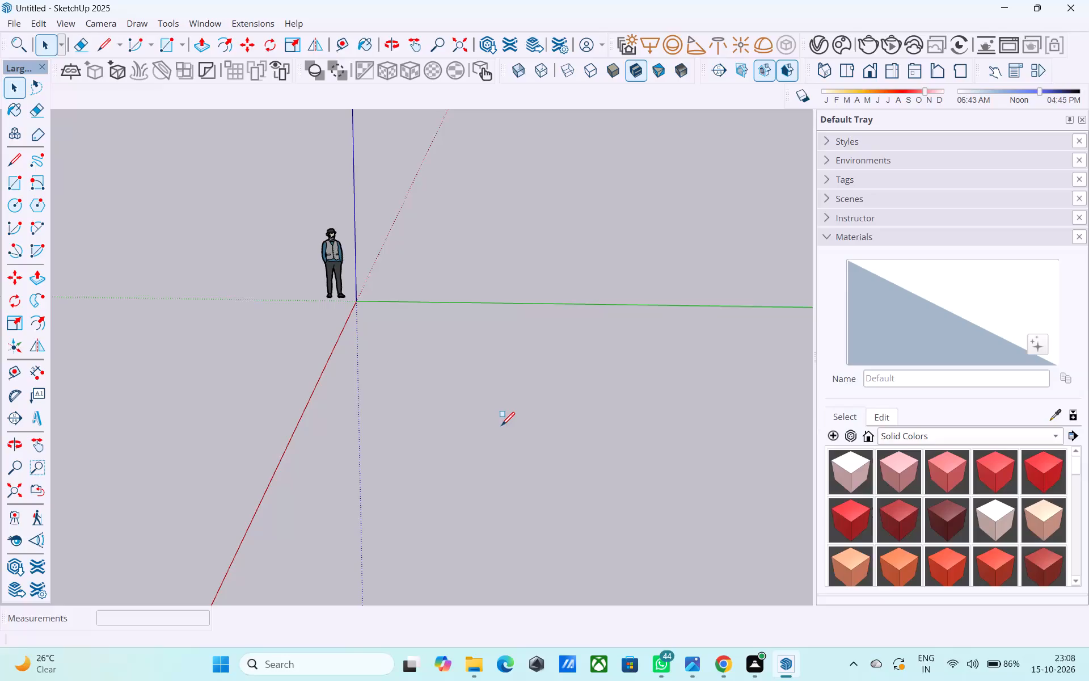
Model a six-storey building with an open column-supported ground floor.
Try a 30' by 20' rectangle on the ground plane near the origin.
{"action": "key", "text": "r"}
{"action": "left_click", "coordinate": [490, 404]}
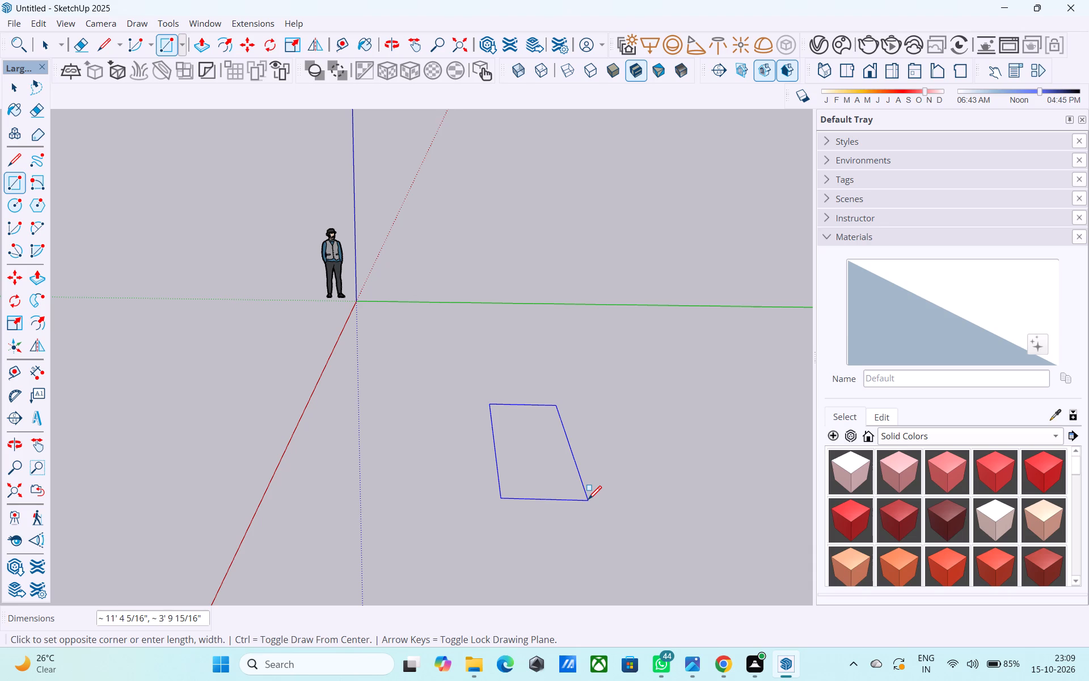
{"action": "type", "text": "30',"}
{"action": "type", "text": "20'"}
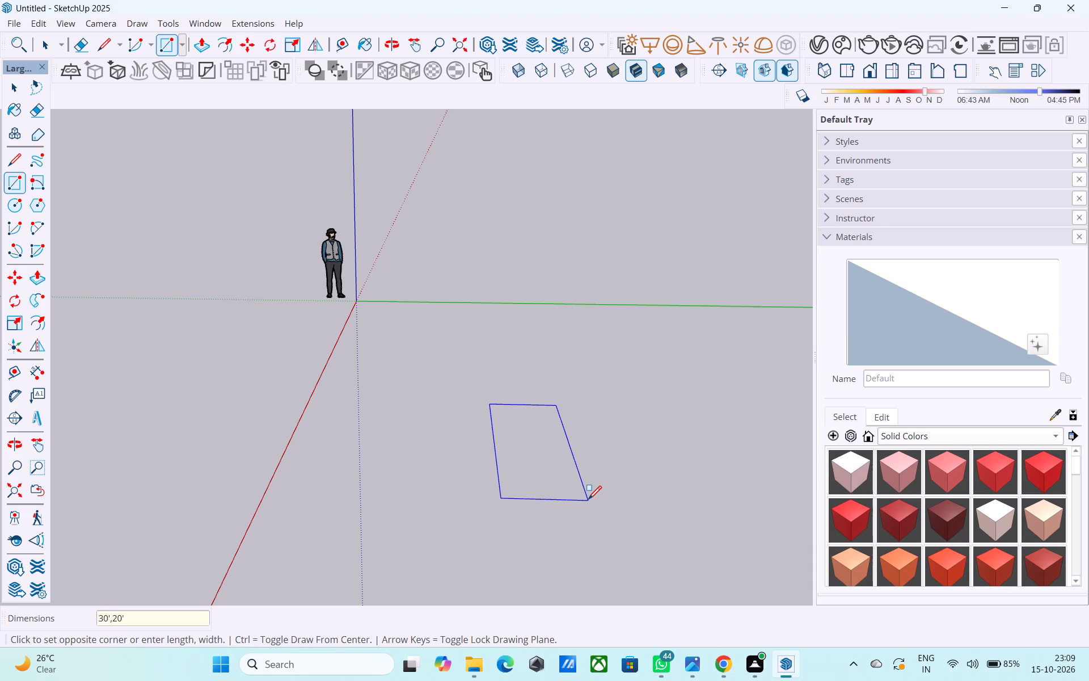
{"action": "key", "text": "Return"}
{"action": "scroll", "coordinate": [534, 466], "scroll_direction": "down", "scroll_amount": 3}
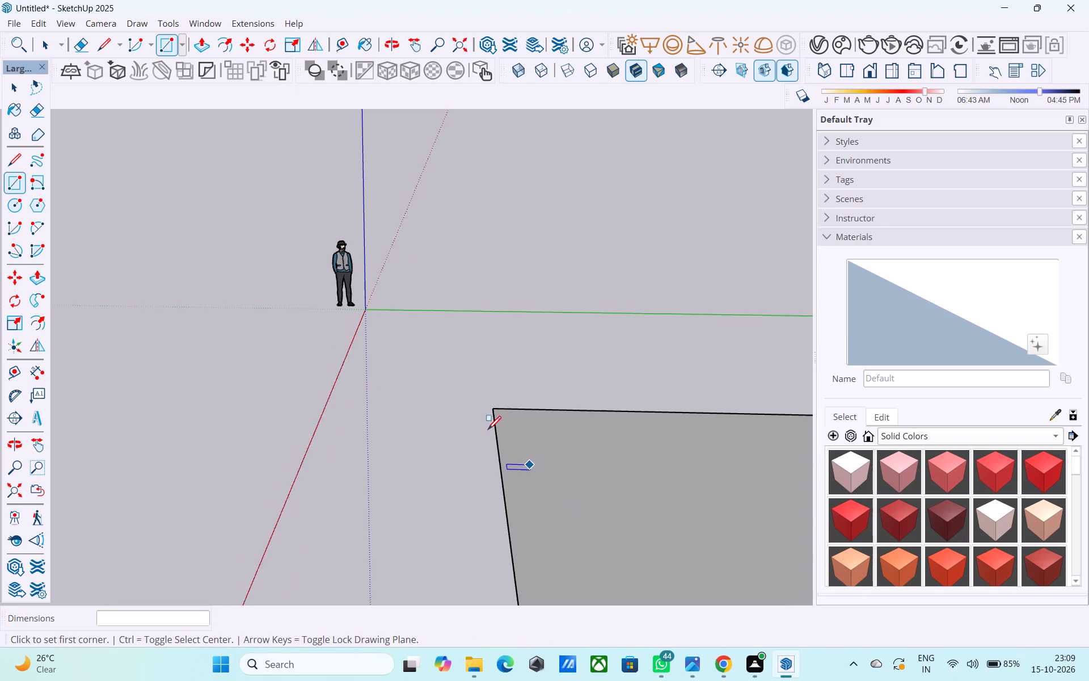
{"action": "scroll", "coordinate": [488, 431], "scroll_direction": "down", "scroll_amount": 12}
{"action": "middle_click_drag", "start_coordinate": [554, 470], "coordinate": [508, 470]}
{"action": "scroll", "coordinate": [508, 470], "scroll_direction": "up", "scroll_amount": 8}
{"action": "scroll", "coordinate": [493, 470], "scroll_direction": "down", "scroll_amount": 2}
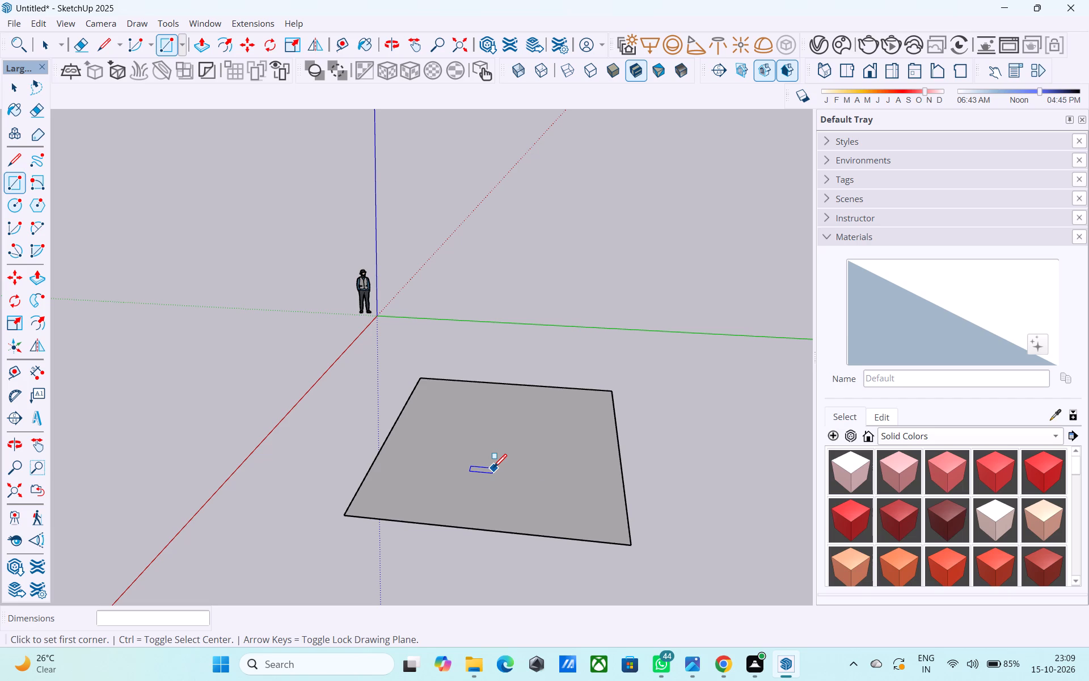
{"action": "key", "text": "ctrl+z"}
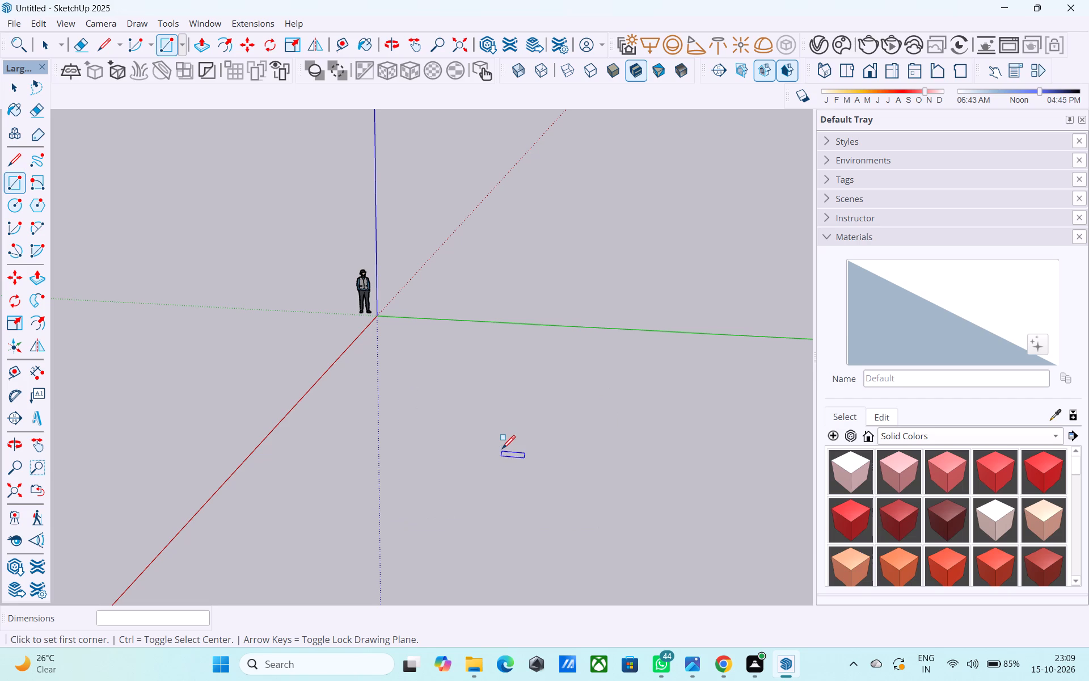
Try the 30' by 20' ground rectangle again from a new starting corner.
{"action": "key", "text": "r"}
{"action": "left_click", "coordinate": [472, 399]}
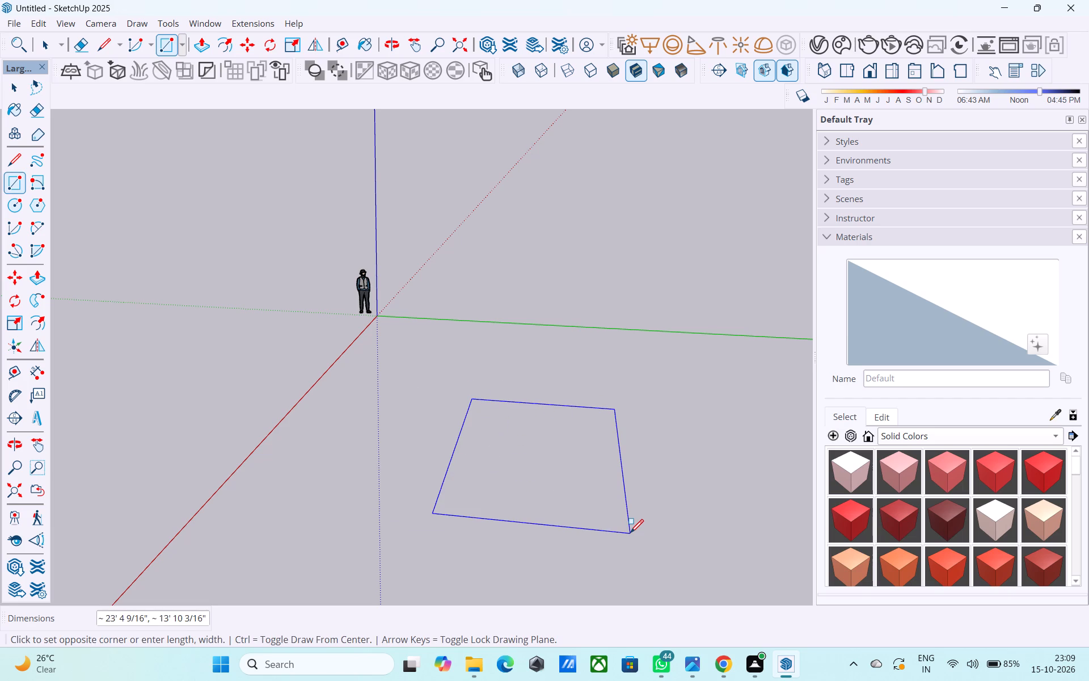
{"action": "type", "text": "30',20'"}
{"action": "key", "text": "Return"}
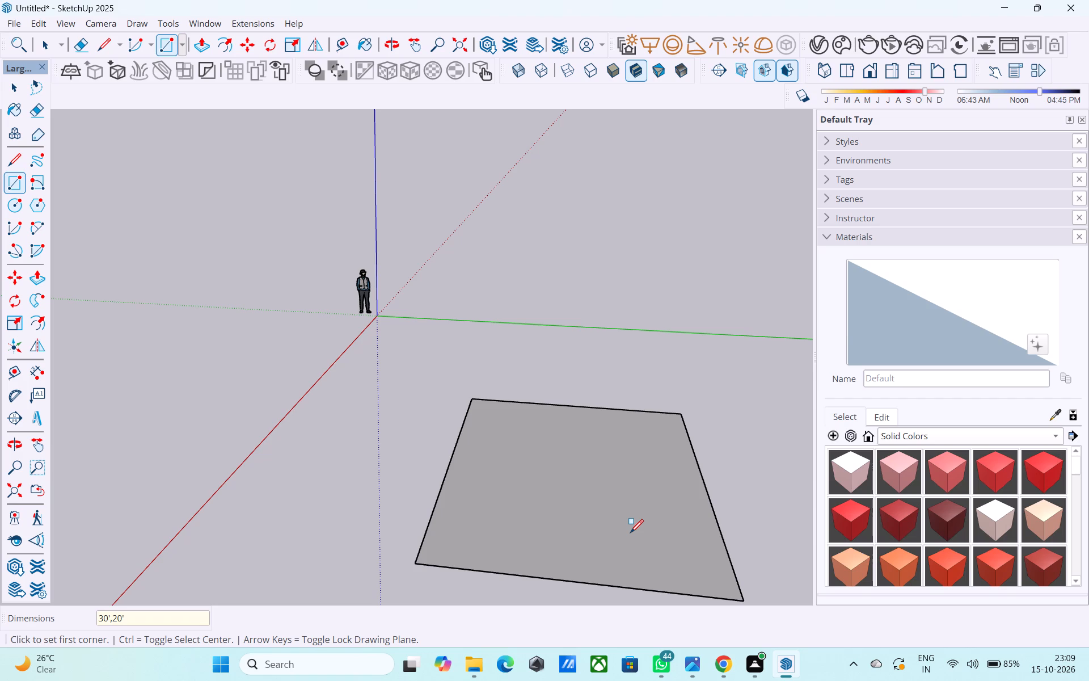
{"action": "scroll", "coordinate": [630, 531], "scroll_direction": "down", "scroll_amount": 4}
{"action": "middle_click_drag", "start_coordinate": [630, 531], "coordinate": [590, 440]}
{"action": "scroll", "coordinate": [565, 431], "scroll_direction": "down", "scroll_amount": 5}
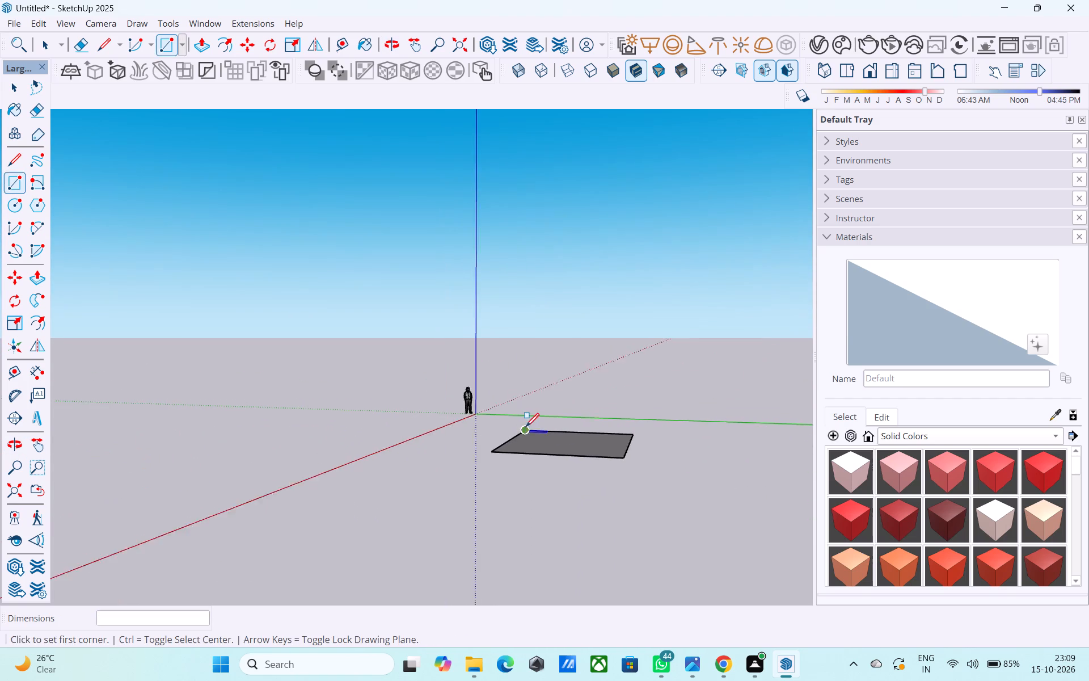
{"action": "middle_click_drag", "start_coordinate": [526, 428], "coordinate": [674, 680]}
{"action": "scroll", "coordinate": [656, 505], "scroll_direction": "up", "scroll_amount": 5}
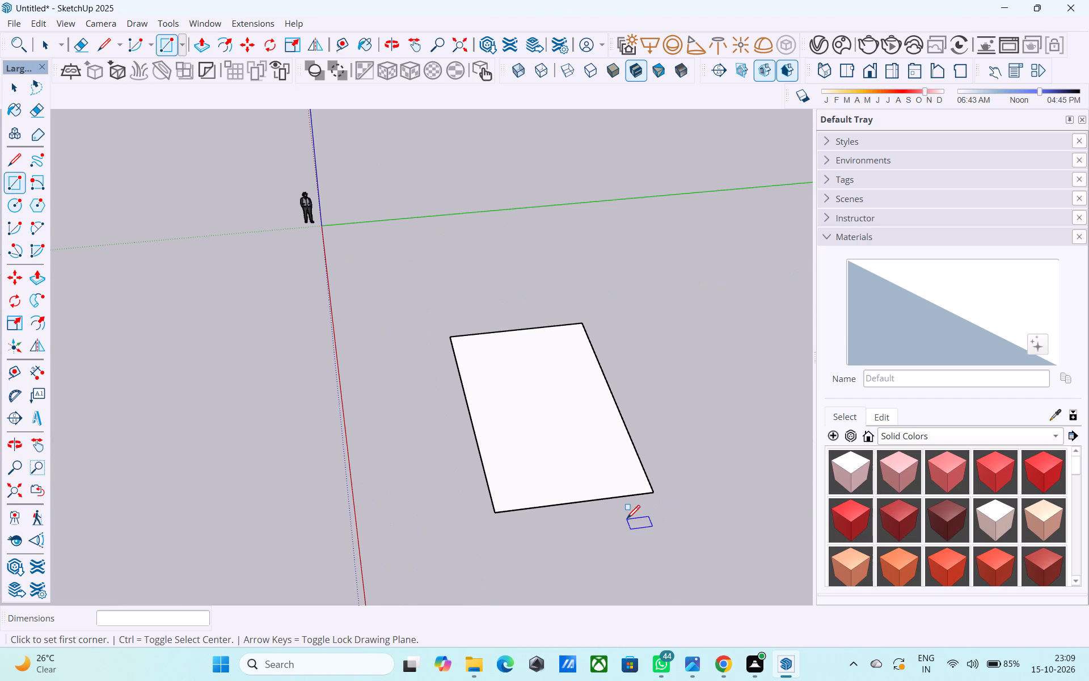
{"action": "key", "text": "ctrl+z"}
Draw a 20' by 30' rectangle on the ground, with its 30' side parallel to the green axis.
{"action": "key", "text": "r"}
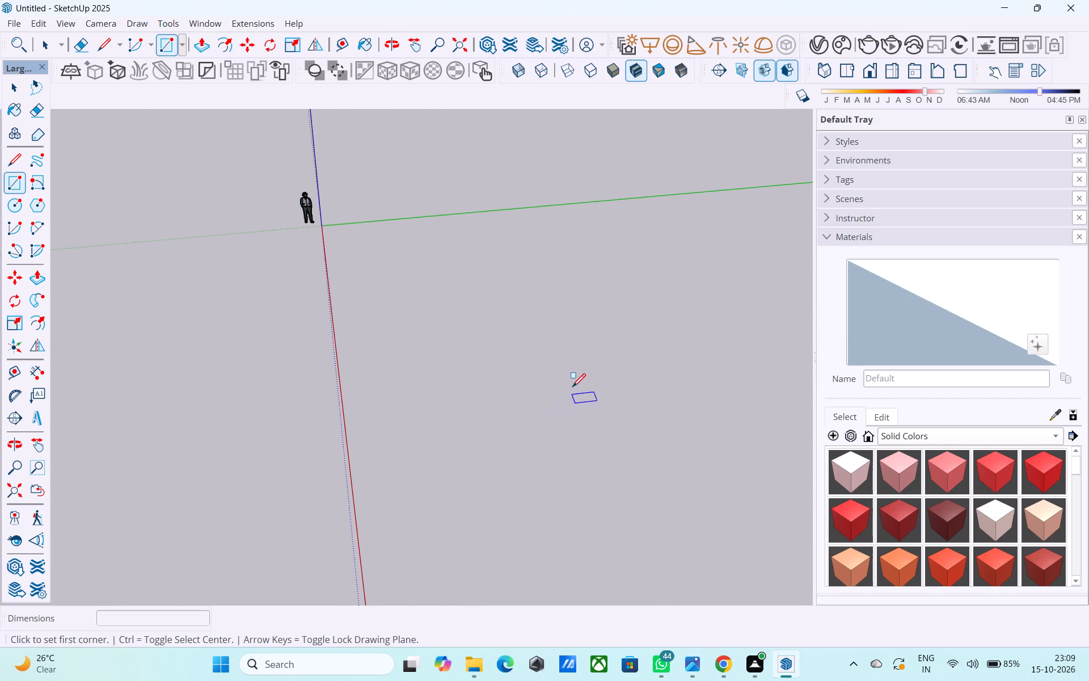
{"action": "left_click", "coordinate": [590, 348]}
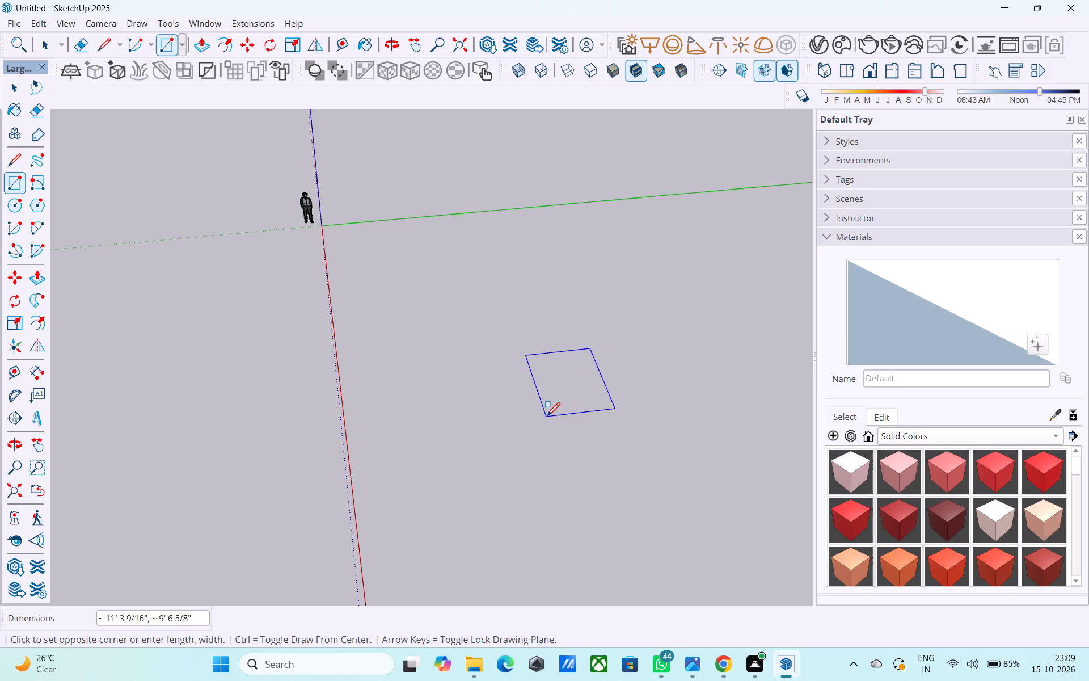
{"action": "type", "text": "20',30'"}
{"action": "key", "text": "Return"}
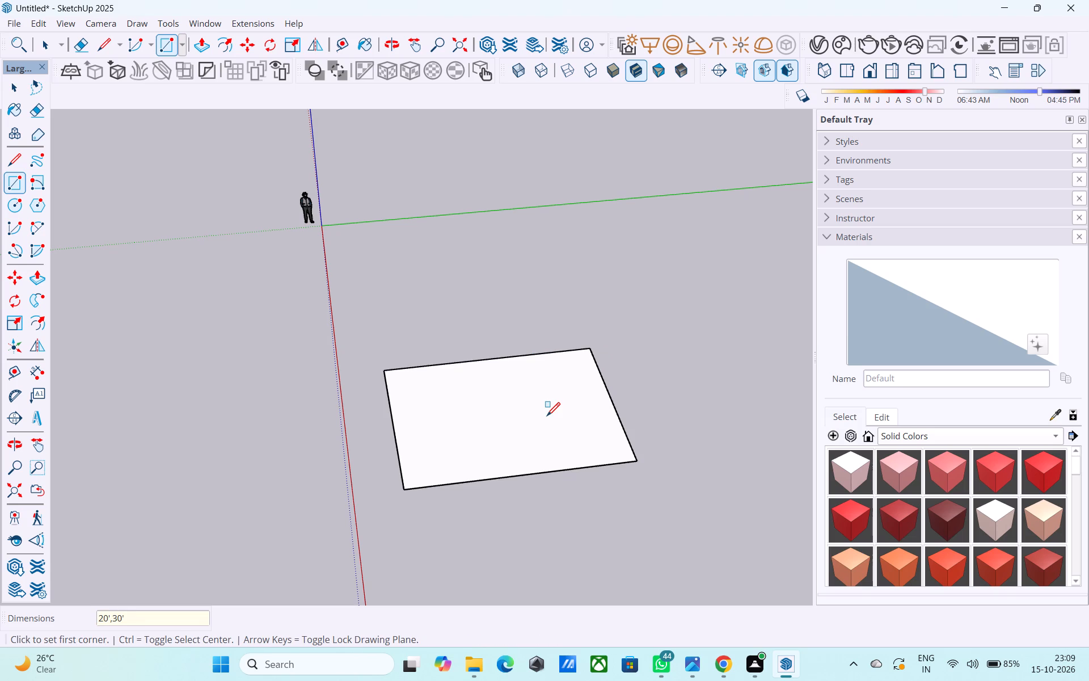
{"action": "key", "text": "space"}
Push/Pull the rectangle's face upward 56' into a tall block.
{"action": "middle_click_drag", "start_coordinate": [536, 395], "coordinate": [392, 368]}
{"action": "middle_click_drag", "start_coordinate": [407, 407], "coordinate": [493, 379]}
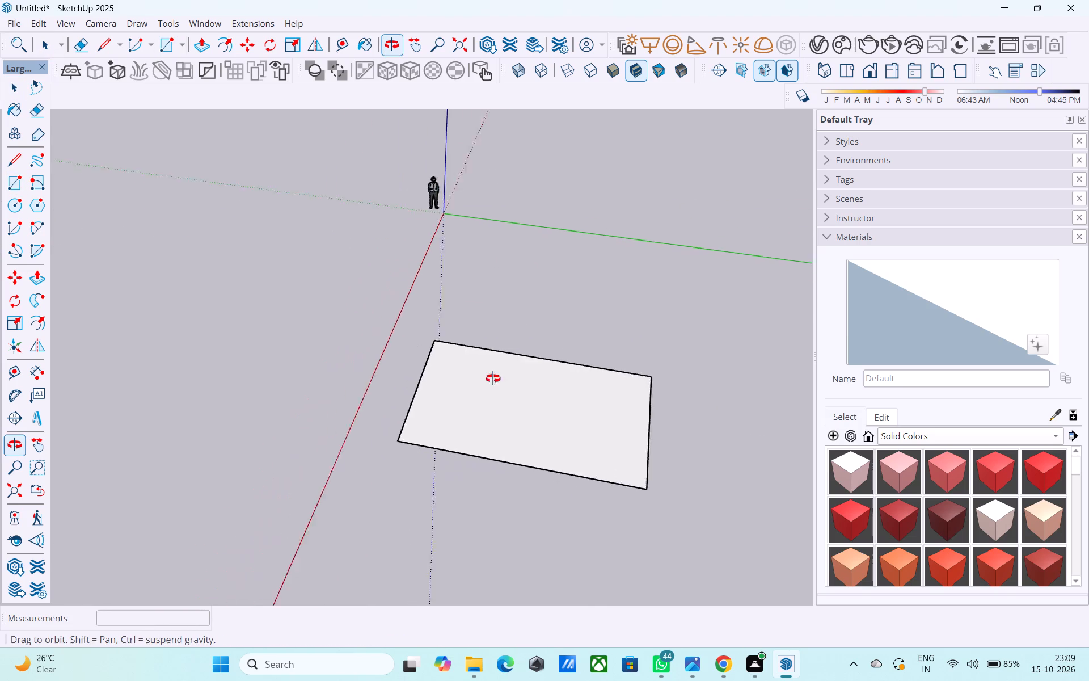
{"action": "middle_click_drag", "start_coordinate": [493, 379], "coordinate": [497, 375]}
{"action": "left_click", "coordinate": [539, 434]}
{"action": "key", "text": "p"}
{"action": "left_click", "coordinate": [562, 418]}
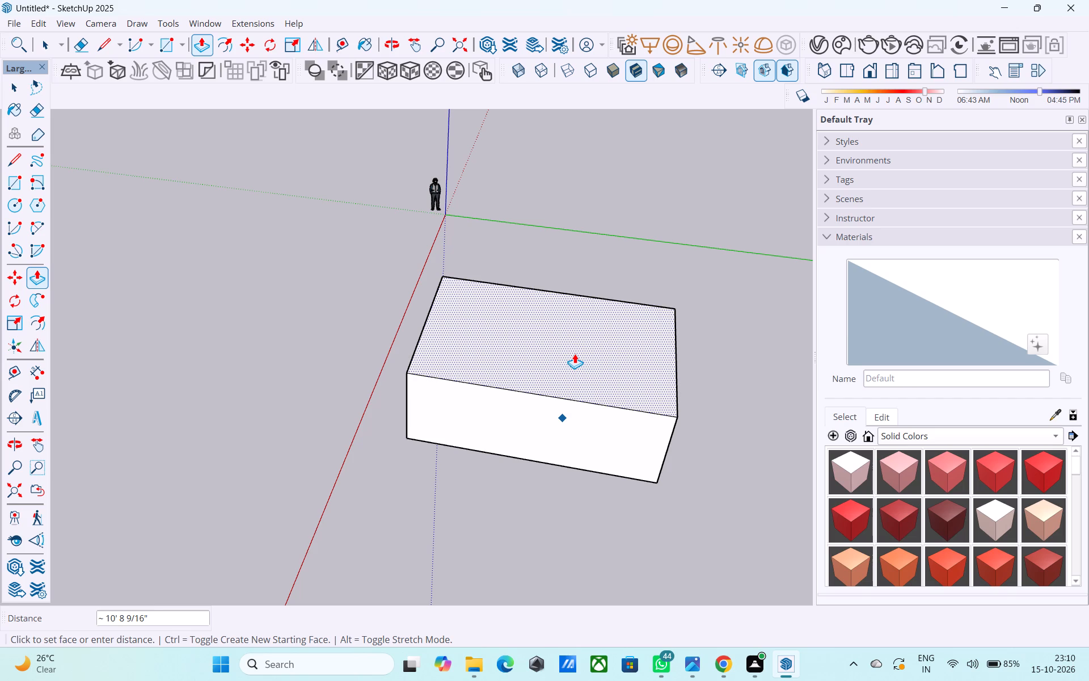
{"action": "type", "text": "56'"}
{"action": "key", "text": "Return"}
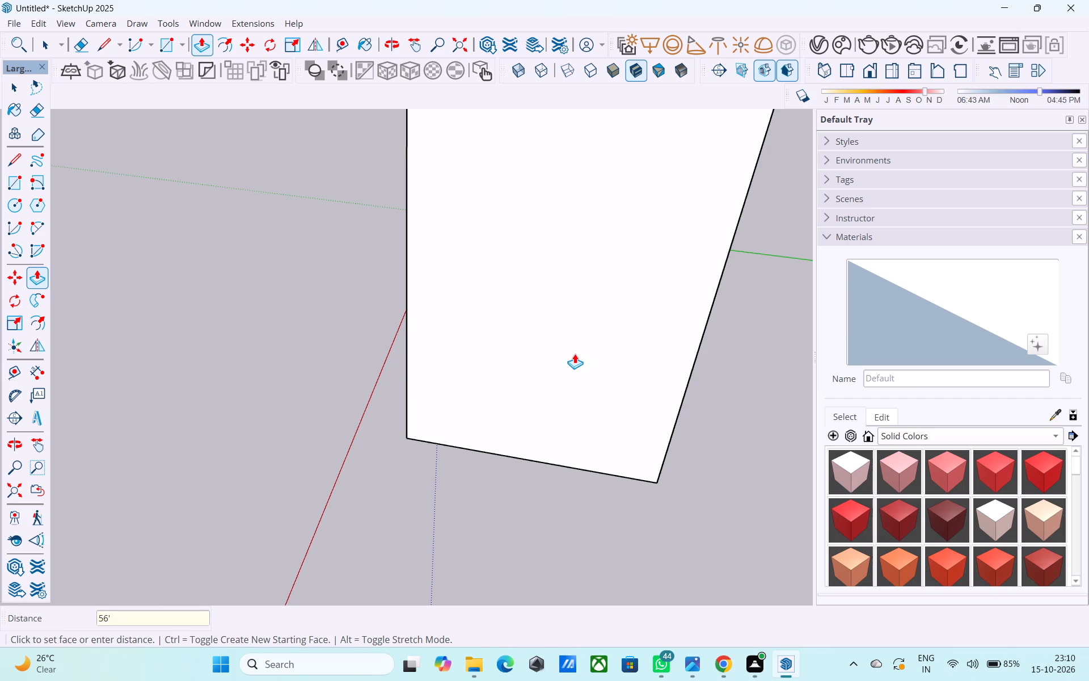
Examine the extruded block from several sides, including its top and base.
{"action": "scroll", "coordinate": [581, 353], "scroll_direction": "down", "scroll_amount": 10}
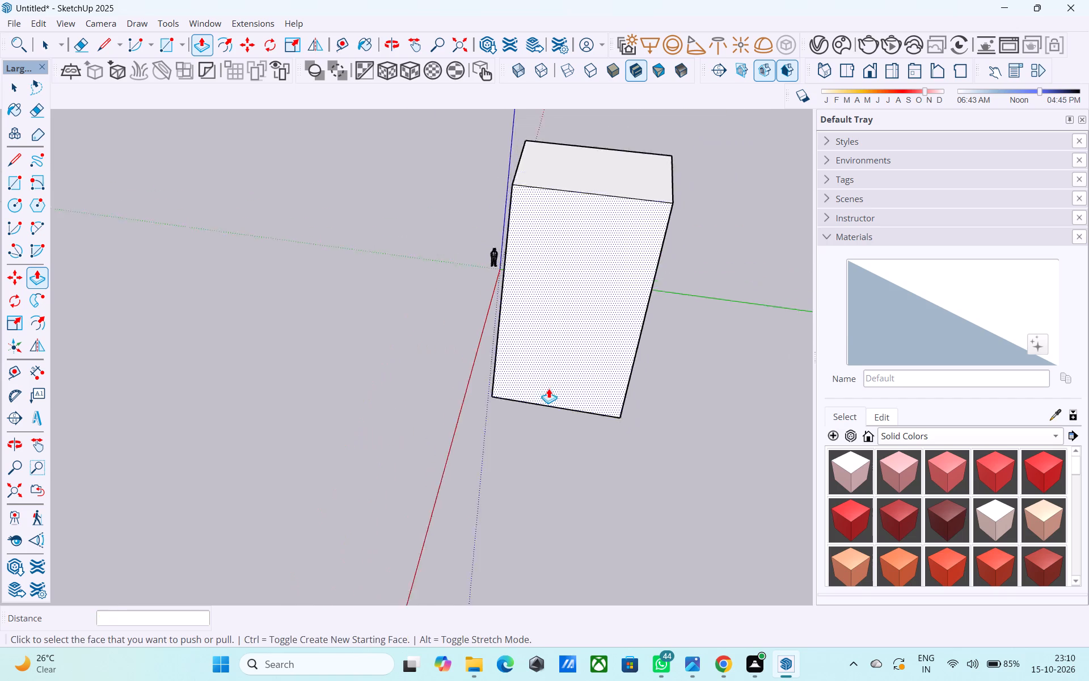
{"action": "scroll", "coordinate": [548, 388], "scroll_direction": "down", "scroll_amount": 4}
{"action": "middle_click_drag", "start_coordinate": [529, 410], "coordinate": [542, 299]}
{"action": "scroll", "coordinate": [542, 299], "scroll_direction": "up", "scroll_amount": 9}
{"action": "middle_click_drag", "start_coordinate": [568, 317], "coordinate": [517, 330], "text": "shift"}
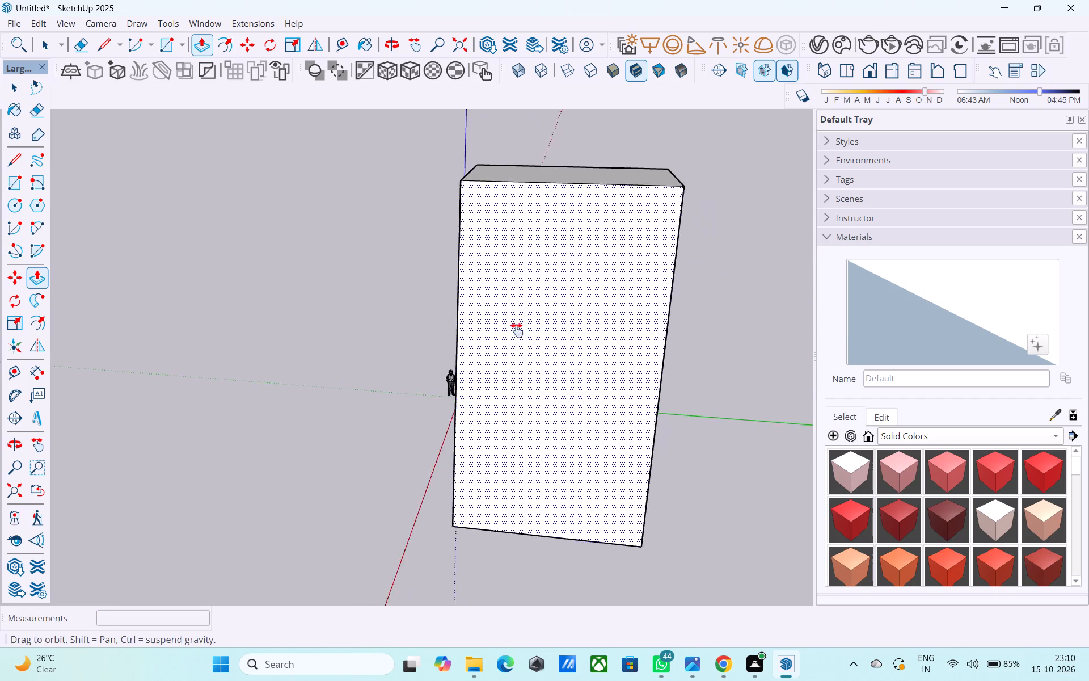
{"action": "middle_click_drag", "start_coordinate": [517, 330], "coordinate": [297, 355], "text": "shift"}
{"action": "scroll", "coordinate": [298, 355], "scroll_direction": "up", "scroll_amount": 1}
{"action": "key", "text": "space"}
{"action": "middle_click_drag", "start_coordinate": [475, 412], "coordinate": [440, 393]}
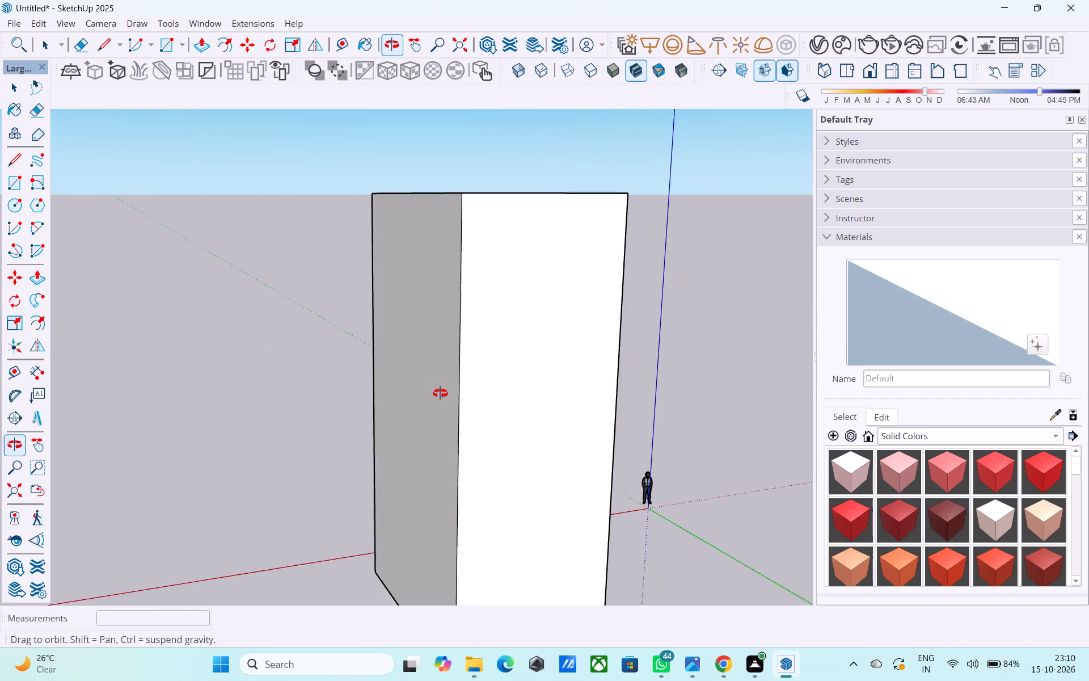
{"action": "middle_click_drag", "start_coordinate": [440, 393], "coordinate": [434, 341]}
{"action": "scroll", "coordinate": [437, 343], "scroll_direction": "down", "scroll_amount": 2}
{"action": "middle_click_drag", "start_coordinate": [514, 392], "coordinate": [419, 325], "text": "shift"}
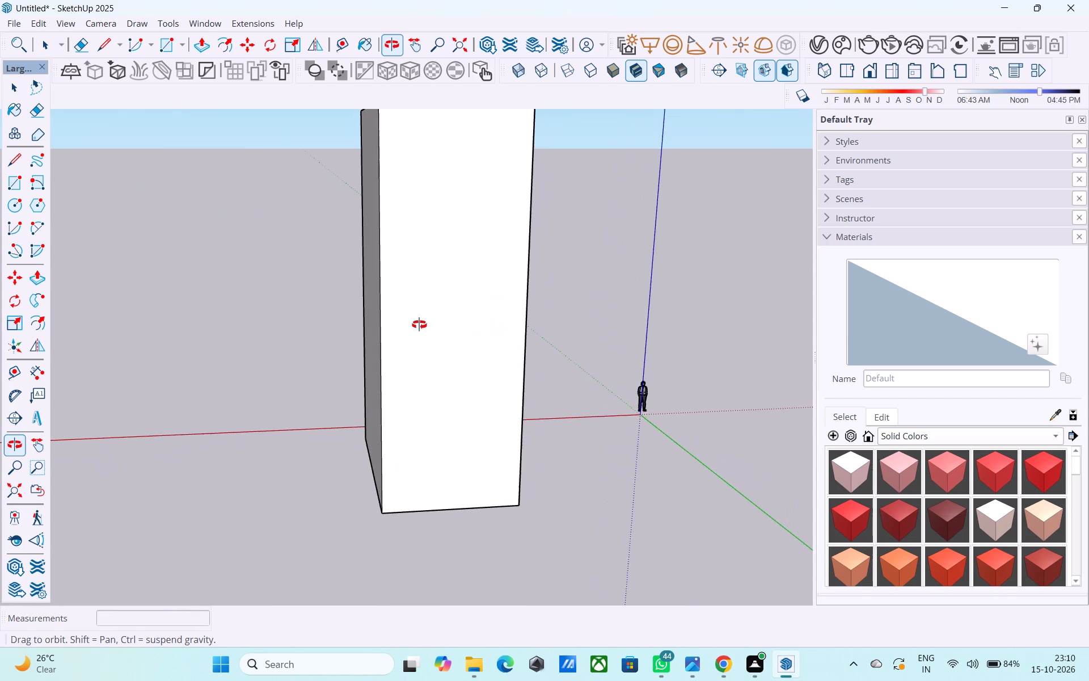
{"action": "middle_click_drag", "start_coordinate": [419, 325], "coordinate": [693, 421], "text": "shift"}
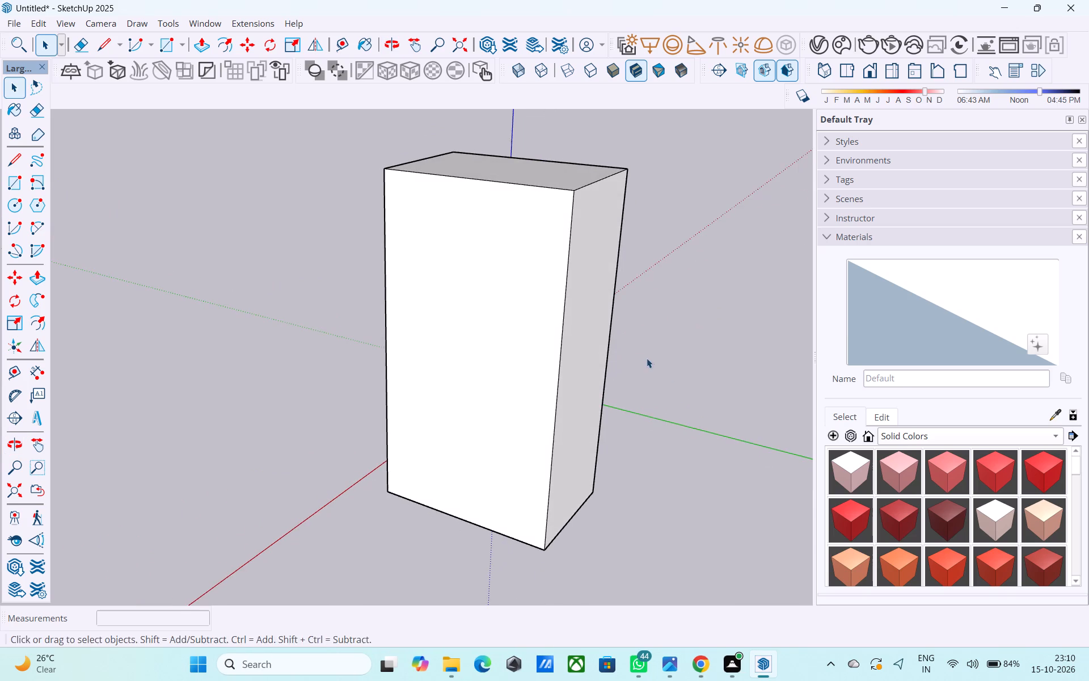
Make the whole block, with all its faces and edges, into a group.
{"action": "middle_click_drag", "start_coordinate": [646, 358], "coordinate": [679, 223], "text": "shift"}
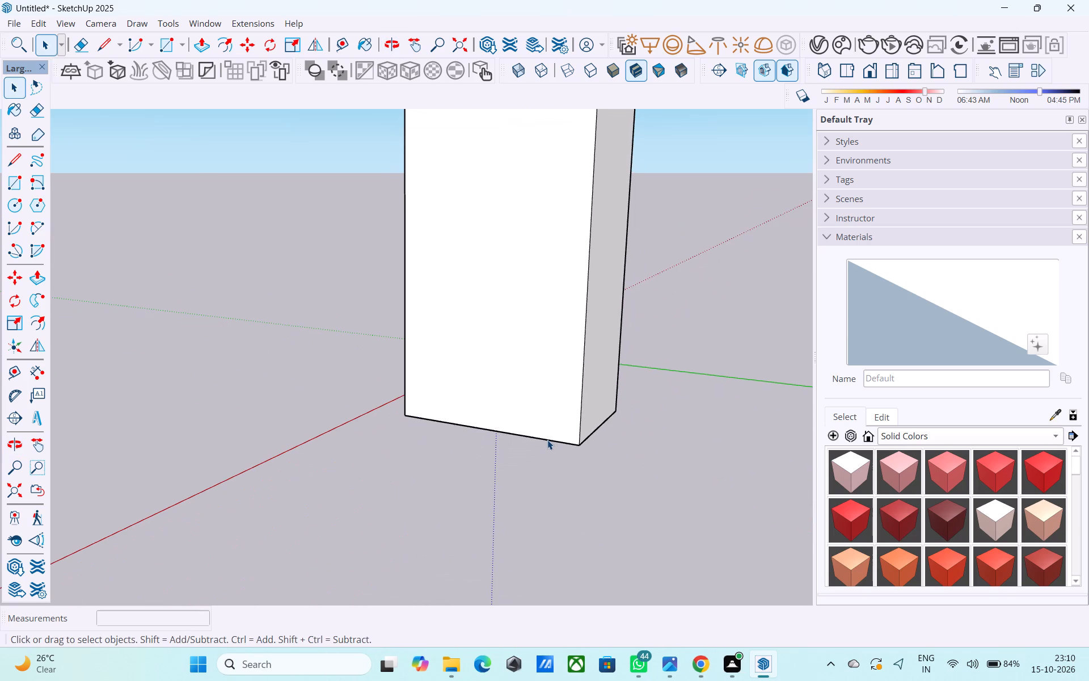
{"action": "left_click", "coordinate": [547, 440]}
{"action": "triple_click", "coordinate": [550, 381]}
{"action": "right_click", "coordinate": [550, 381]}
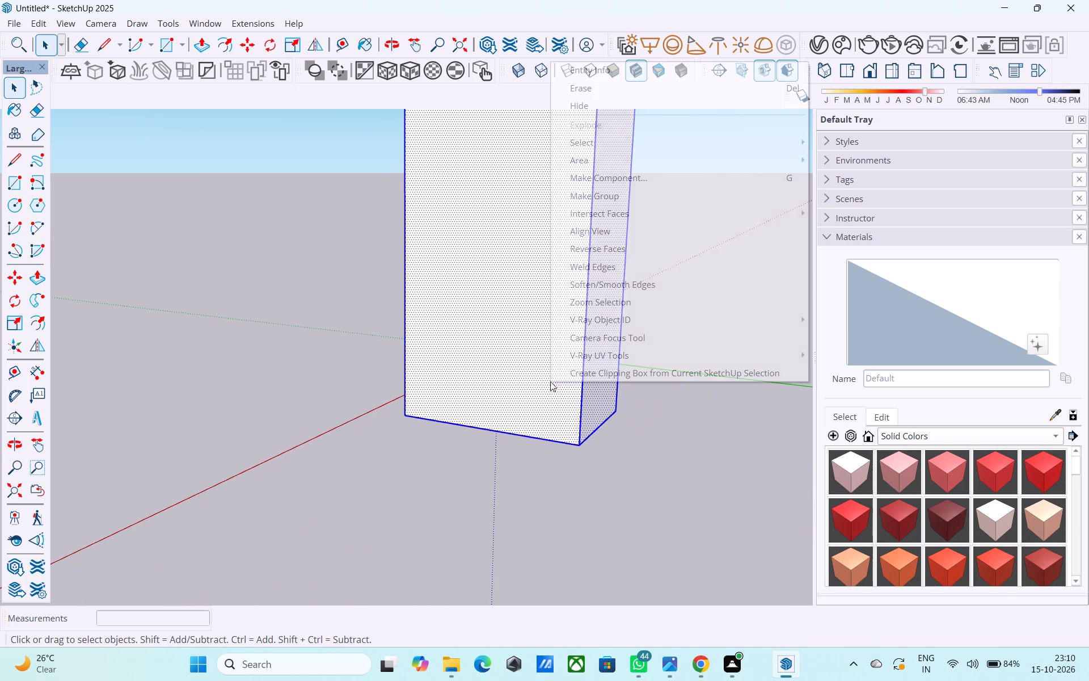
{"action": "left_click", "coordinate": [590, 201]}
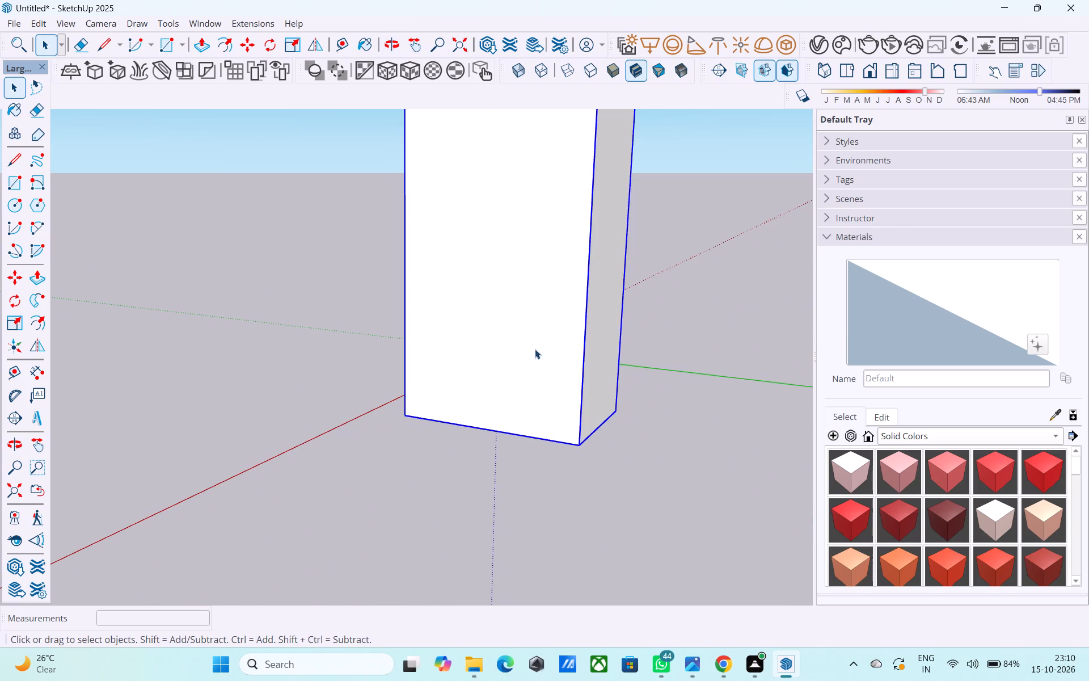
{"action": "left_click", "coordinate": [522, 482]}
Inside the block's group, copy the bottom edge of the wide front face straight up 10'.
{"action": "double_click", "coordinate": [551, 386]}
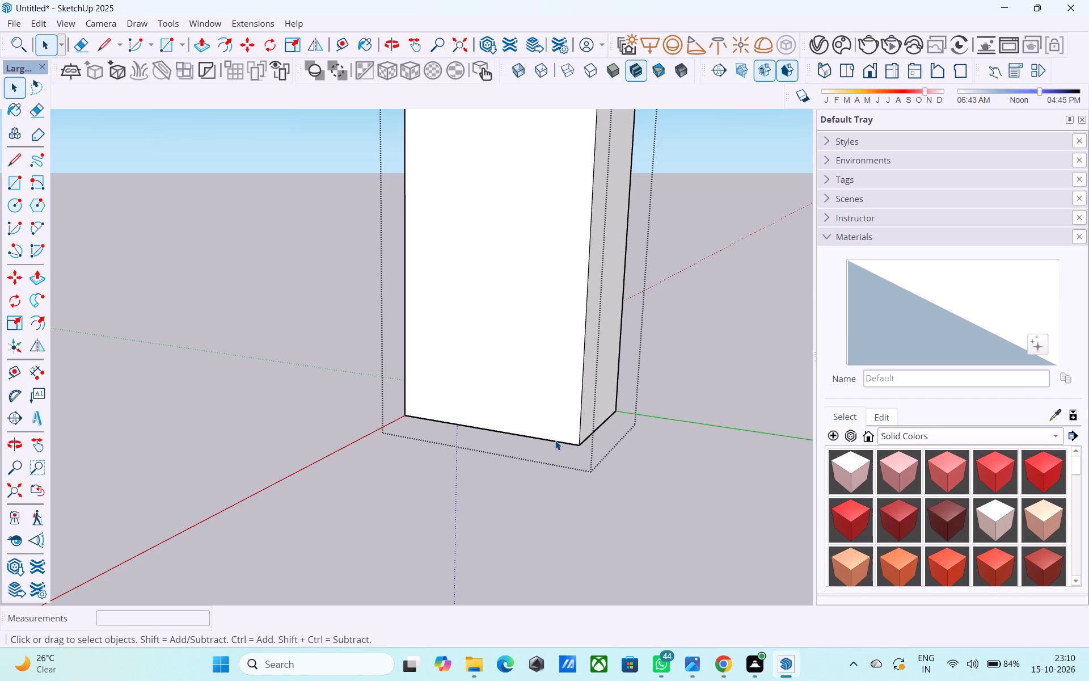
{"action": "left_click", "coordinate": [555, 440]}
{"action": "key", "text": "m"}
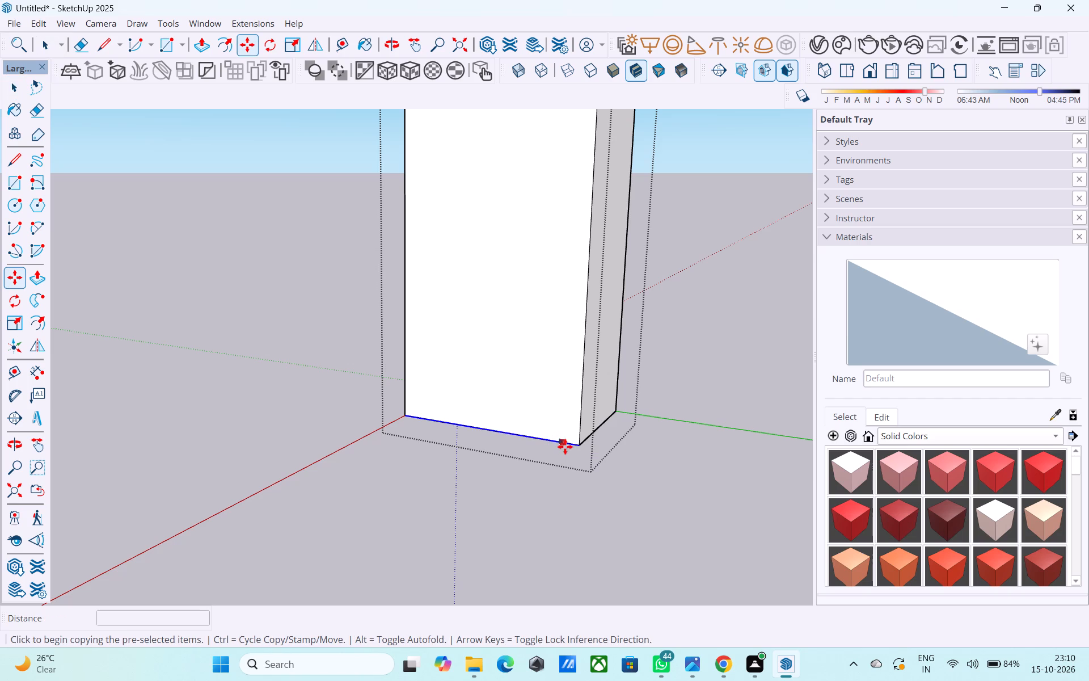
{"action": "left_click", "coordinate": [575, 447]}
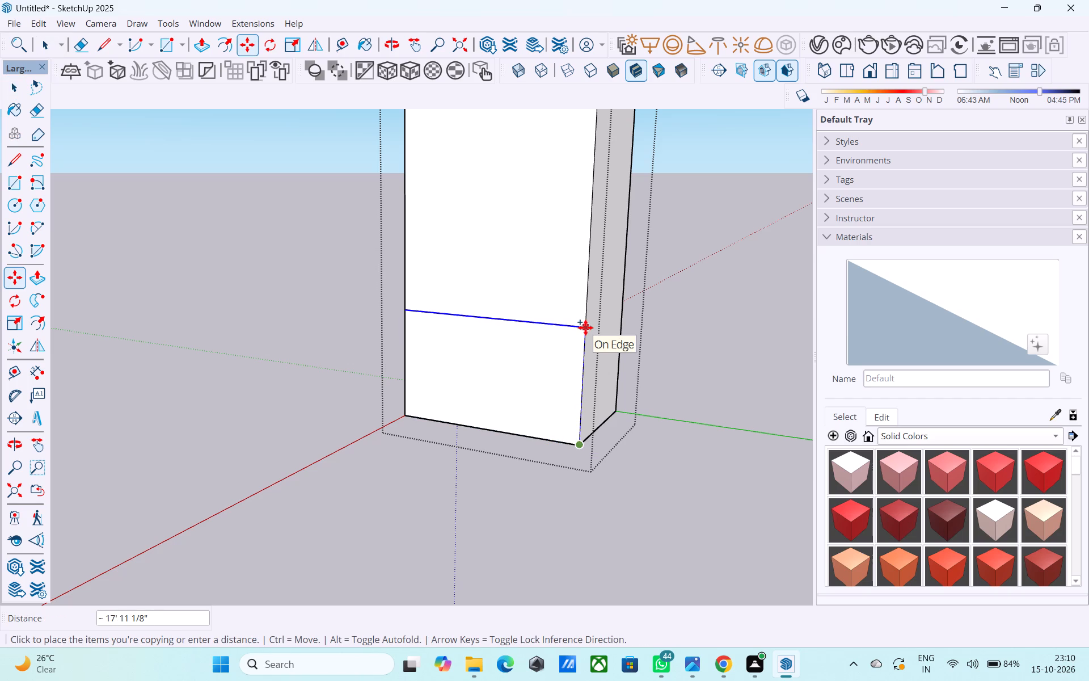
{"action": "type", "text": "10'"}
{"action": "key", "text": "Return"}
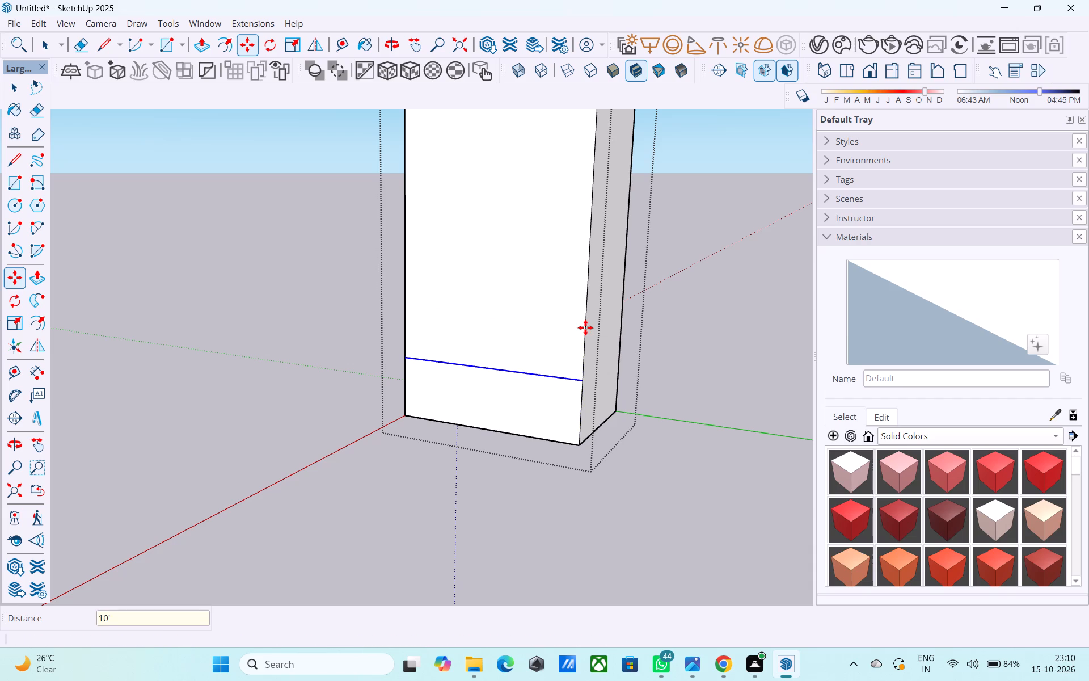
Copy the new horizontal line on the front face another 10' upward.
{"action": "left_click", "coordinate": [580, 384]}
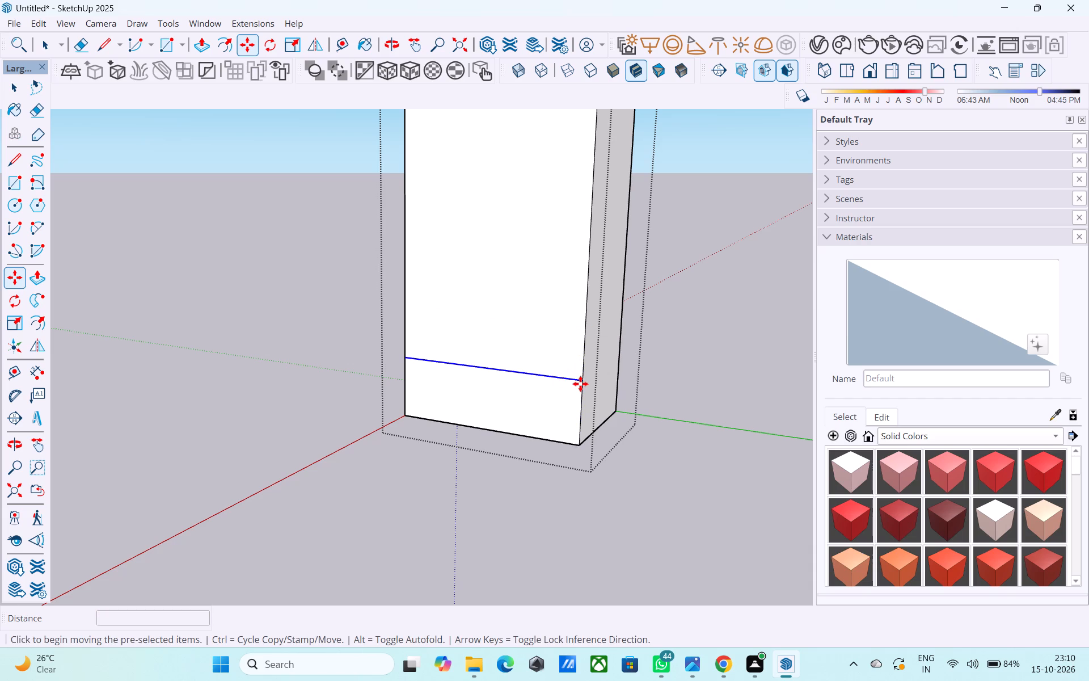
{"action": "type", "text": "10'"}
{"action": "key", "text": "Return"}
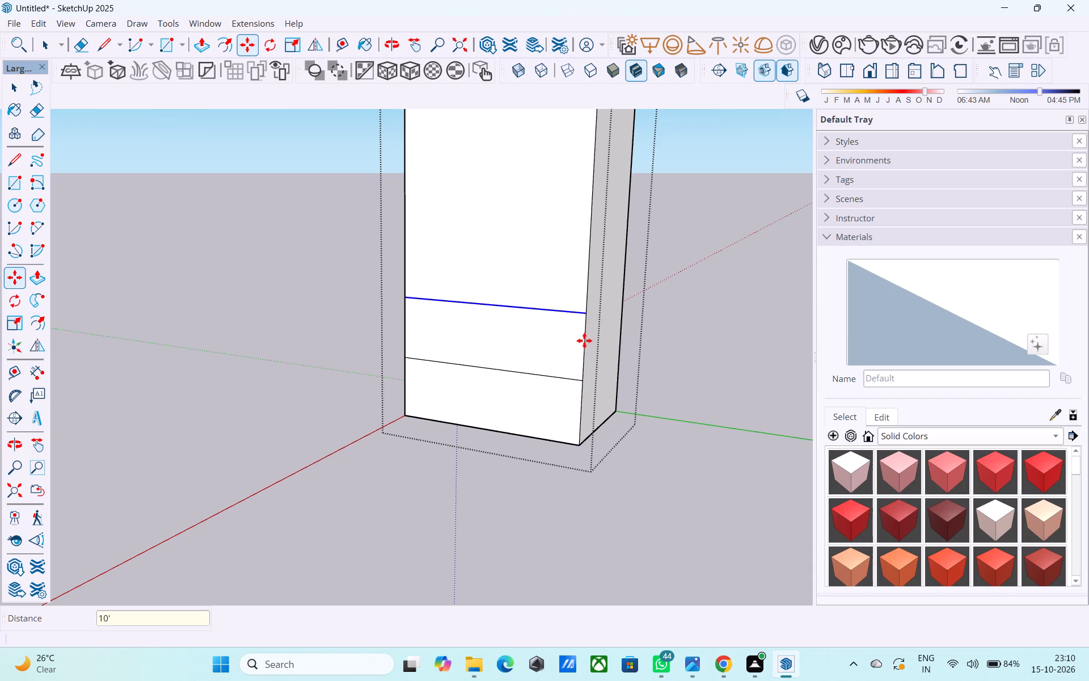
Copy the lower horizontal line on the front face 6" upward to mark a thin band.
{"action": "scroll", "coordinate": [576, 388], "scroll_direction": "up", "scroll_amount": 4}
{"action": "key", "text": "space"}
{"action": "left_click", "coordinate": [578, 376]}
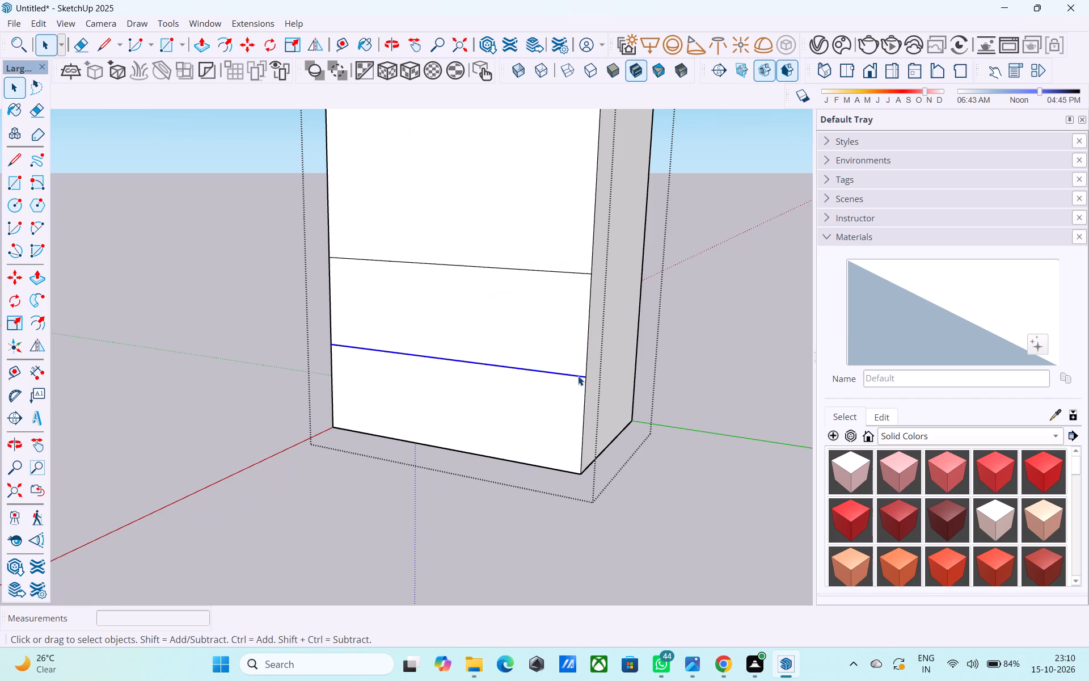
{"action": "key", "text": "m"}
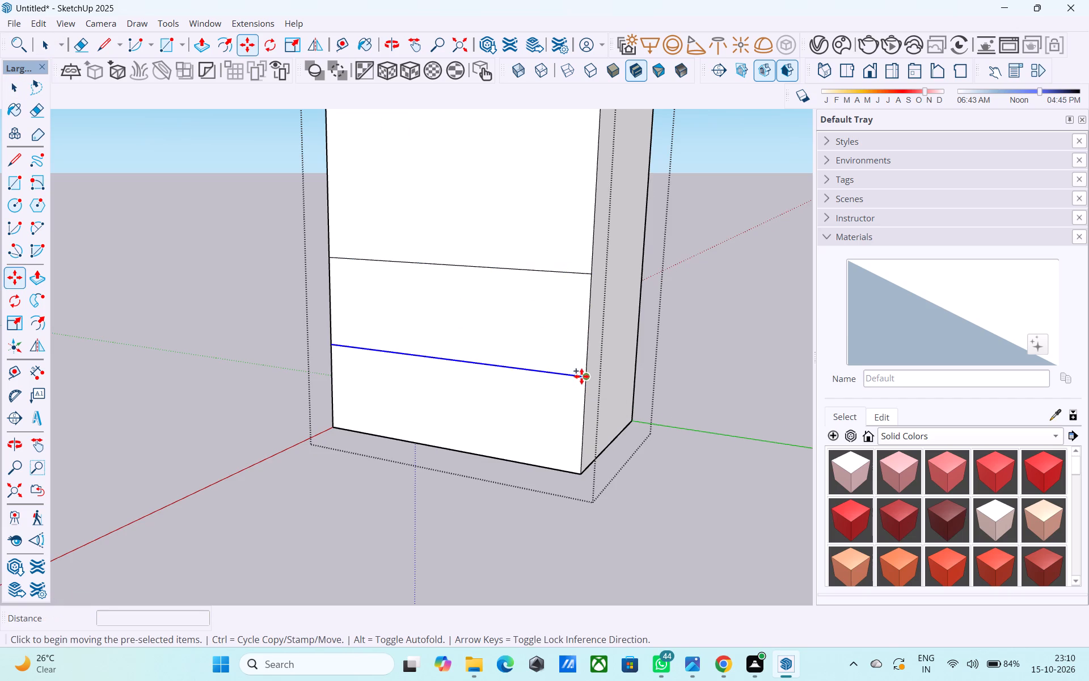
{"action": "left_click", "coordinate": [585, 379]}
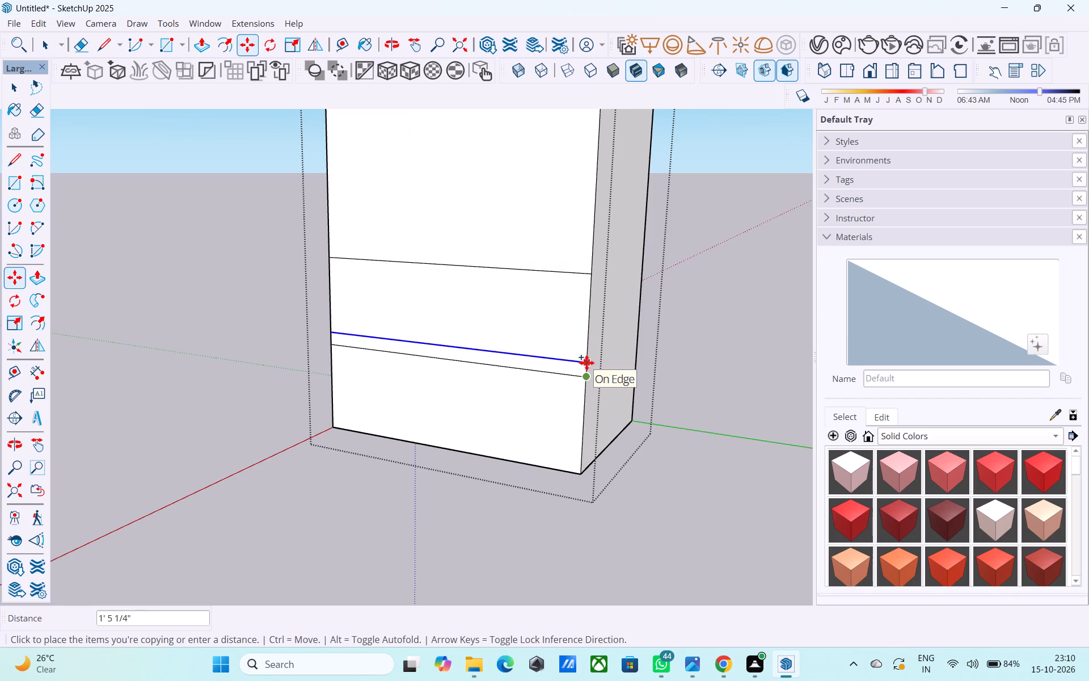
{"action": "type", "text": "6\""}
{"action": "key", "text": "Return"}
{"action": "key", "text": "space"}
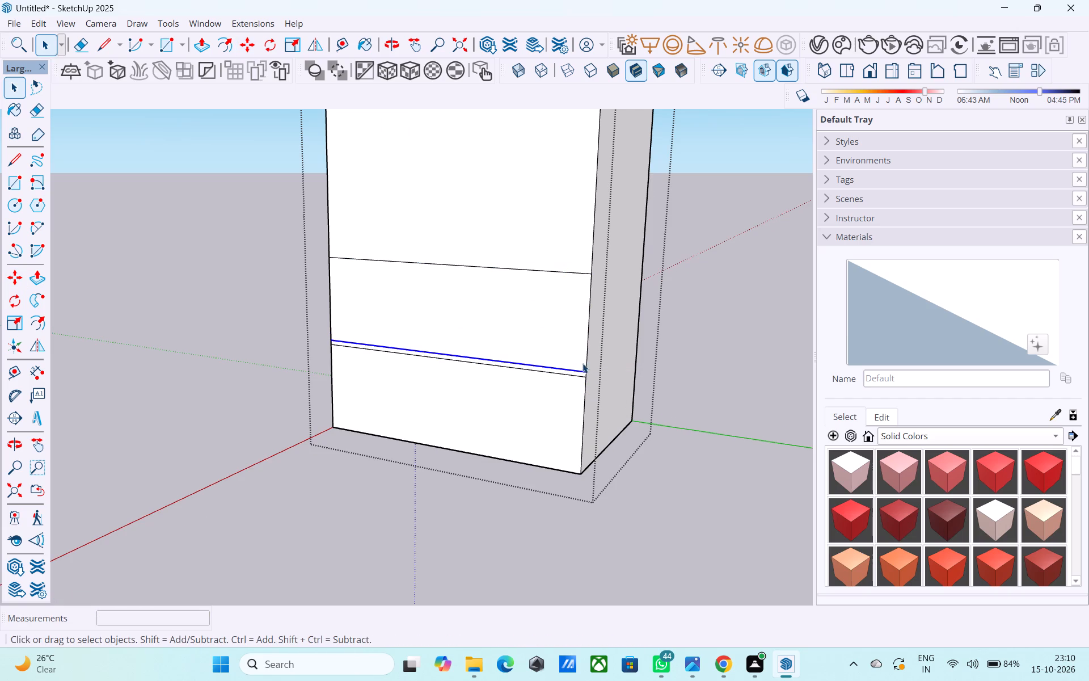
{"action": "key", "text": "space"}
Copy the second floor line on the wide front face 6" upward to mark the second slab band.
{"action": "left_click", "coordinate": [585, 273]}
{"action": "key", "text": "m"}
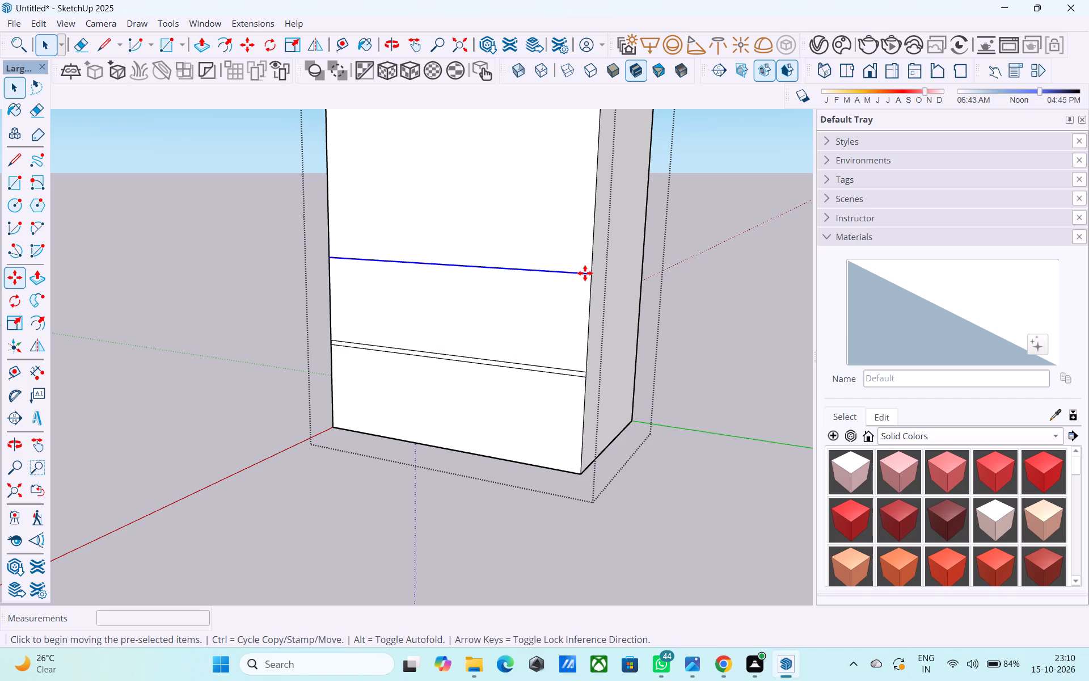
{"action": "left_click", "coordinate": [589, 272]}
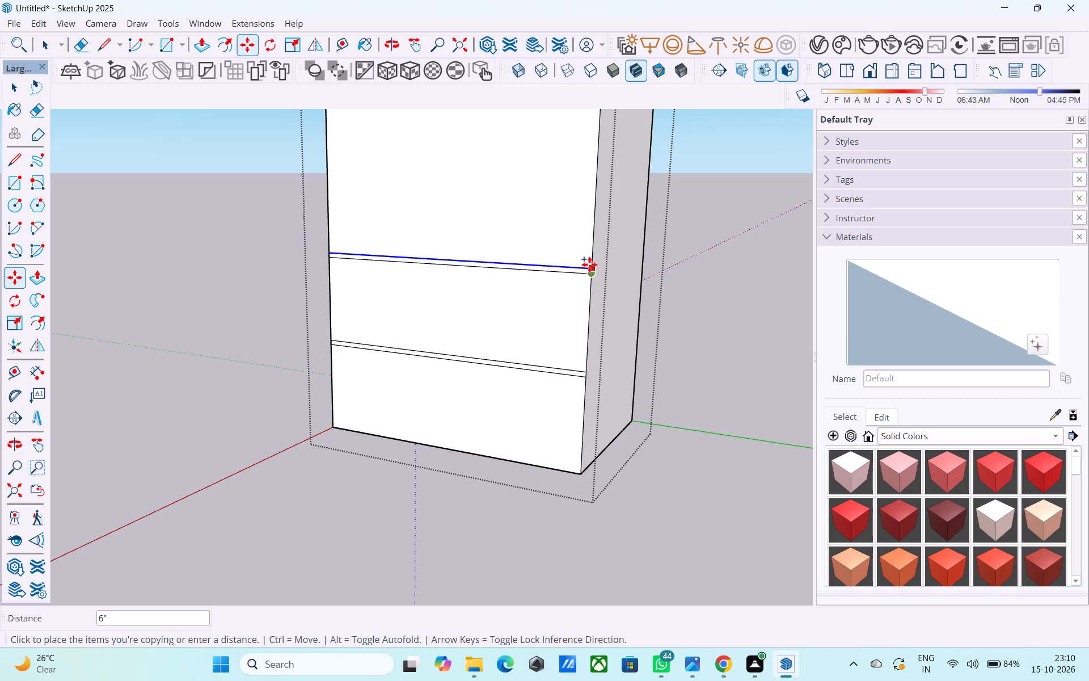
{"action": "left_click", "coordinate": [591, 263]}
{"action": "key", "text": "space"}
Mark the third slab band by copying the second band's upper line 10' upward, and that copy another 6" upward.
{"action": "left_click", "coordinate": [589, 267]}
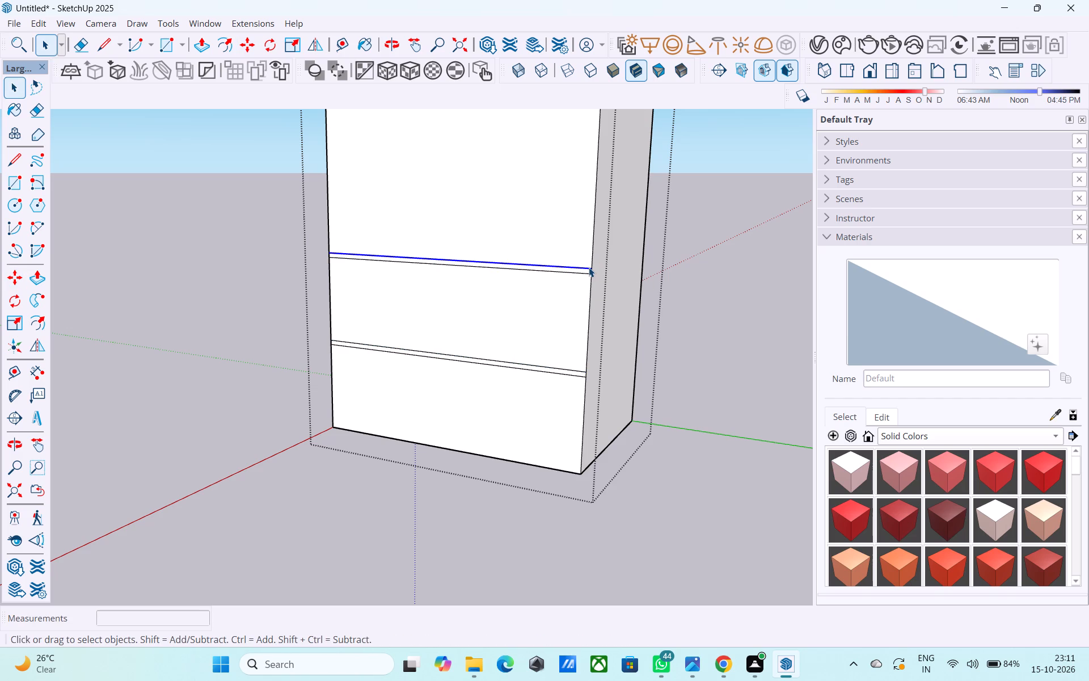
{"action": "key", "text": "m"}
{"action": "left_click", "coordinate": [592, 270]}
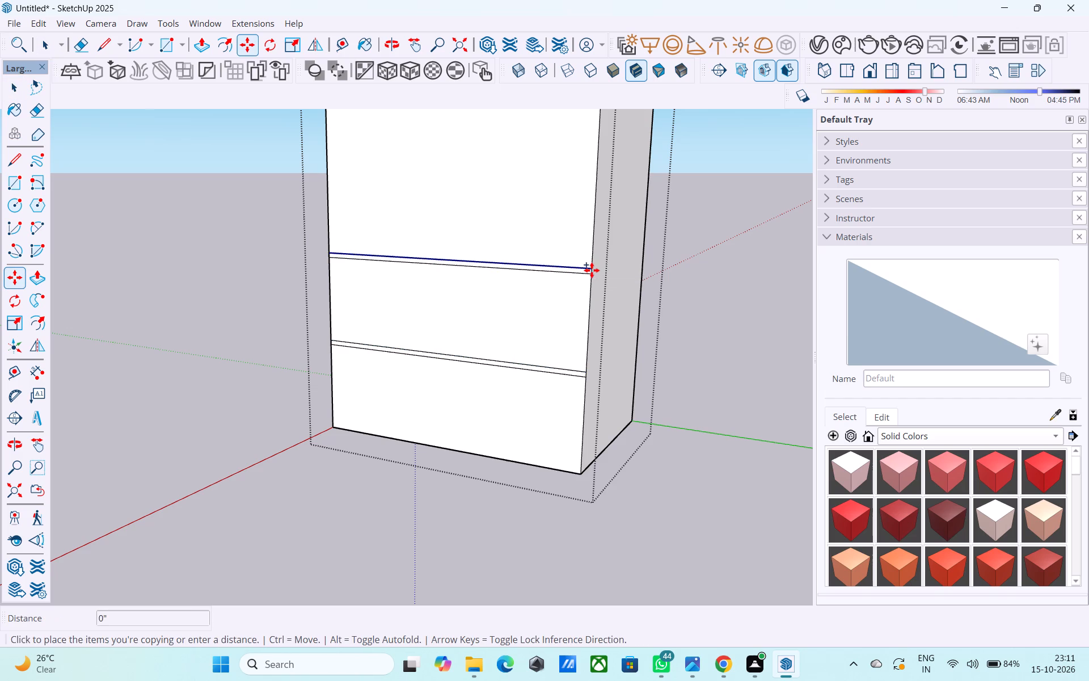
{"action": "type", "text": "10"}
{"action": "key", "text": "apostrophe"}
{"action": "key", "text": "Return"}
{"action": "key", "text": "space"}
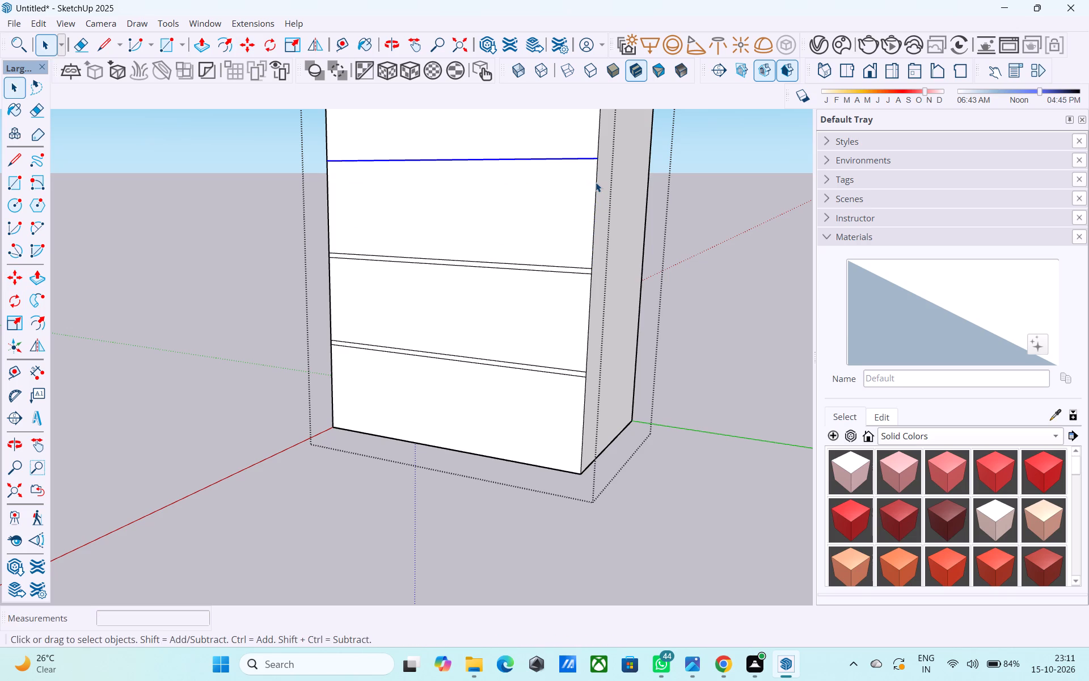
{"action": "scroll", "coordinate": [554, 180], "scroll_direction": "down", "scroll_amount": 5}
{"action": "middle_click_drag", "start_coordinate": [572, 193], "coordinate": [568, 354], "text": "shift"}
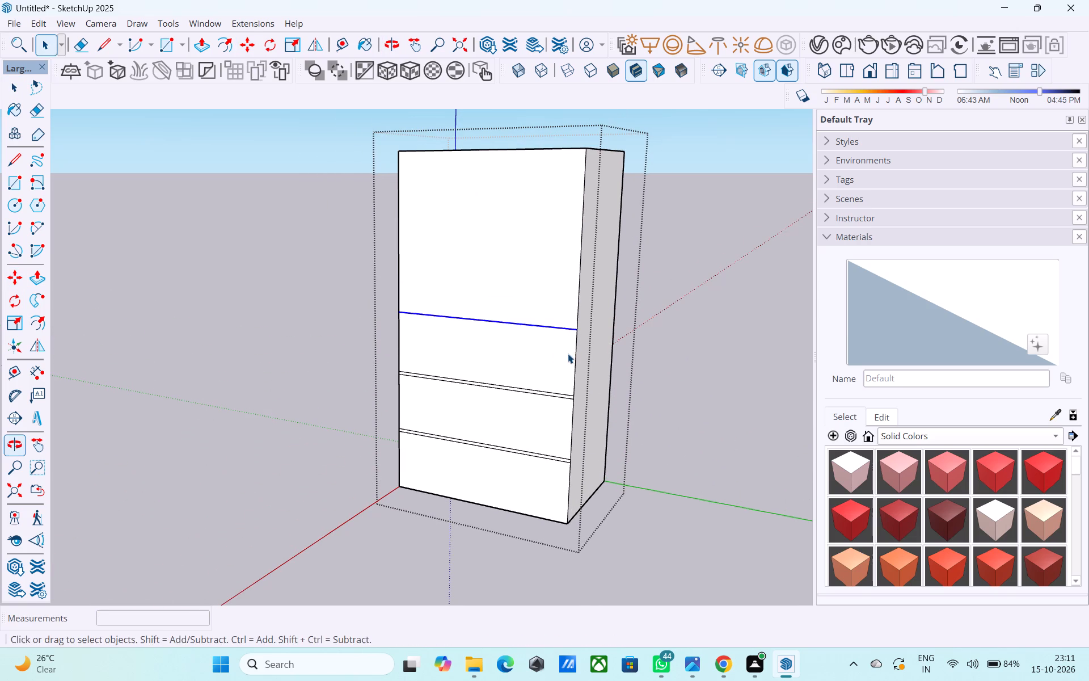
{"action": "key", "text": "m"}
{"action": "scroll", "coordinate": [571, 349], "scroll_direction": "up", "scroll_amount": 3}
{"action": "left_click", "coordinate": [577, 324]}
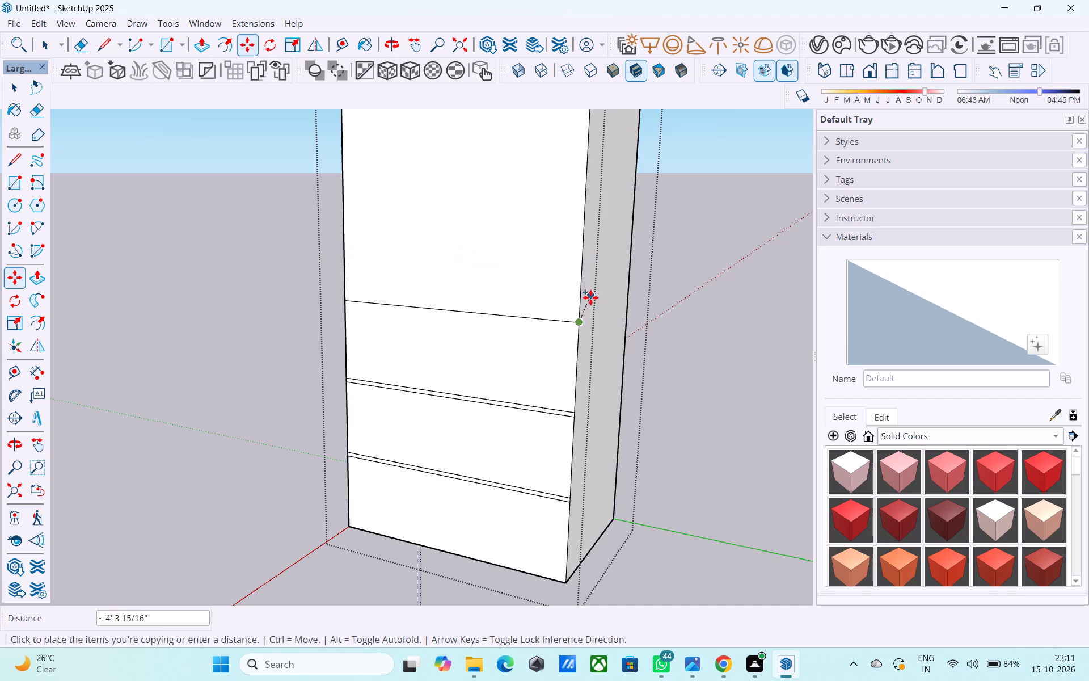
{"action": "type", "text": "6\""}
{"action": "key", "text": "Return"}
Mark the fourth slab band by copying the third band's upper line 10' upward, and that copy another 6" upward.
{"action": "scroll", "coordinate": [552, 329], "scroll_direction": "up", "scroll_amount": 4}
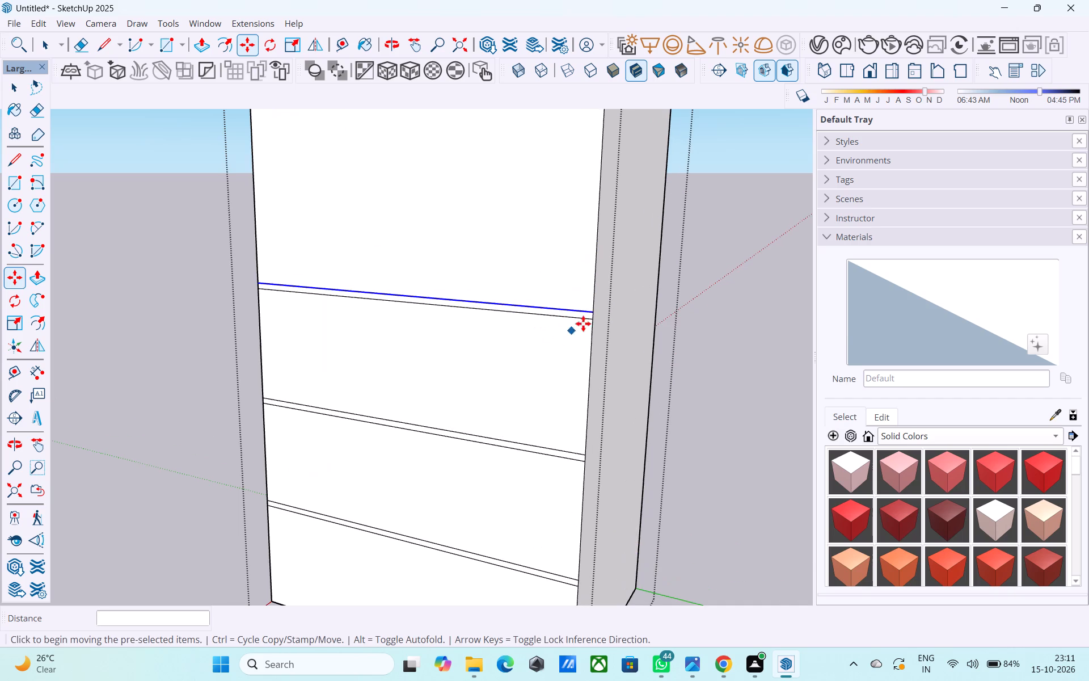
{"action": "left_click", "coordinate": [594, 315]}
{"action": "scroll", "coordinate": [592, 238], "scroll_direction": "down", "scroll_amount": 8}
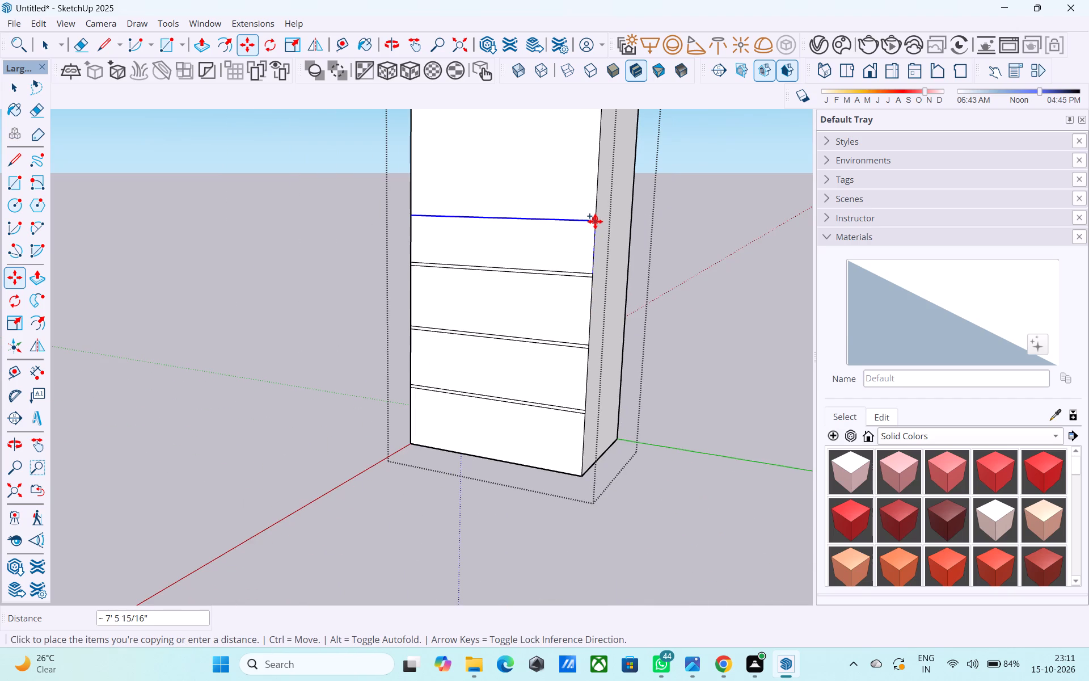
{"action": "type", "text": "10'"}
{"action": "key", "text": "Return"}
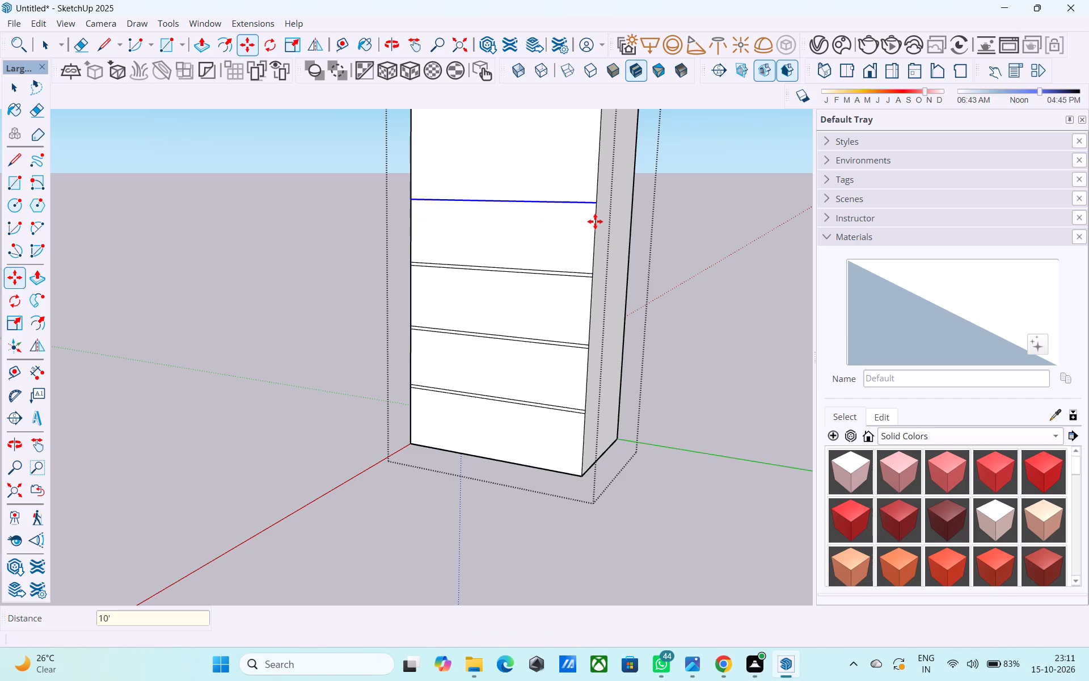
{"action": "left_click", "coordinate": [597, 203]}
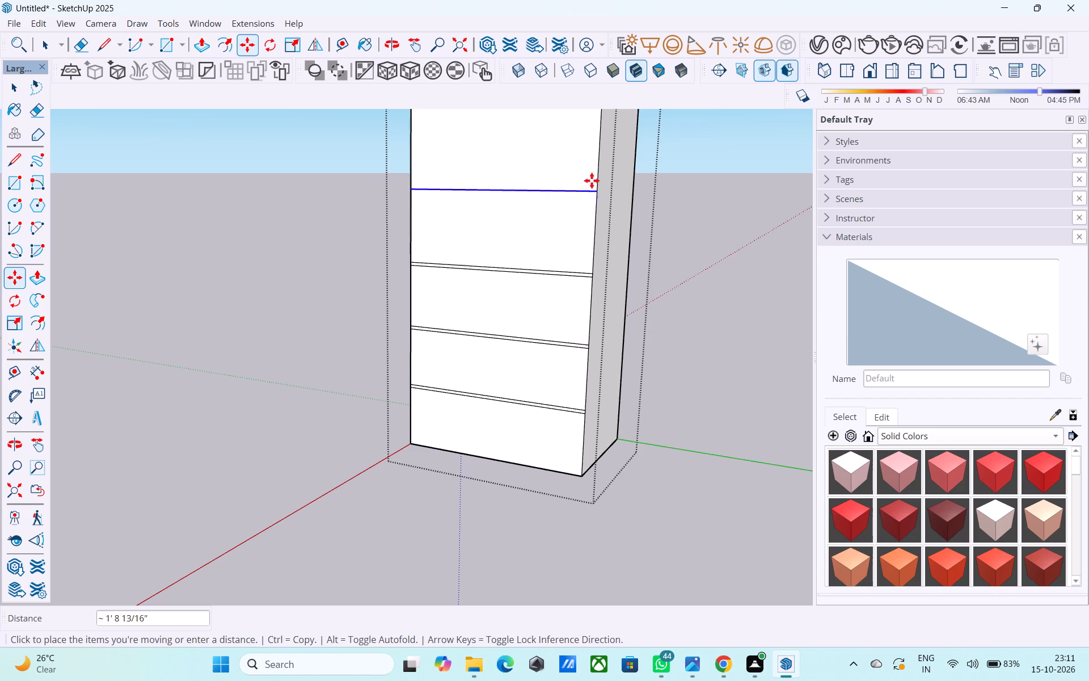
{"action": "type", "text": "6\""}
{"action": "key", "text": "Return"}
Mark the fifth slab band by copying the fourth band's upper line 10' upward, and that copy another 6" upward.
{"action": "scroll", "coordinate": [597, 199], "scroll_direction": "up", "scroll_amount": 4}
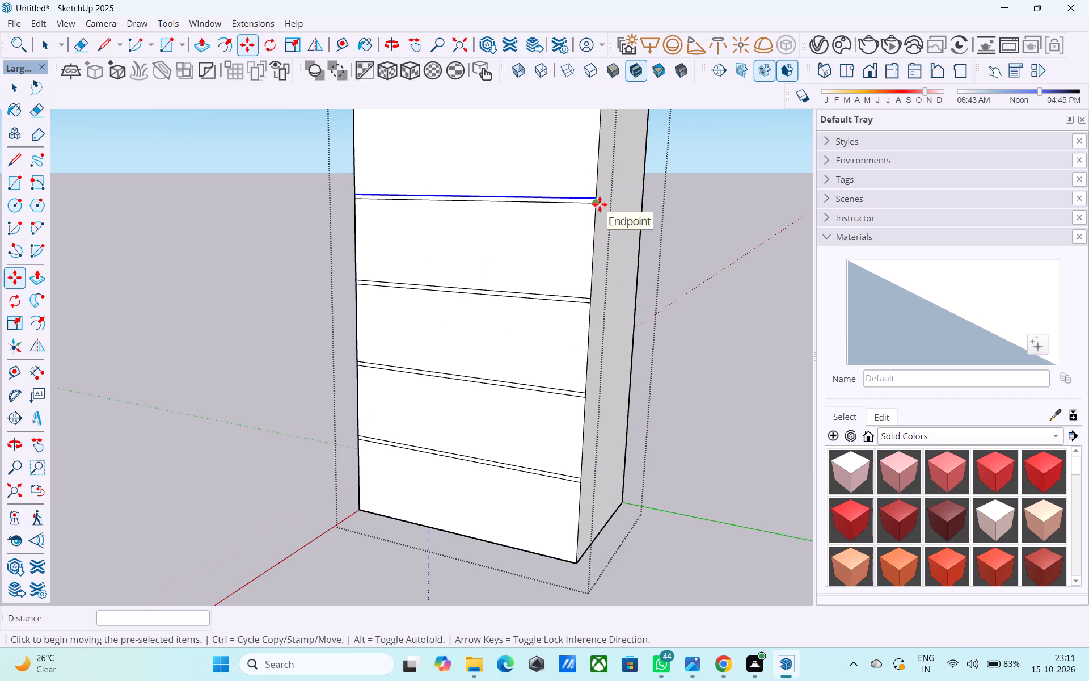
{"action": "left_click", "coordinate": [599, 199]}
{"action": "scroll", "coordinate": [601, 158], "scroll_direction": "down", "scroll_amount": 5}
{"action": "middle_click_drag", "start_coordinate": [602, 159], "coordinate": [589, 289]}
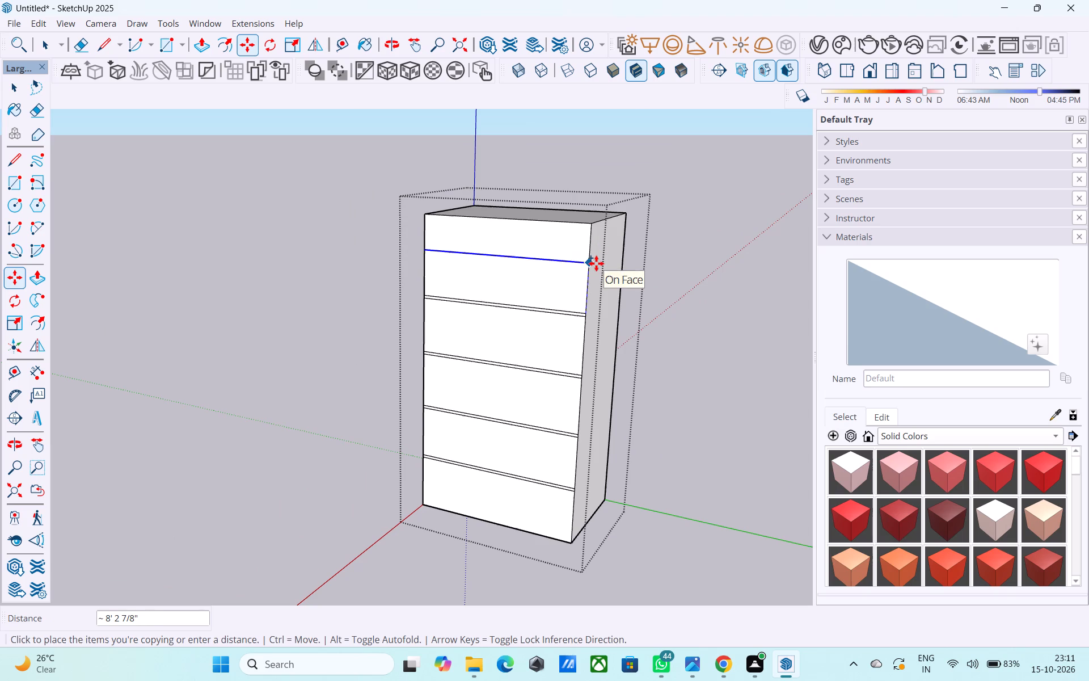
{"action": "type", "text": "10'"}
{"action": "key", "text": "Return"}
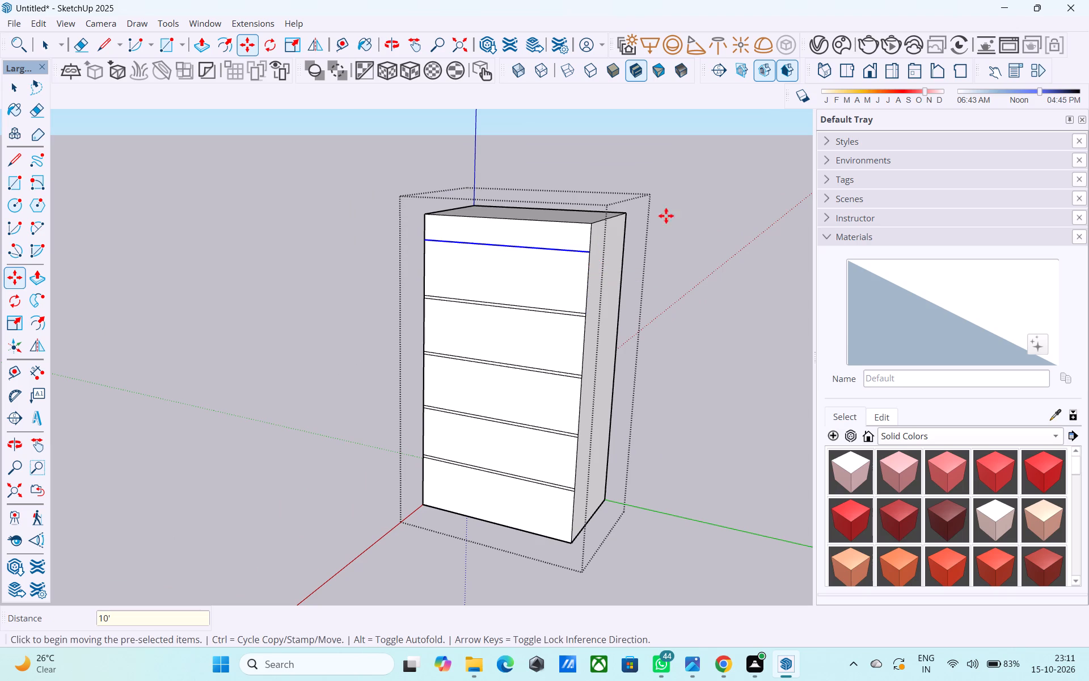
{"action": "scroll", "coordinate": [585, 258], "scroll_direction": "up", "scroll_amount": 6}
{"action": "left_click", "coordinate": [594, 239]}
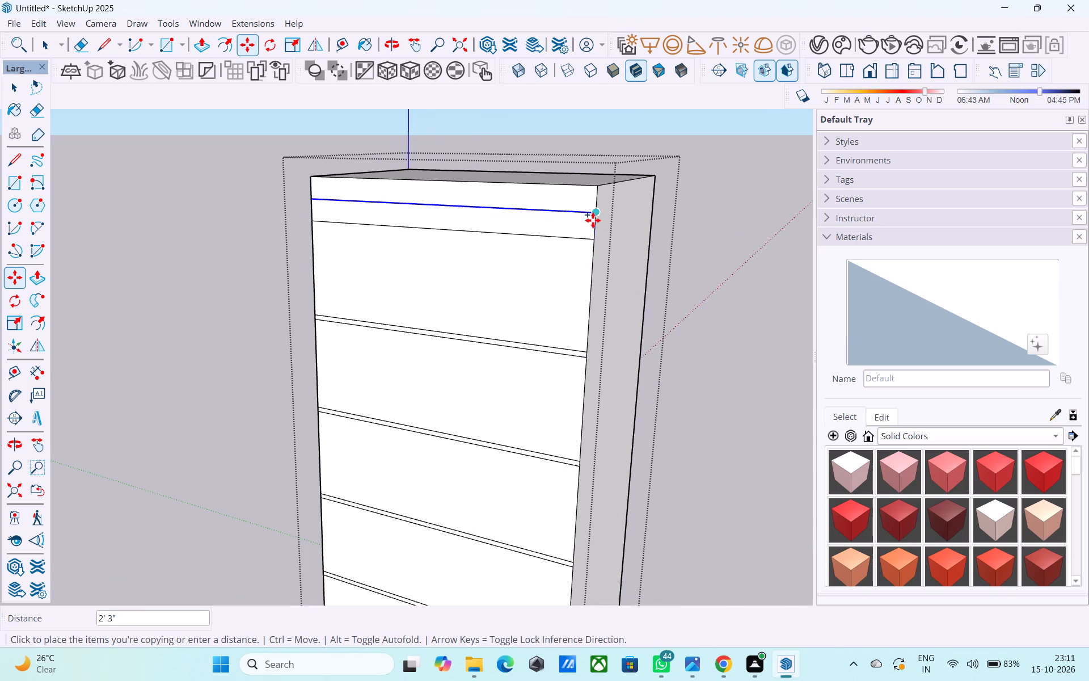
{"action": "type", "text": "6\""}
{"action": "key", "text": "Return"}
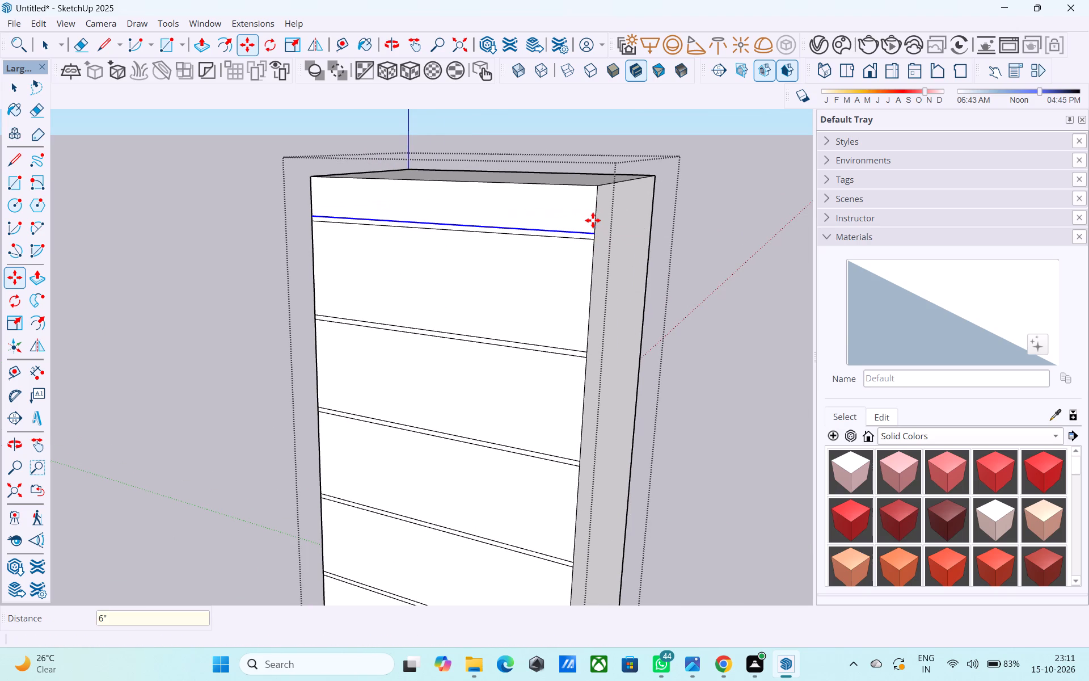
{"action": "key", "text": "space"}
Draw two 20' horizontal lines across the adjacent narrow side face, continuing both edges of the lowest slab band.
{"action": "scroll", "coordinate": [593, 220], "scroll_direction": "down", "scroll_amount": 7}
{"action": "middle_click_drag", "start_coordinate": [569, 352], "coordinate": [617, 334]}
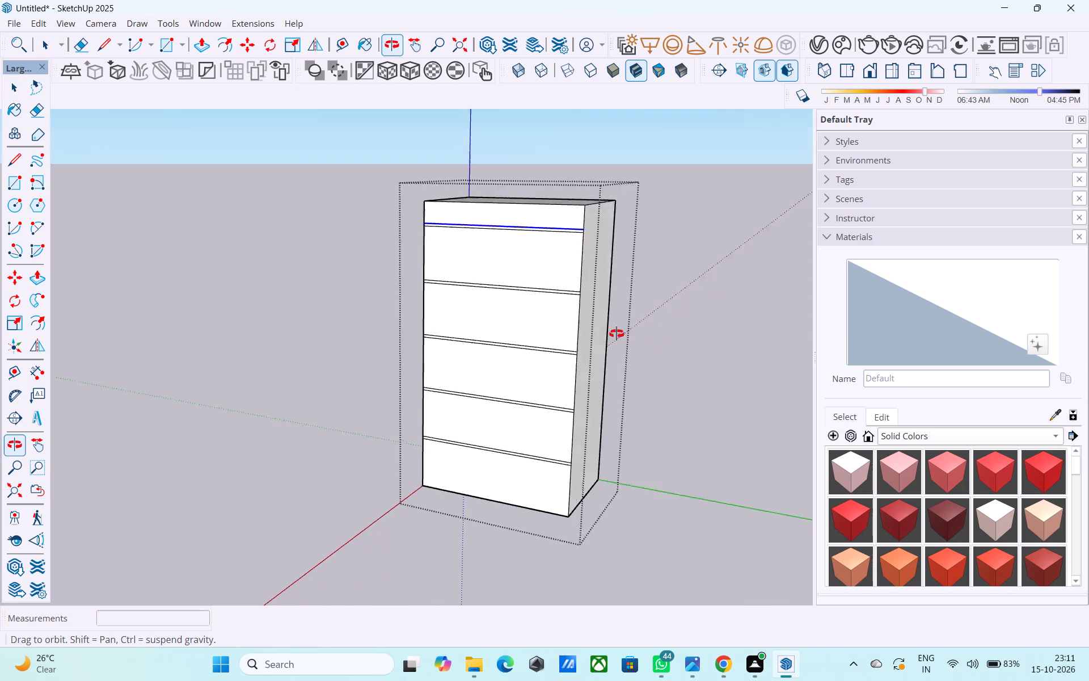
{"action": "middle_click_drag", "start_coordinate": [617, 334], "coordinate": [473, 385]}
{"action": "middle_click_drag", "start_coordinate": [469, 387], "coordinate": [424, 381]}
{"action": "scroll", "coordinate": [432, 400], "scroll_direction": "up", "scroll_amount": 4}
{"action": "scroll", "coordinate": [439, 329], "scroll_direction": "down", "scroll_amount": 5}
{"action": "middle_click_drag", "start_coordinate": [438, 326], "coordinate": [522, 330]}
{"action": "scroll", "coordinate": [539, 482], "scroll_direction": "up", "scroll_amount": 6}
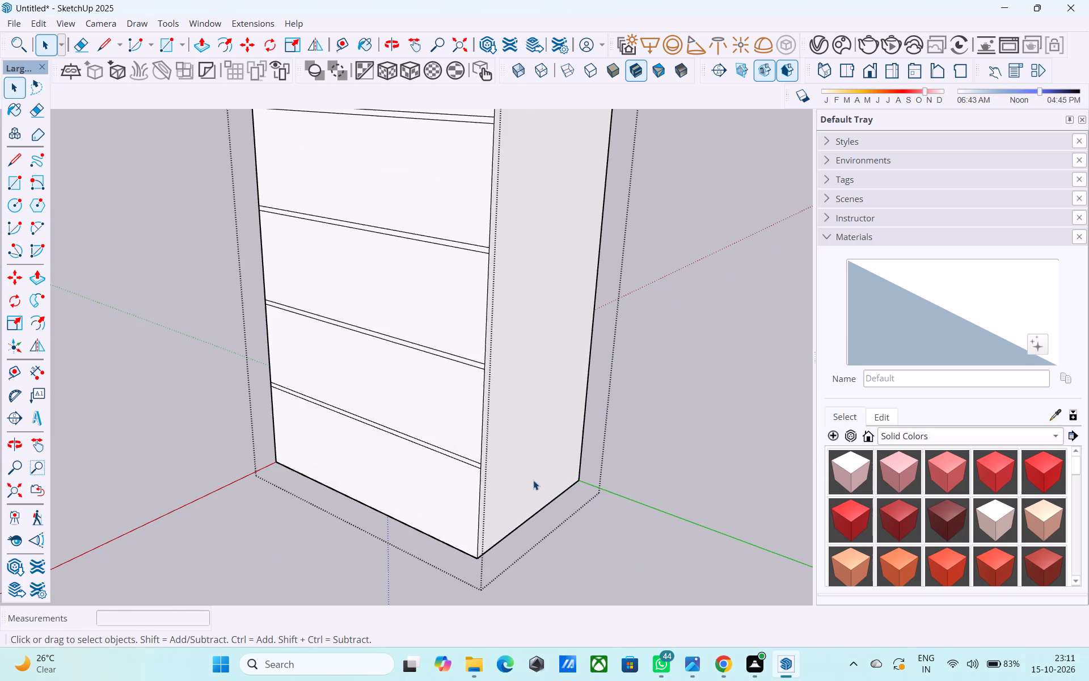
{"action": "key", "text": "l"}
{"action": "scroll", "coordinate": [490, 461], "scroll_direction": "up", "scroll_amount": 5}
{"action": "left_click", "coordinate": [479, 459]}
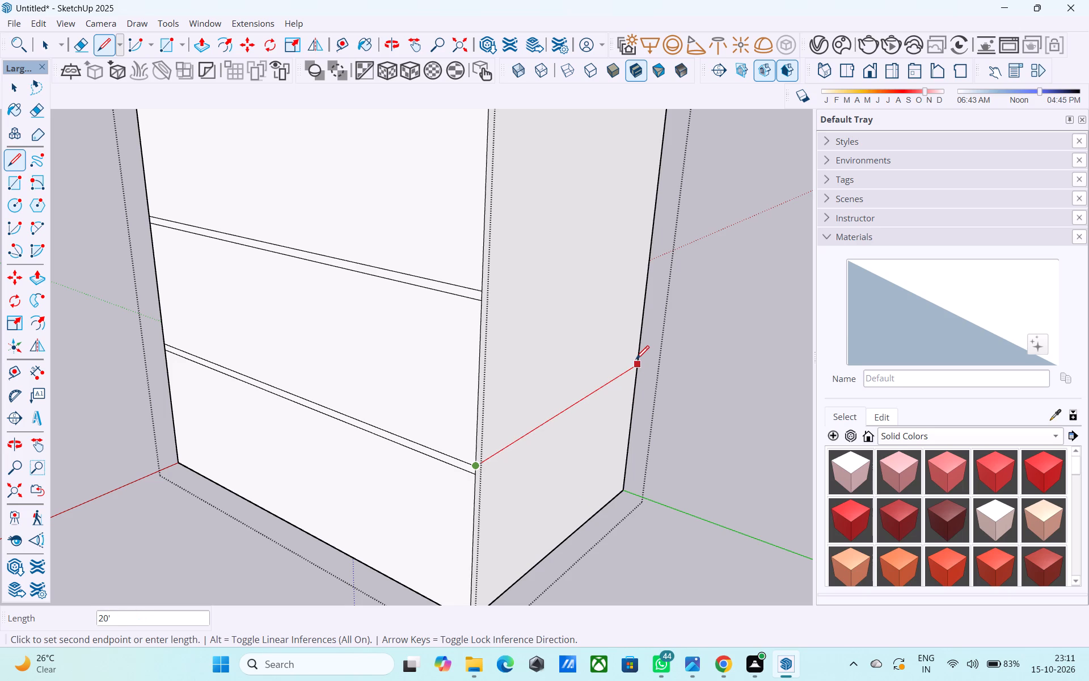
{"action": "left_click", "coordinate": [637, 360]}
{"action": "left_click", "coordinate": [472, 478]}
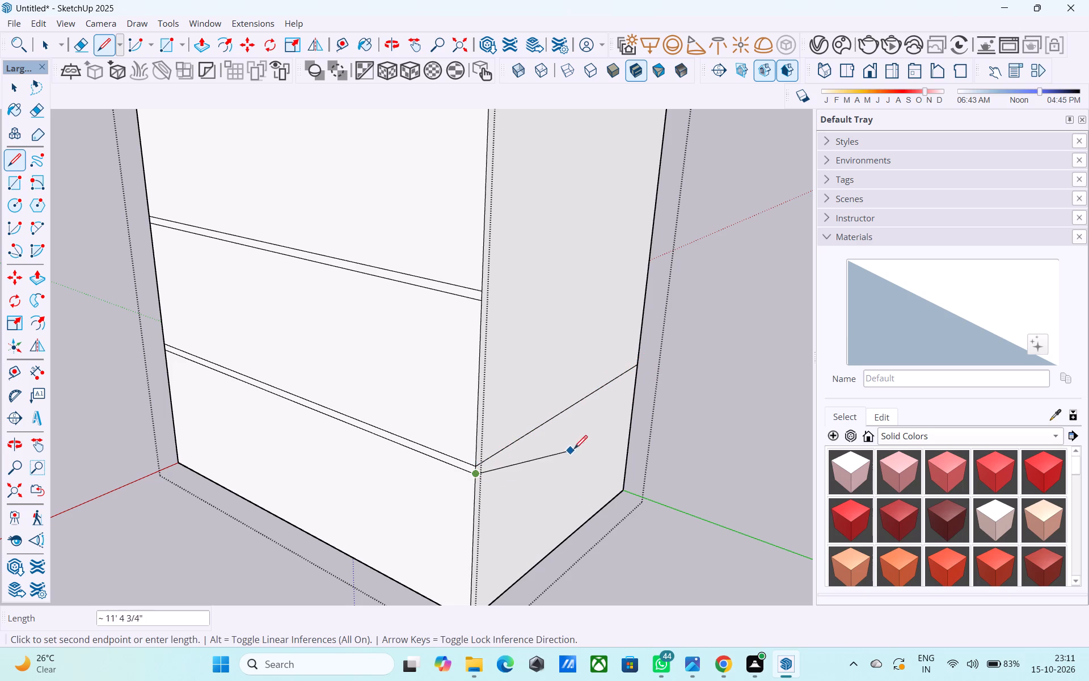
{"action": "left_click", "coordinate": [636, 375]}
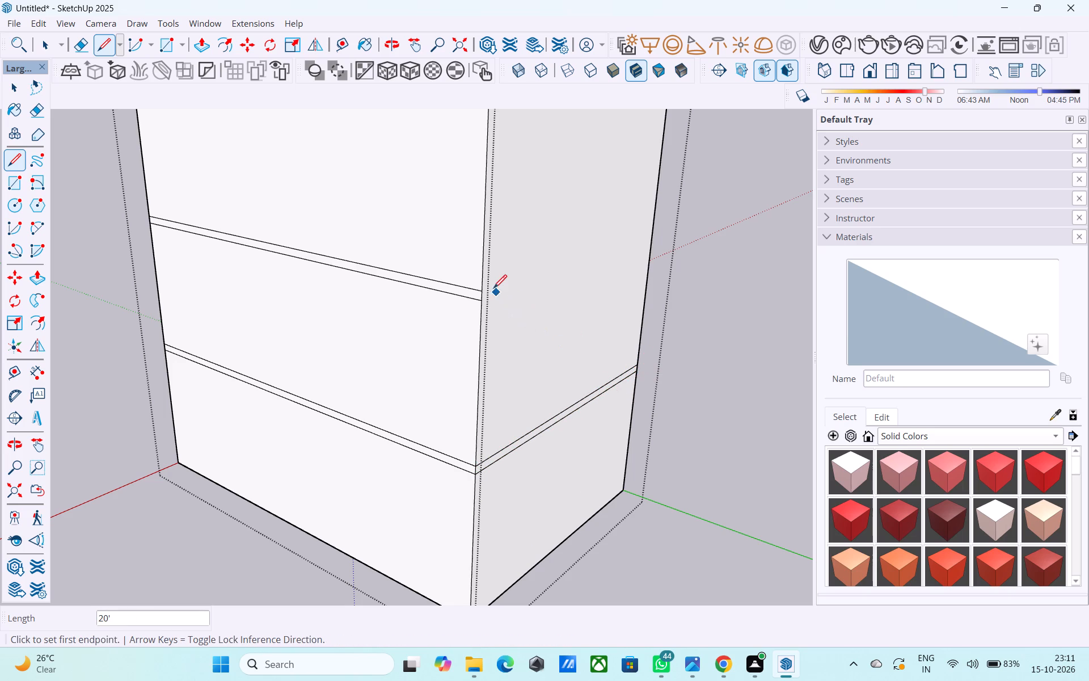
Draw two 20' horizontal lines across the narrow side face, continuing both edges of the second slab band.
{"action": "left_click", "coordinate": [484, 288]}
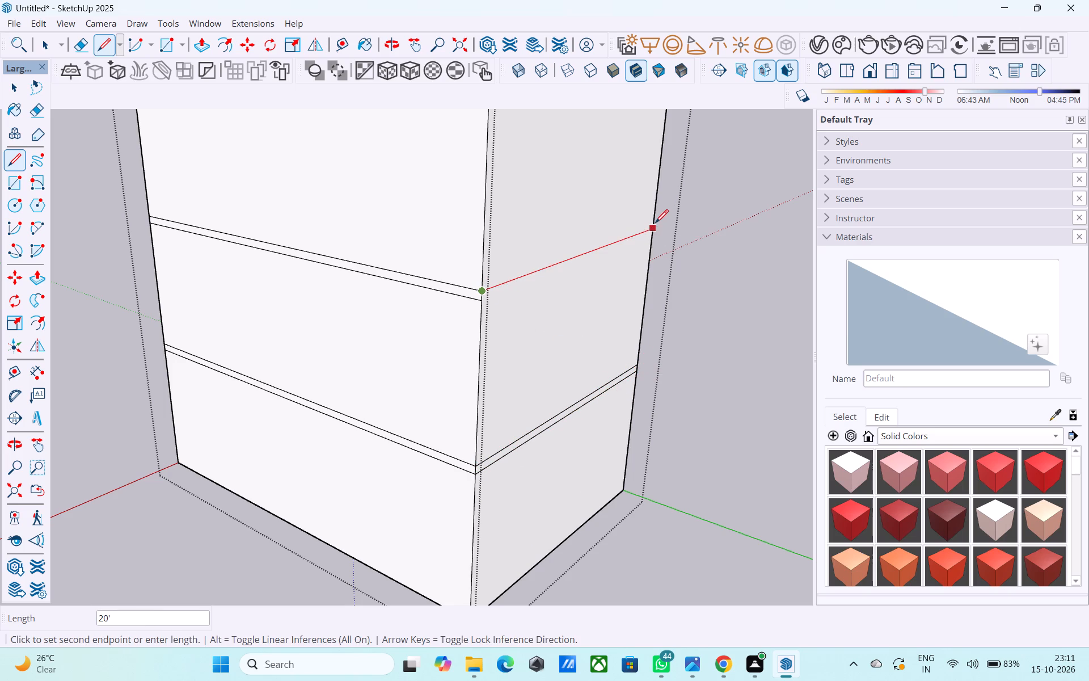
{"action": "left_click", "coordinate": [655, 224]}
{"action": "left_click", "coordinate": [481, 305]}
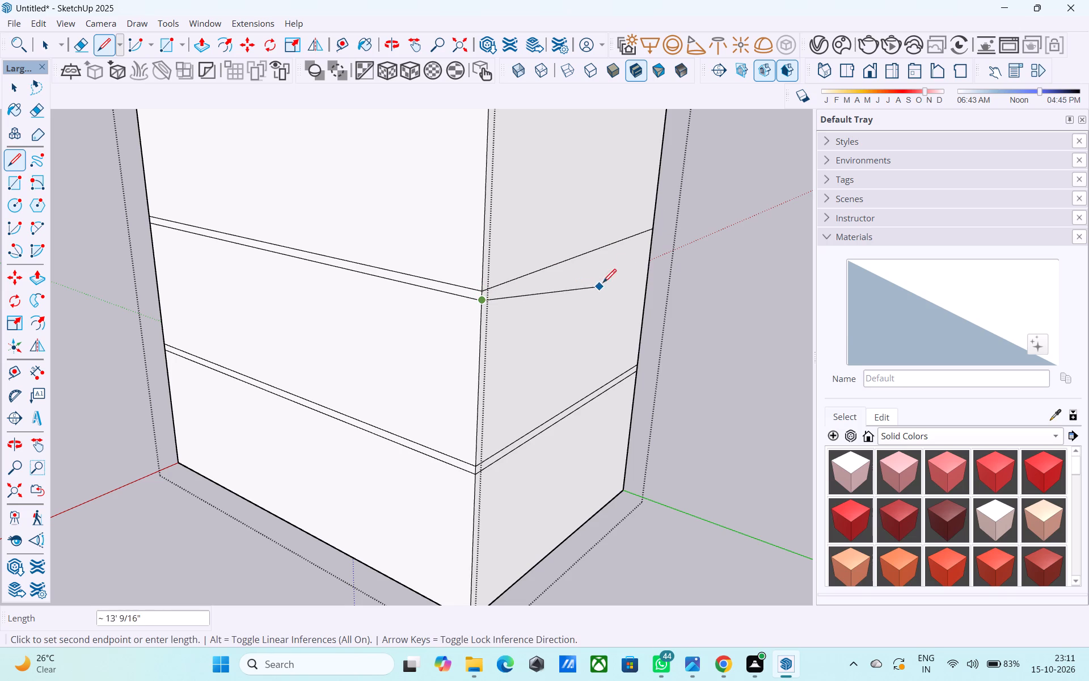
{"action": "left_click", "coordinate": [655, 239]}
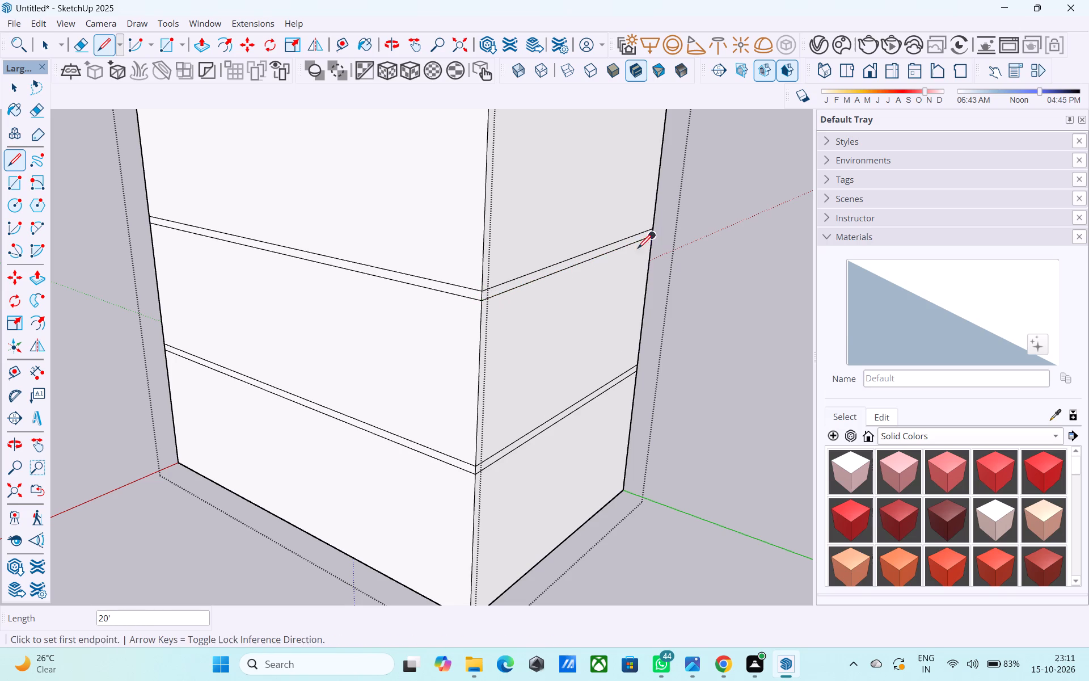
{"action": "key", "text": "space"}
Draw two 20' horizontal lines across the narrow side face, continuing both edges of the third slab band.
{"action": "scroll", "coordinate": [558, 284], "scroll_direction": "down", "scroll_amount": 6}
{"action": "middle_click_drag", "start_coordinate": [552, 290], "coordinate": [495, 438]}
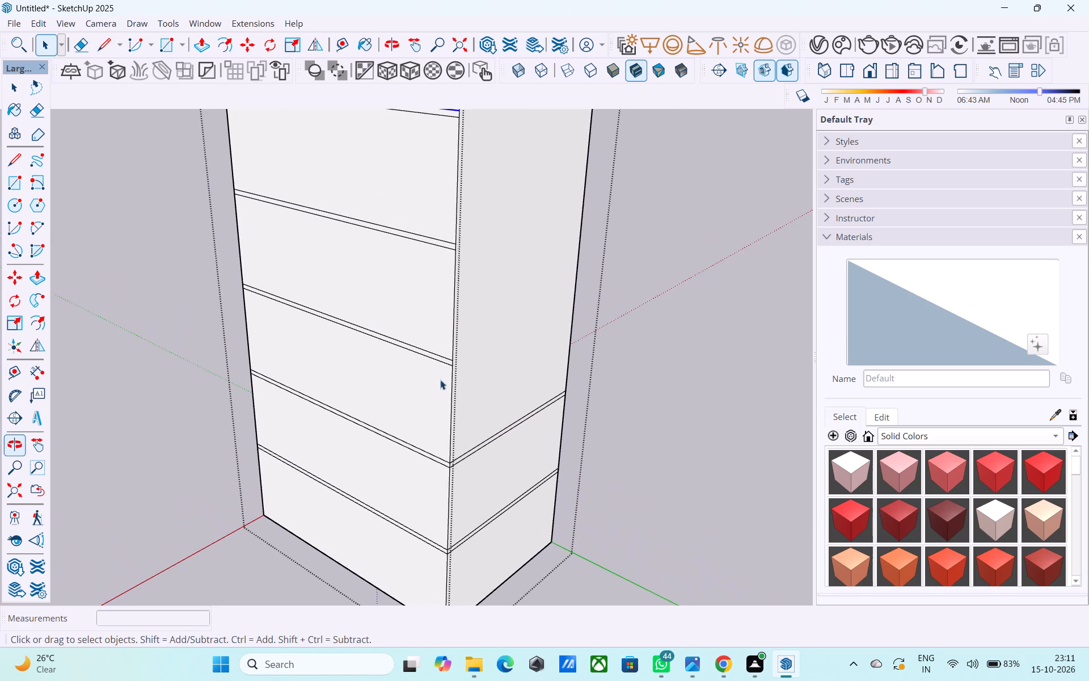
{"action": "key", "text": "l"}
{"action": "scroll", "coordinate": [435, 368], "scroll_direction": "up", "scroll_amount": 3}
{"action": "left_click", "coordinate": [460, 360]}
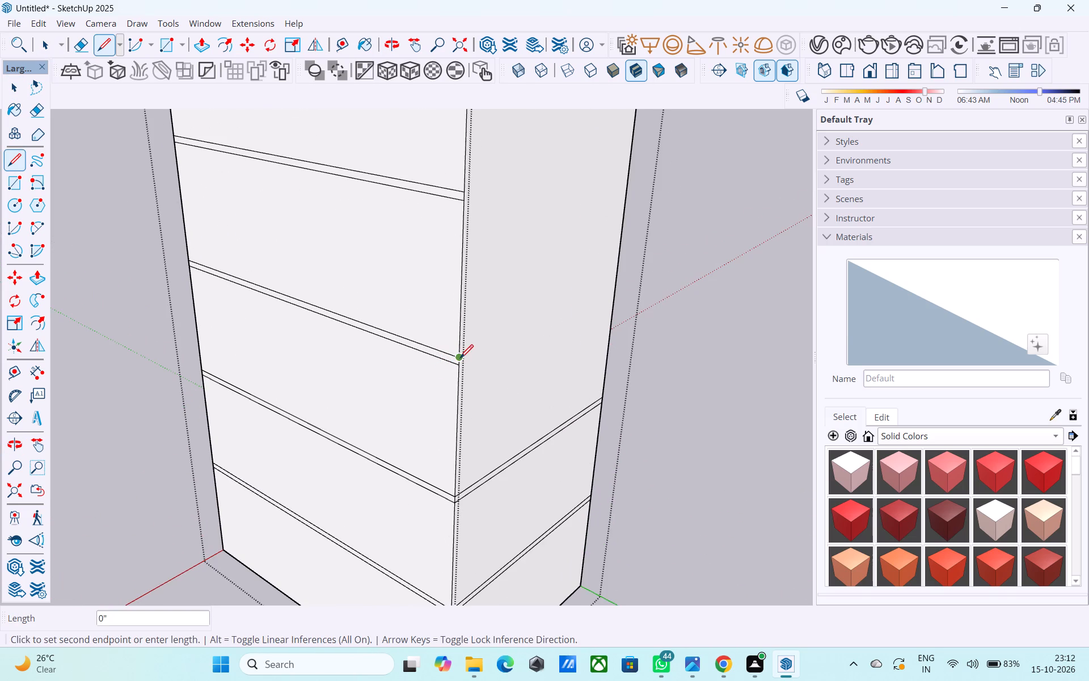
{"action": "left_click", "coordinate": [621, 275]}
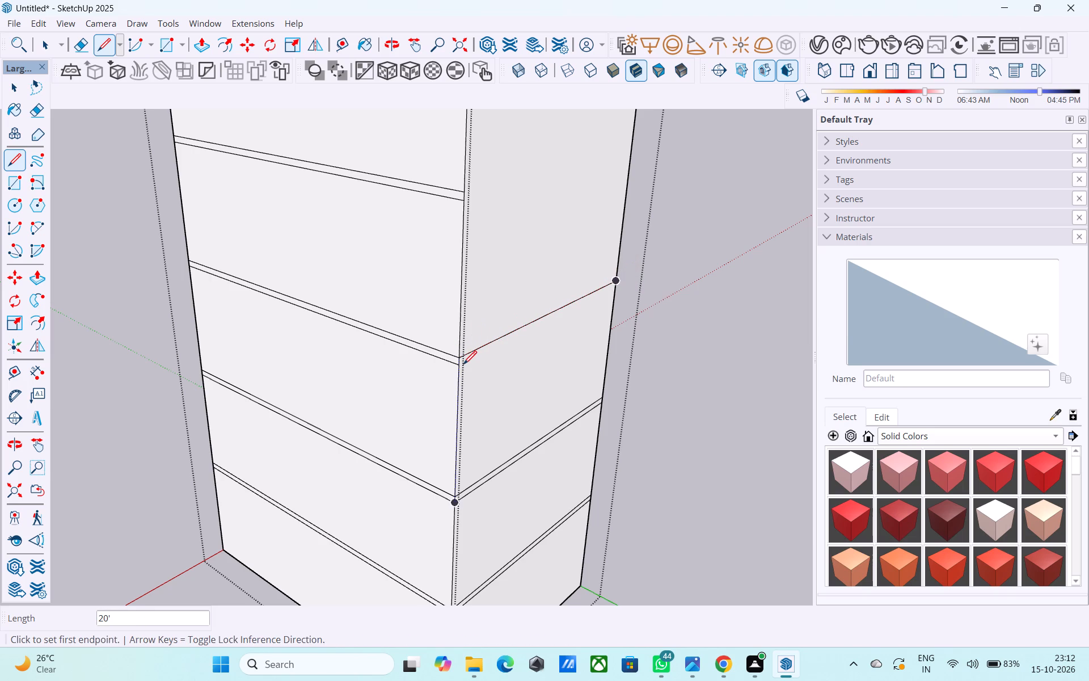
{"action": "scroll", "coordinate": [457, 368], "scroll_direction": "up", "scroll_amount": 7}
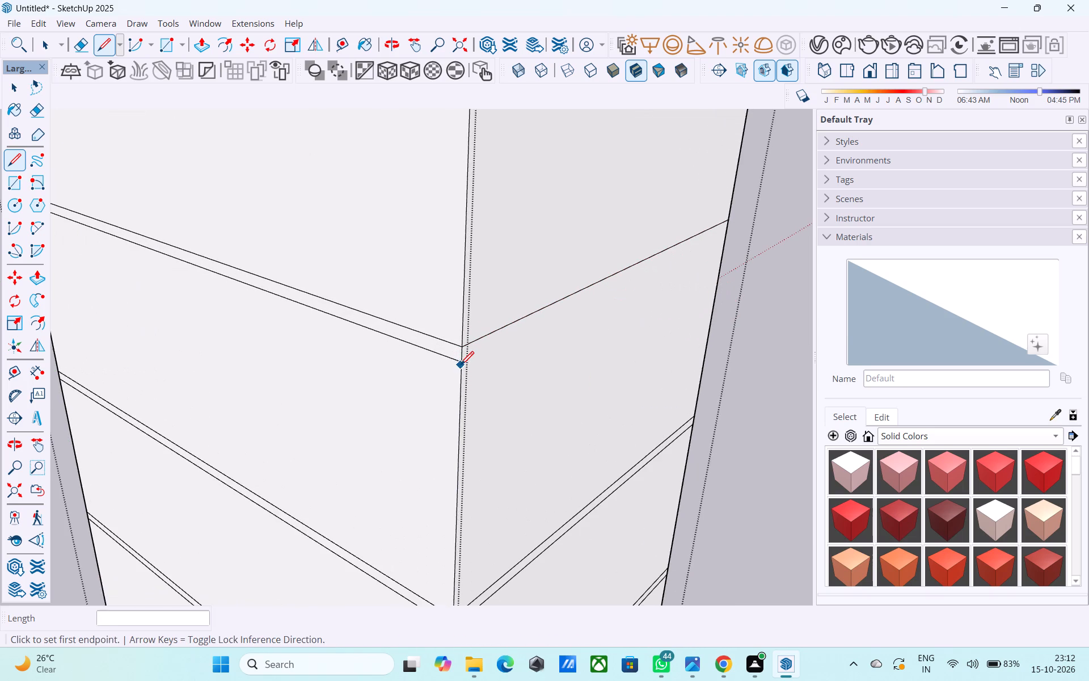
{"action": "left_click", "coordinate": [462, 365]}
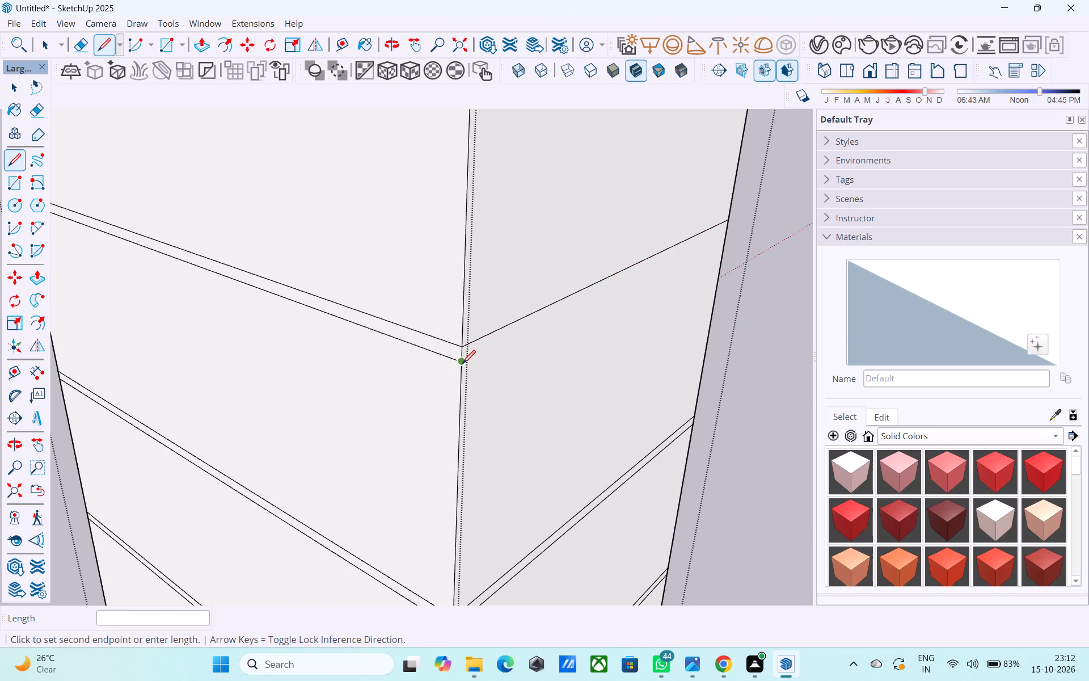
{"action": "scroll", "coordinate": [448, 365], "scroll_direction": "down", "scroll_amount": 10}
{"action": "middle_click_drag", "start_coordinate": [573, 386], "coordinate": [445, 378]}
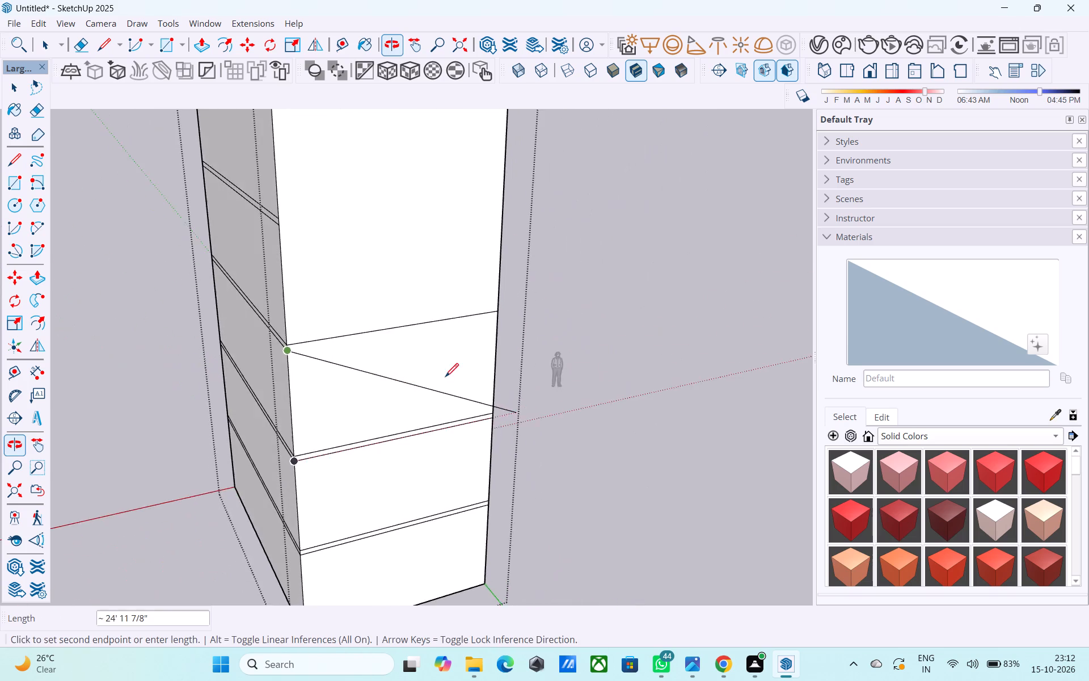
{"action": "scroll", "coordinate": [449, 371], "scroll_direction": "up", "scroll_amount": 5}
{"action": "left_click", "coordinate": [532, 280]}
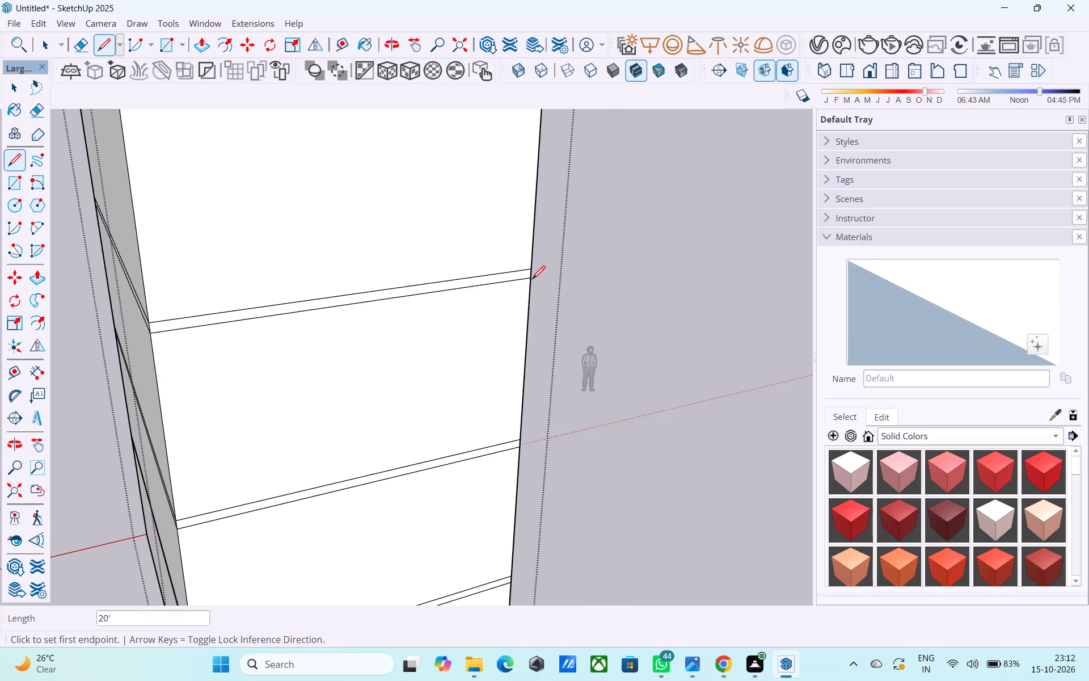
Draw two 20' horizontal lines across the narrow side face, continuing both edges of the fifth, topmost slab band.
{"action": "scroll", "coordinate": [532, 280], "scroll_direction": "down", "scroll_amount": 4}
{"action": "middle_click_drag", "start_coordinate": [385, 338], "coordinate": [522, 411]}
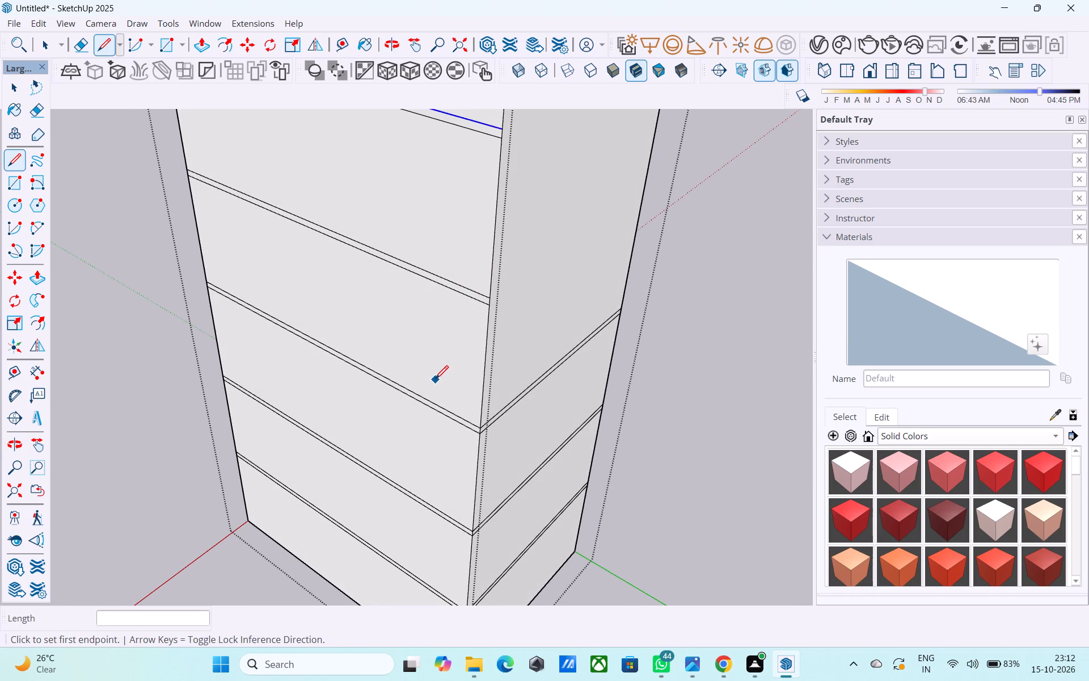
{"action": "scroll", "coordinate": [435, 380], "scroll_direction": "down", "scroll_amount": 3}
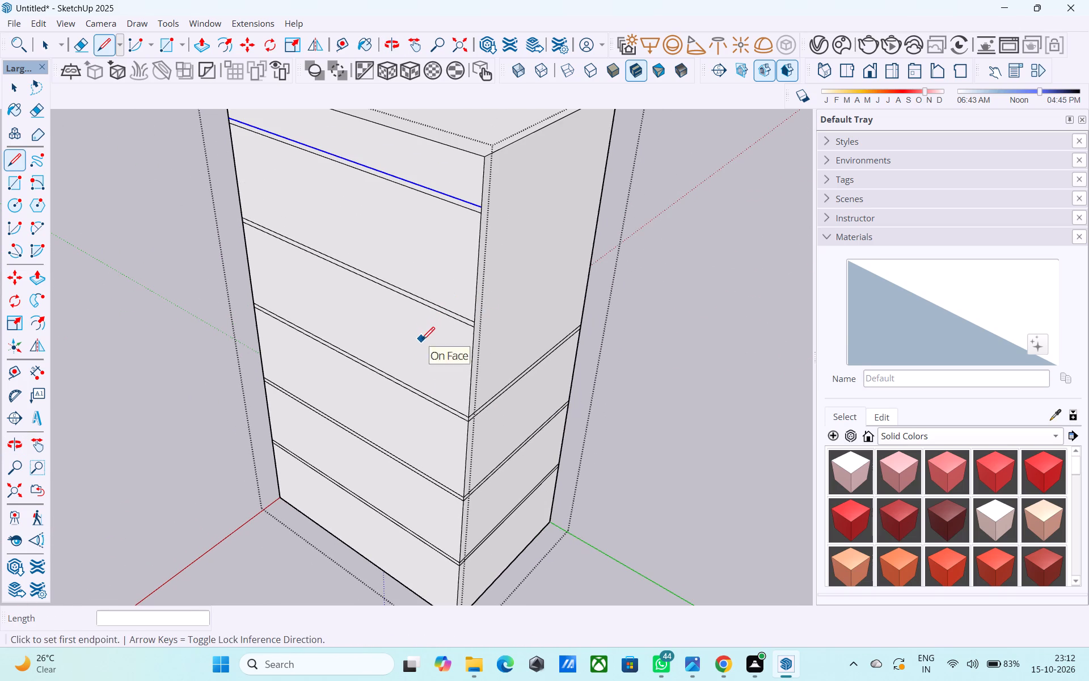
{"action": "middle_click_drag", "start_coordinate": [403, 393], "coordinate": [400, 418]}
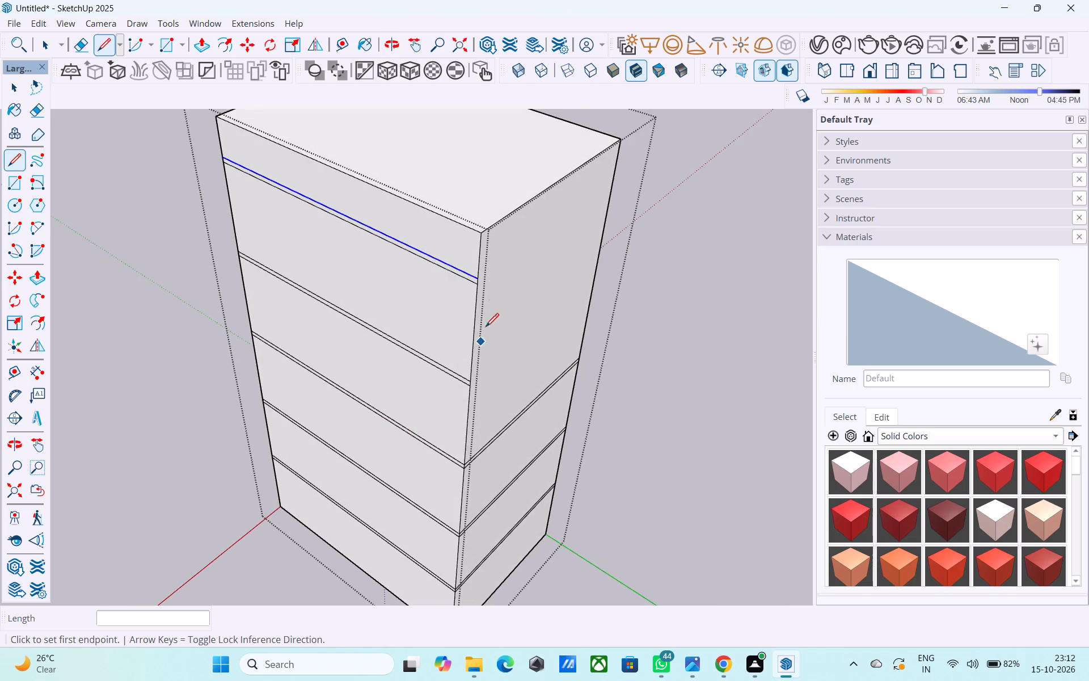
{"action": "middle_click_drag", "start_coordinate": [494, 274], "coordinate": [482, 275]}
{"action": "scroll", "coordinate": [482, 275], "scroll_direction": "up", "scroll_amount": 4}
{"action": "left_click", "coordinate": [465, 283]}
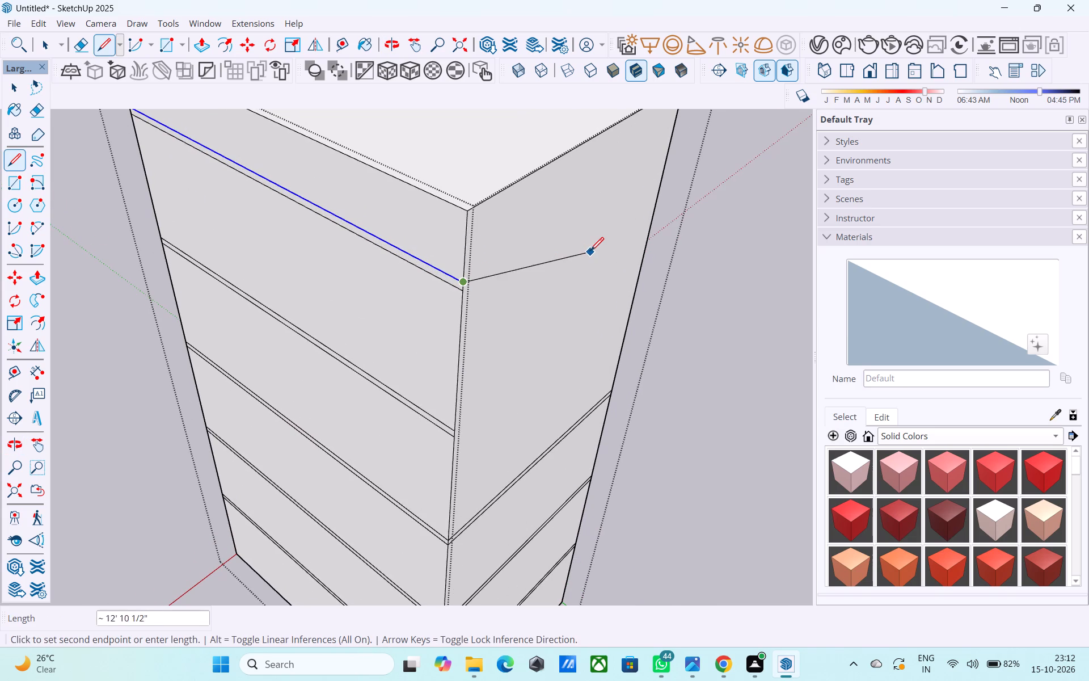
{"action": "scroll", "coordinate": [590, 252], "scroll_direction": "down", "scroll_amount": 4}
{"action": "left_click", "coordinate": [652, 175]}
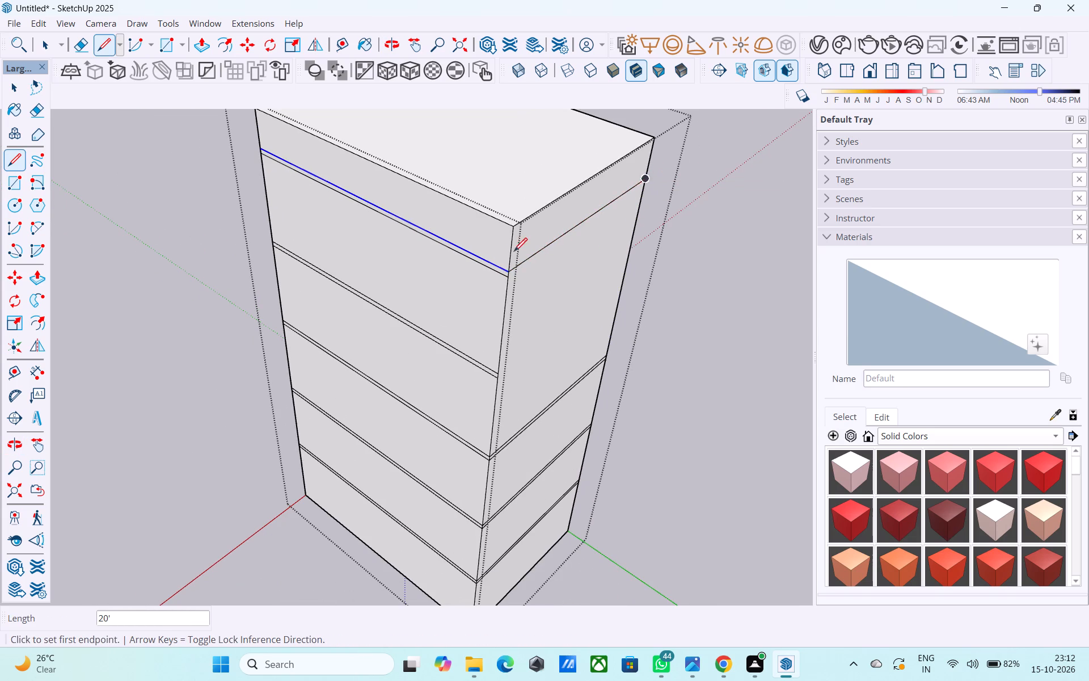
{"action": "scroll", "coordinate": [504, 277], "scroll_direction": "up", "scroll_amount": 3}
{"action": "left_click", "coordinate": [504, 277]}
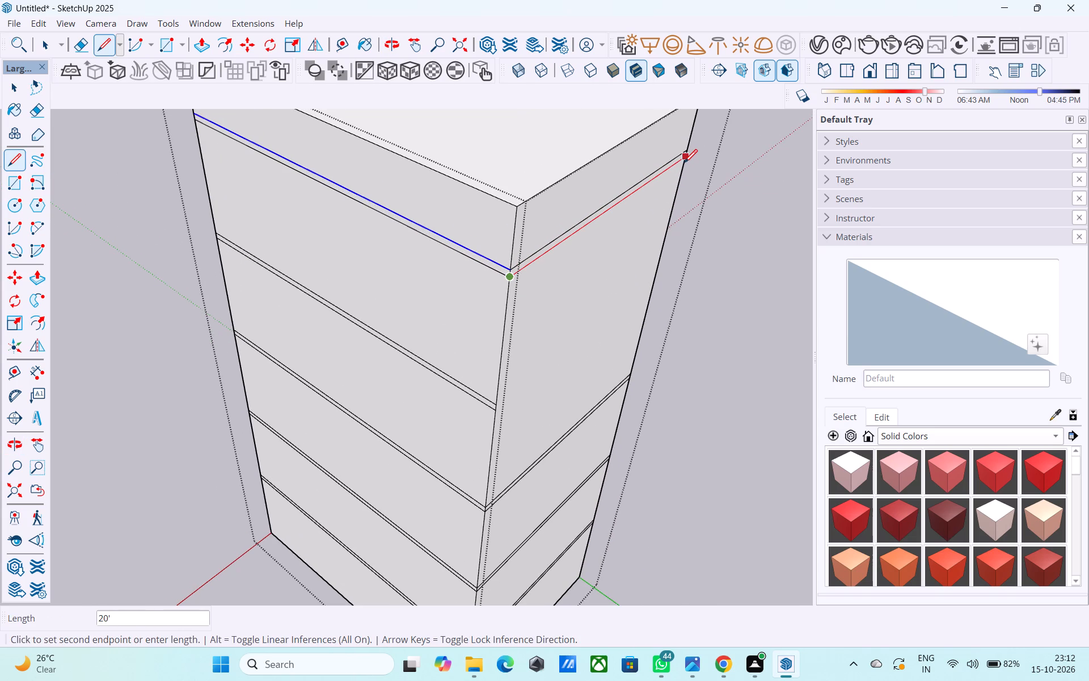
{"action": "left_click", "coordinate": [685, 162]}
Draw two 20' horizontal lines across the narrow side face, continuing both edges of the fourth slab band.
{"action": "scroll", "coordinate": [288, 229], "scroll_direction": "down", "scroll_amount": 6}
{"action": "middle_click_drag", "start_coordinate": [243, 347], "coordinate": [306, 274]}
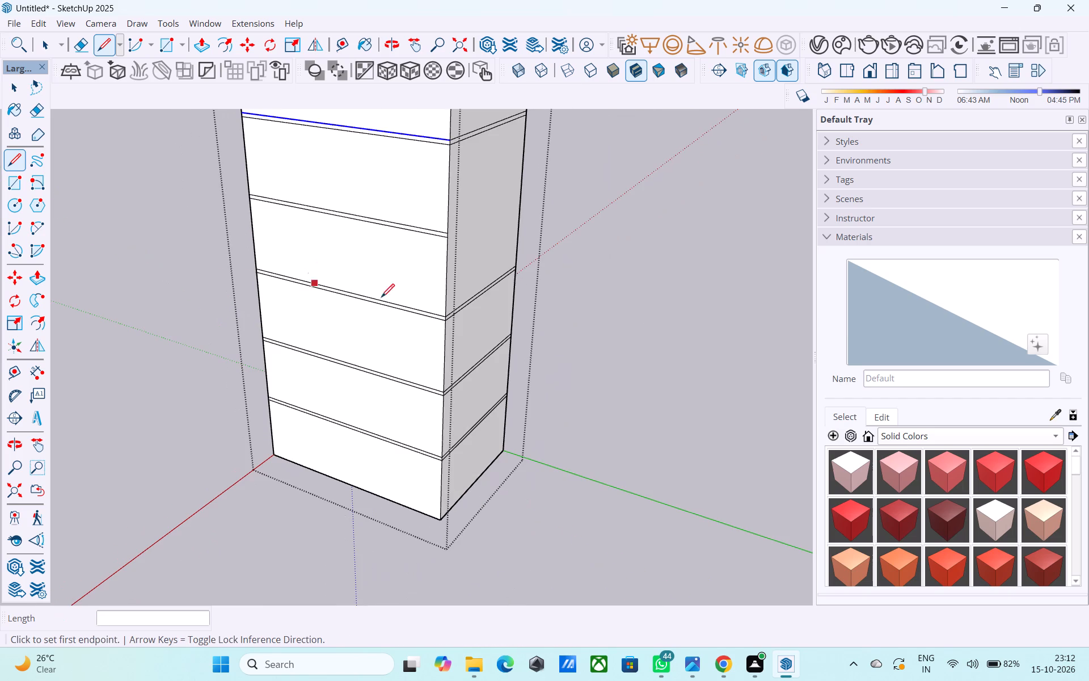
{"action": "middle_click_drag", "start_coordinate": [442, 231], "coordinate": [381, 280]}
{"action": "scroll", "coordinate": [367, 324], "scroll_direction": "up", "scroll_amount": 4}
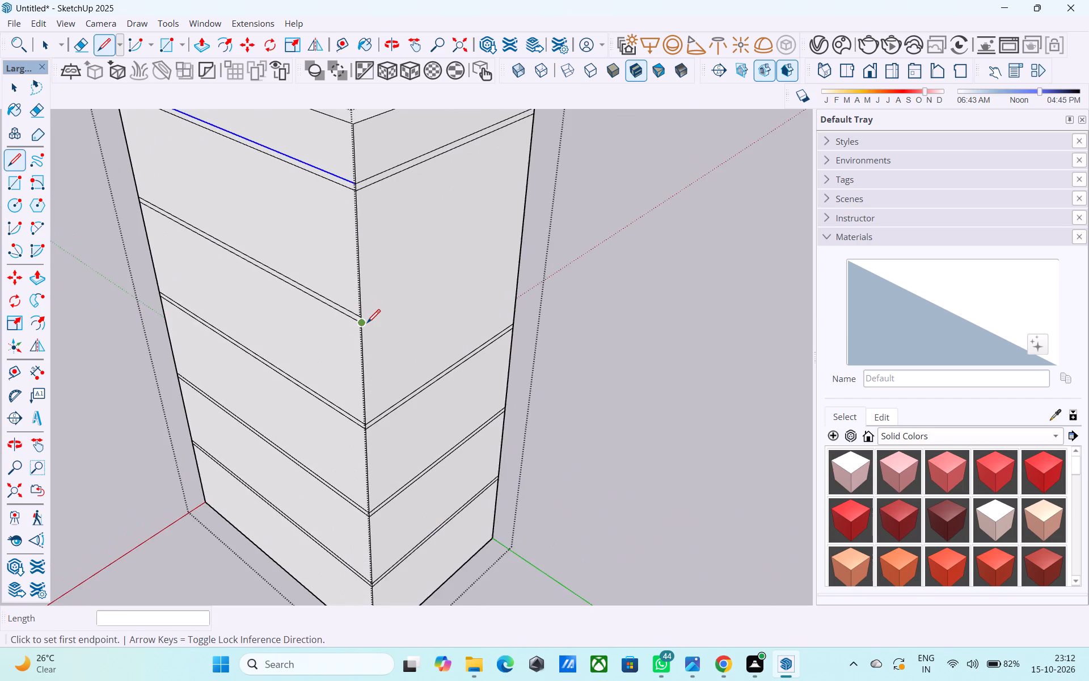
{"action": "scroll", "coordinate": [367, 324], "scroll_direction": "up", "scroll_amount": 2}
{"action": "left_click", "coordinate": [361, 317]}
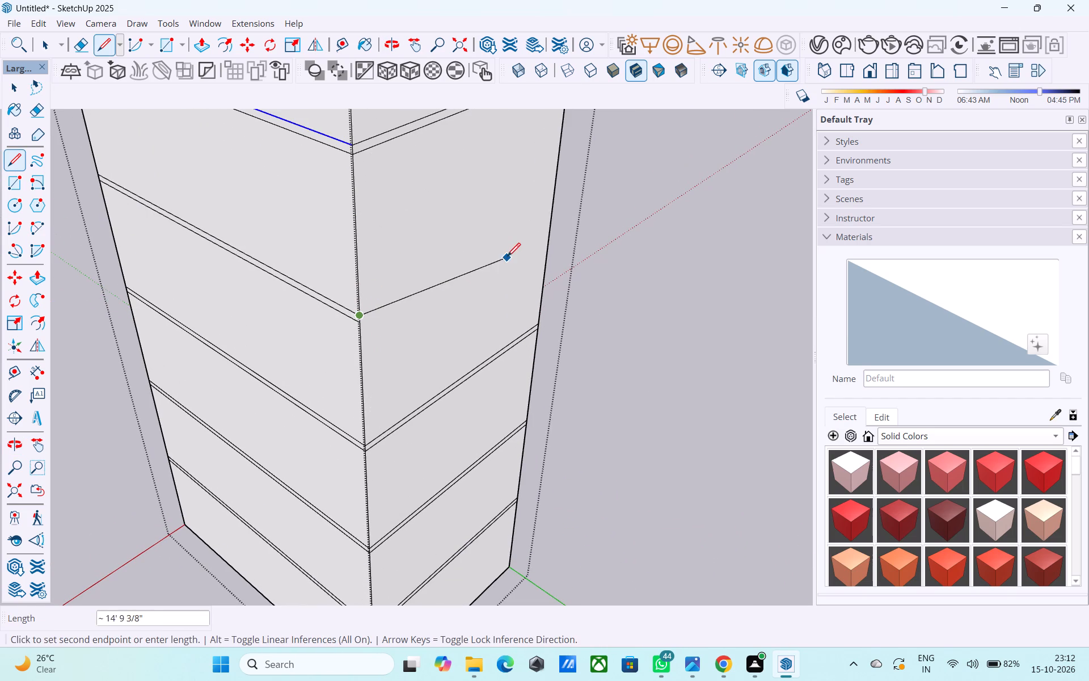
{"action": "left_click", "coordinate": [552, 204]}
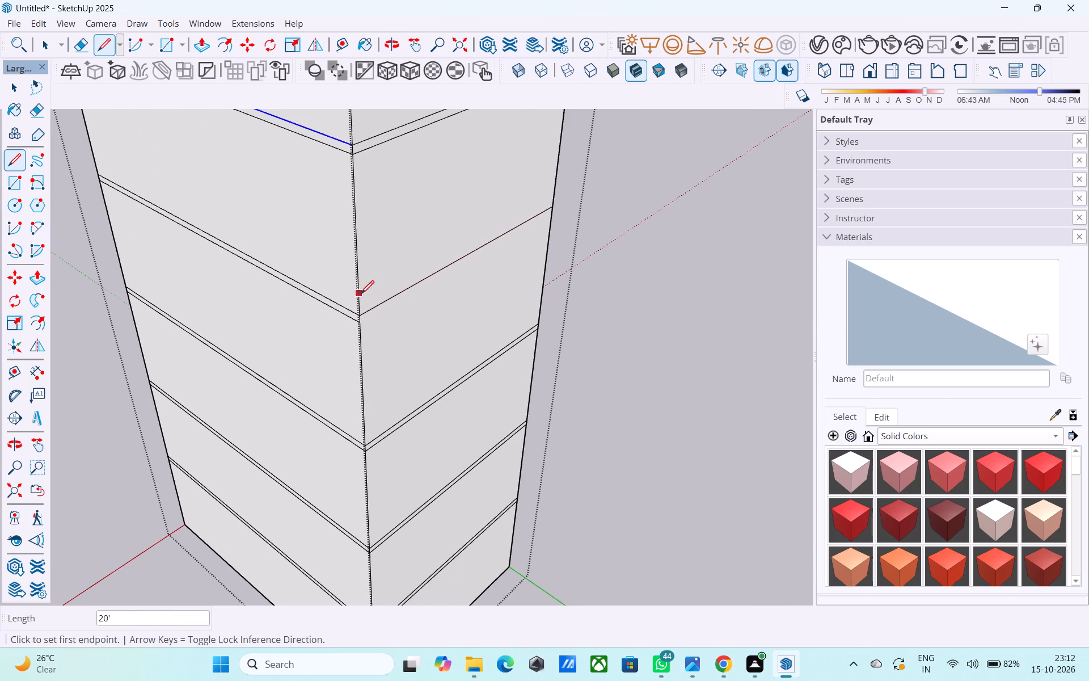
{"action": "left_click", "coordinate": [357, 323]}
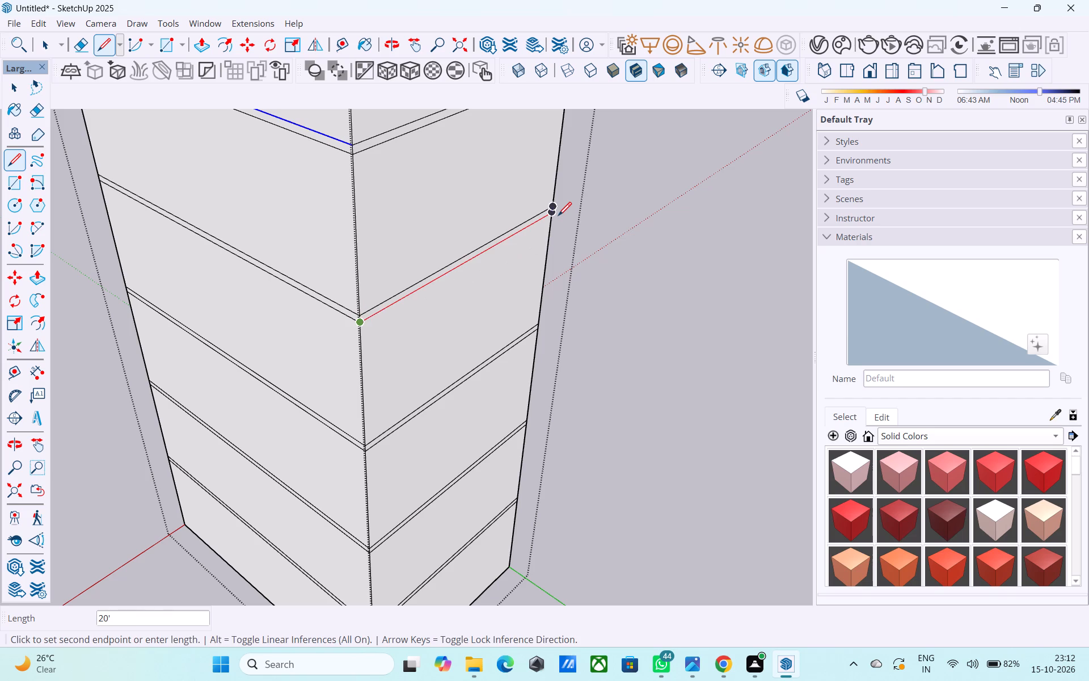
{"action": "left_click", "coordinate": [558, 216]}
Copy the top segment of the narrow side face's far vertical edge 2' inward along the face's top edge.
{"action": "scroll", "coordinate": [522, 267], "scroll_direction": "down", "scroll_amount": 4}
{"action": "middle_click_drag", "start_coordinate": [463, 341], "coordinate": [496, 333]}
{"action": "middle_click_drag", "start_coordinate": [496, 333], "coordinate": [433, 423]}
{"action": "key", "text": "space"}
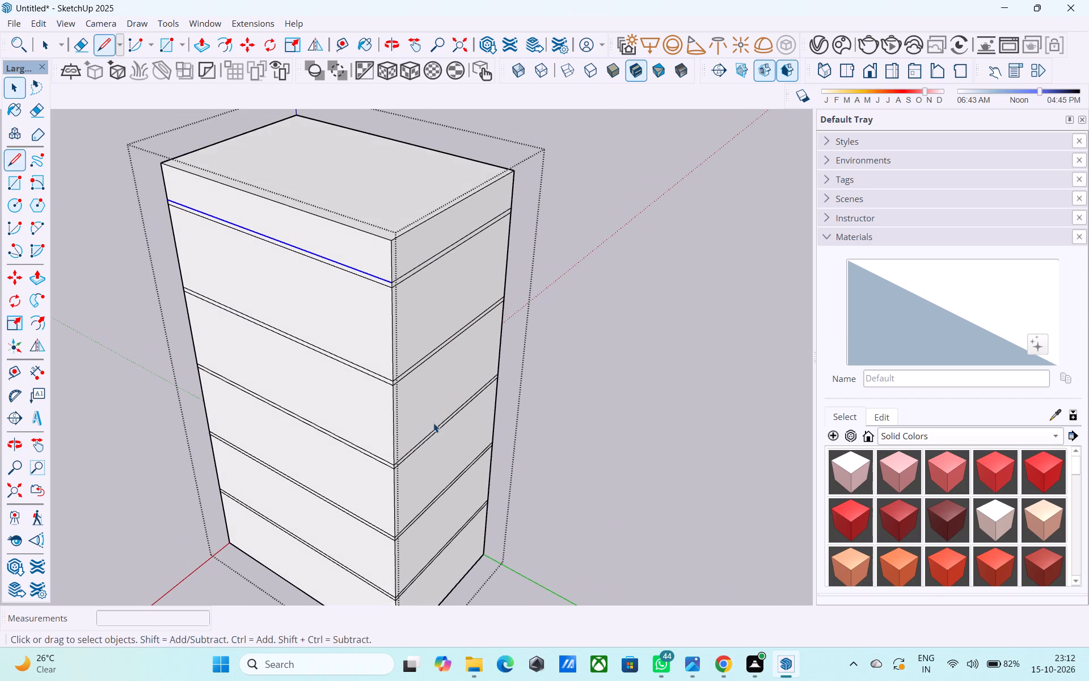
{"action": "middle_click_drag", "start_coordinate": [433, 423], "coordinate": [372, 469]}
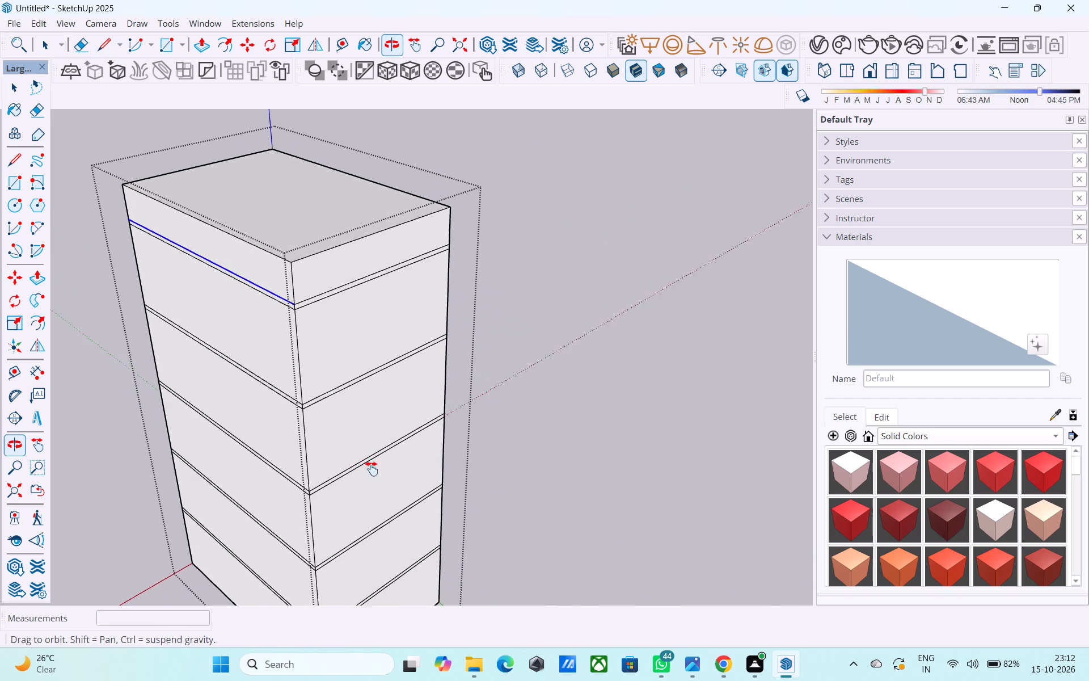
{"action": "middle_click_drag", "start_coordinate": [372, 469], "coordinate": [341, 444]}
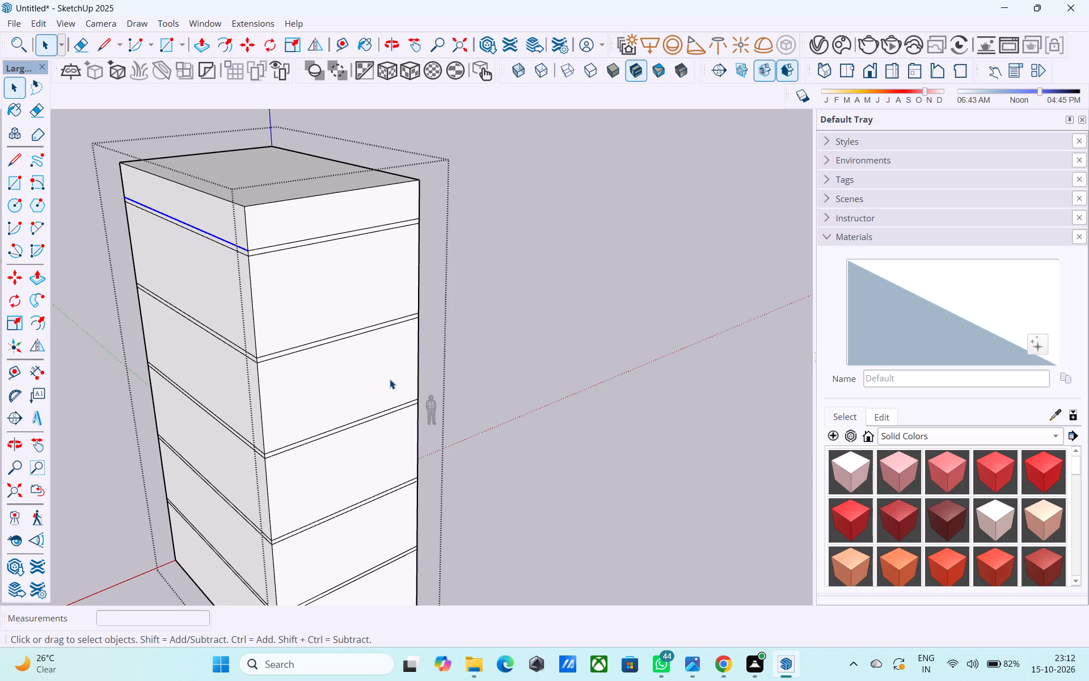
{"action": "left_click", "coordinate": [419, 207]}
{"action": "key", "text": "m"}
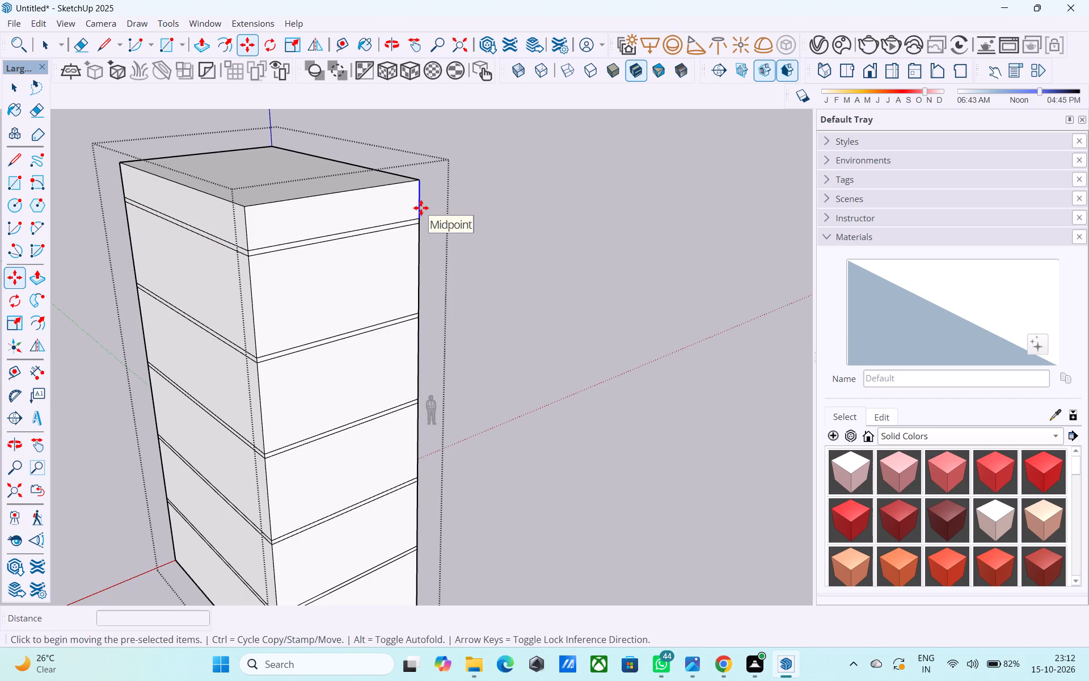
{"action": "left_click", "coordinate": [419, 182]}
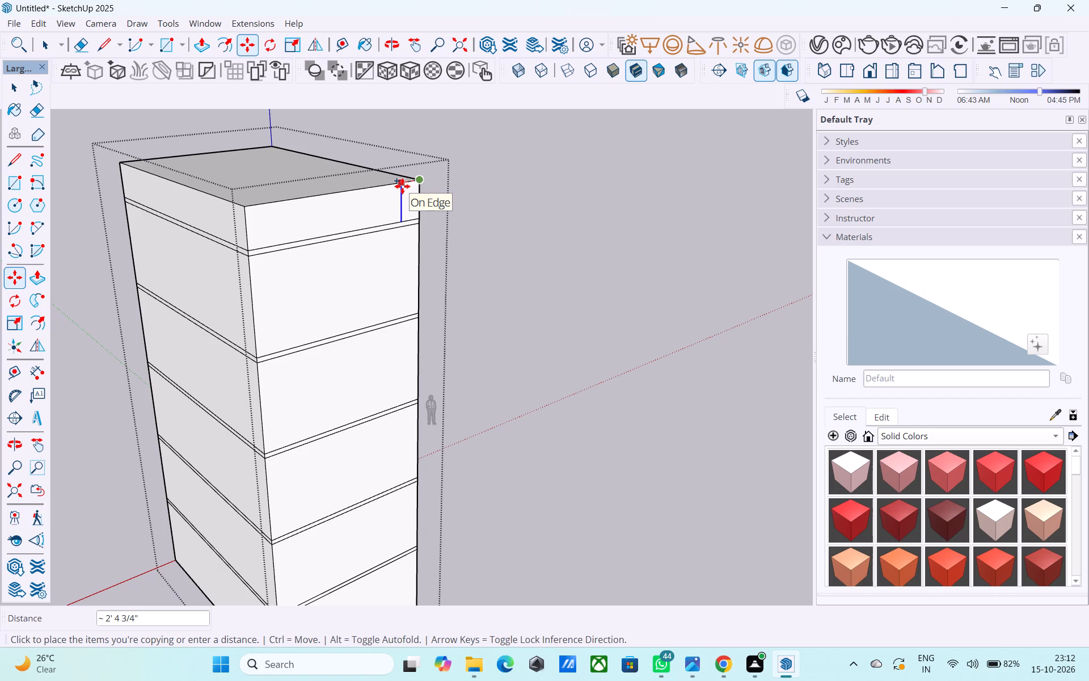
{"action": "type", "text": "2'"}
{"action": "key", "text": "Return"}
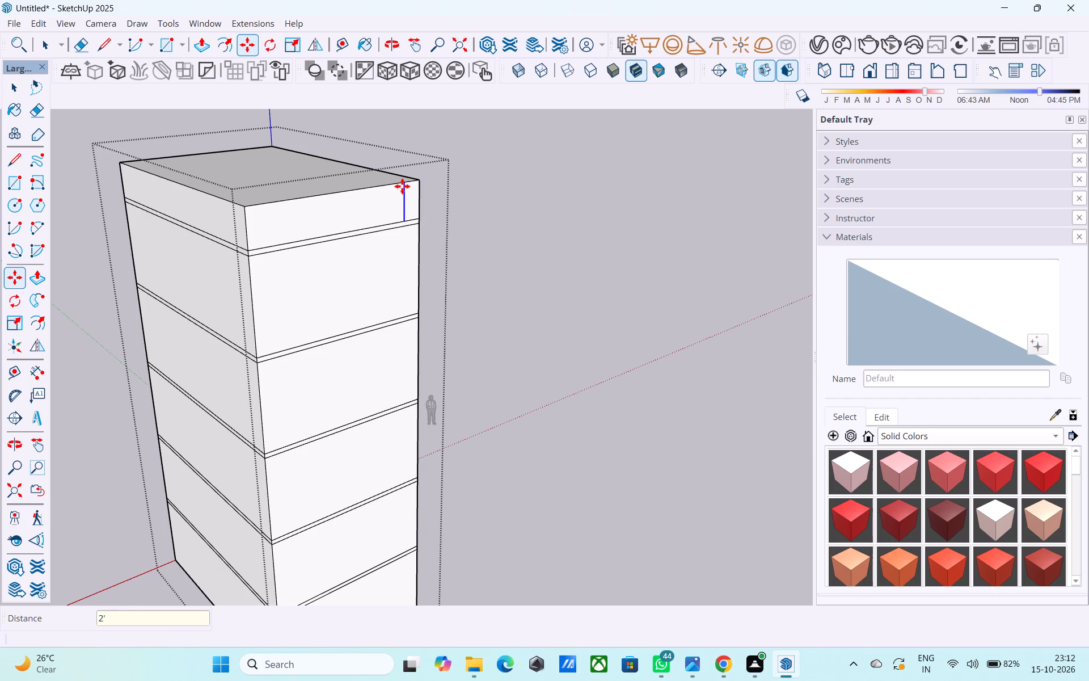
Draw a 56' vertical line down the narrow side face from the copied edge's upper end to the base.
{"action": "key", "text": "l"}
{"action": "left_click", "coordinate": [396, 187]}
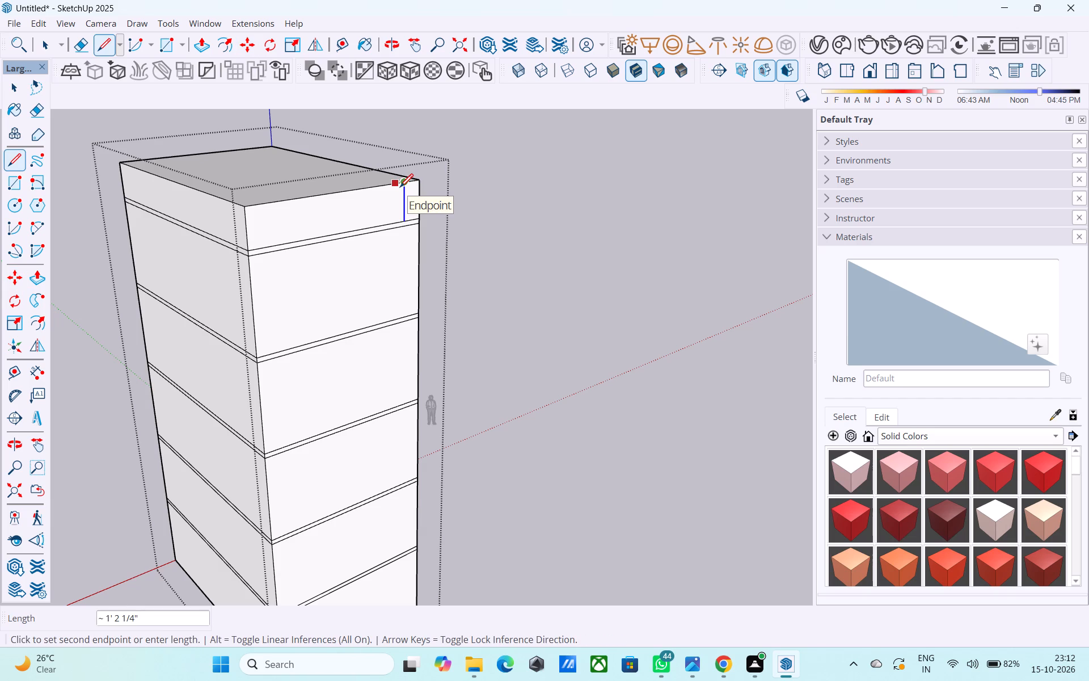
{"action": "key", "text": "l"}
{"action": "left_click", "coordinate": [400, 188]}
{"action": "scroll", "coordinate": [400, 262], "scroll_direction": "down", "scroll_amount": 4}
{"action": "middle_click_drag", "start_coordinate": [412, 334], "coordinate": [394, 179], "text": "shift"}
{"action": "scroll", "coordinate": [390, 380], "scroll_direction": "up", "scroll_amount": 2}
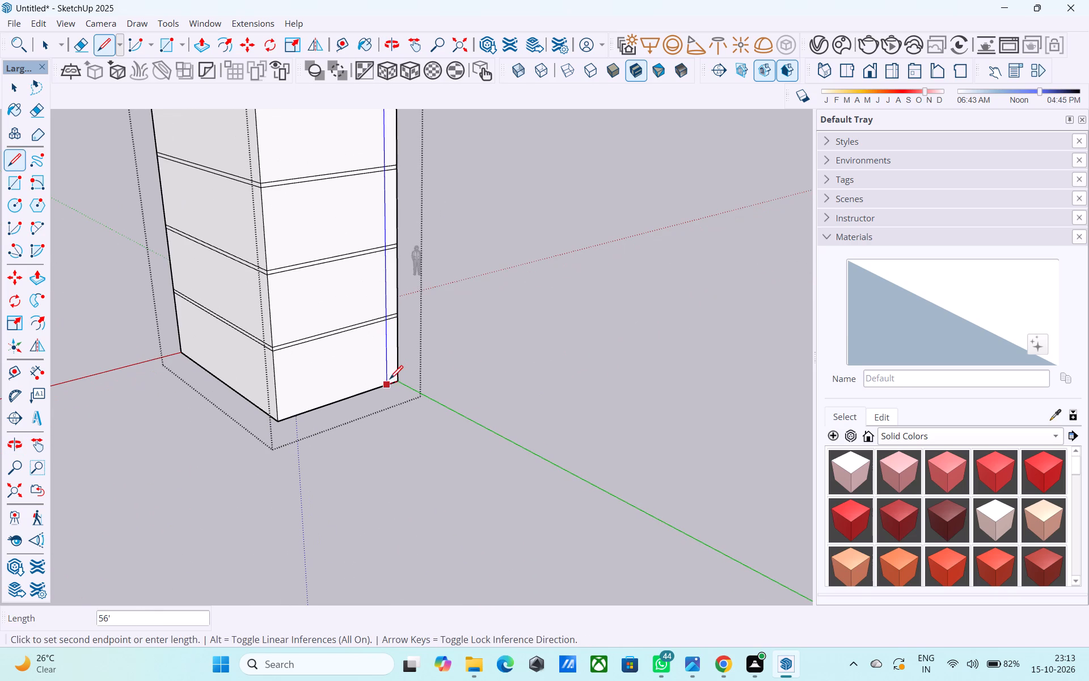
{"action": "left_click", "coordinate": [388, 386]}
Draw two consecutive 6" segments along the narrow face's top edge, running inward from the vertical line's upper end.
{"action": "middle_click_drag", "start_coordinate": [387, 385], "coordinate": [392, 406], "text": "shift"}
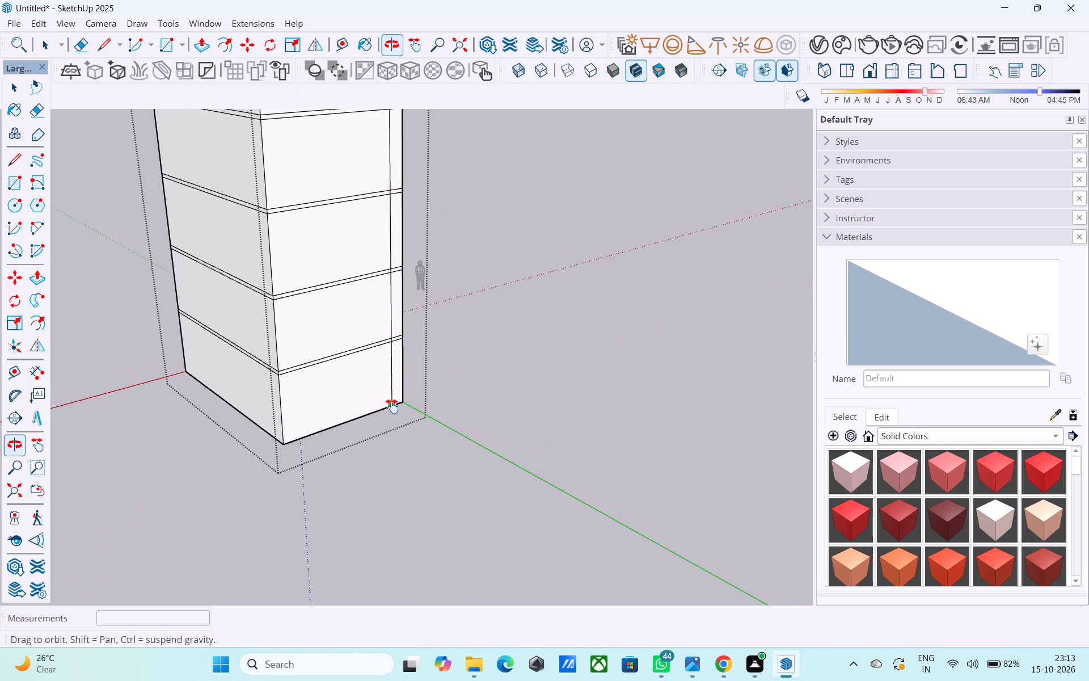
{"action": "middle_click_drag", "start_coordinate": [392, 406], "coordinate": [417, 506], "text": "shift"}
{"action": "middle_click_drag", "start_coordinate": [379, 254], "coordinate": [394, 427]}
{"action": "scroll", "coordinate": [434, 283], "scroll_direction": "up", "scroll_amount": 3}
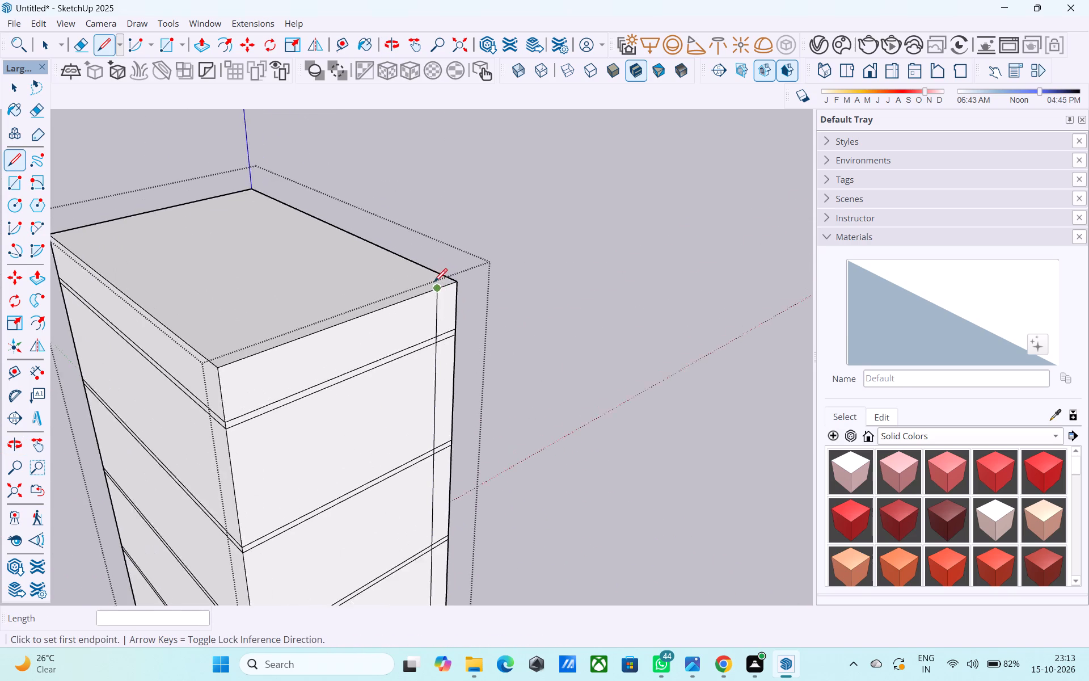
{"action": "scroll", "coordinate": [434, 283], "scroll_direction": "up", "scroll_amount": 2}
{"action": "left_click", "coordinate": [435, 287]}
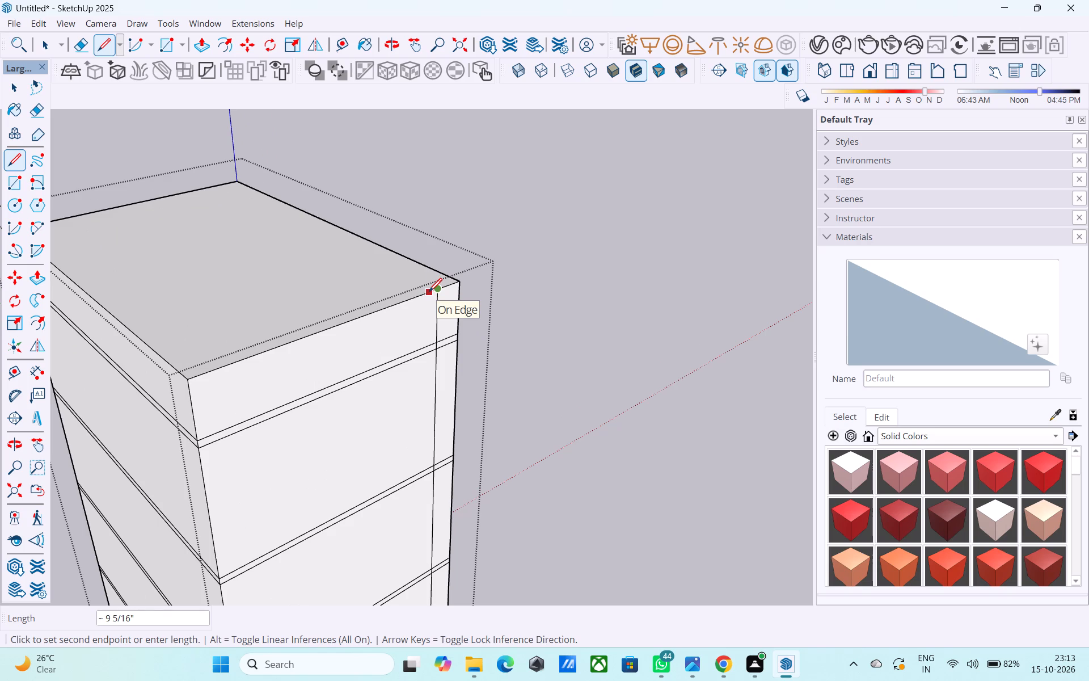
{"action": "type", "text": "6\"'"}
{"action": "key", "text": "Return"}
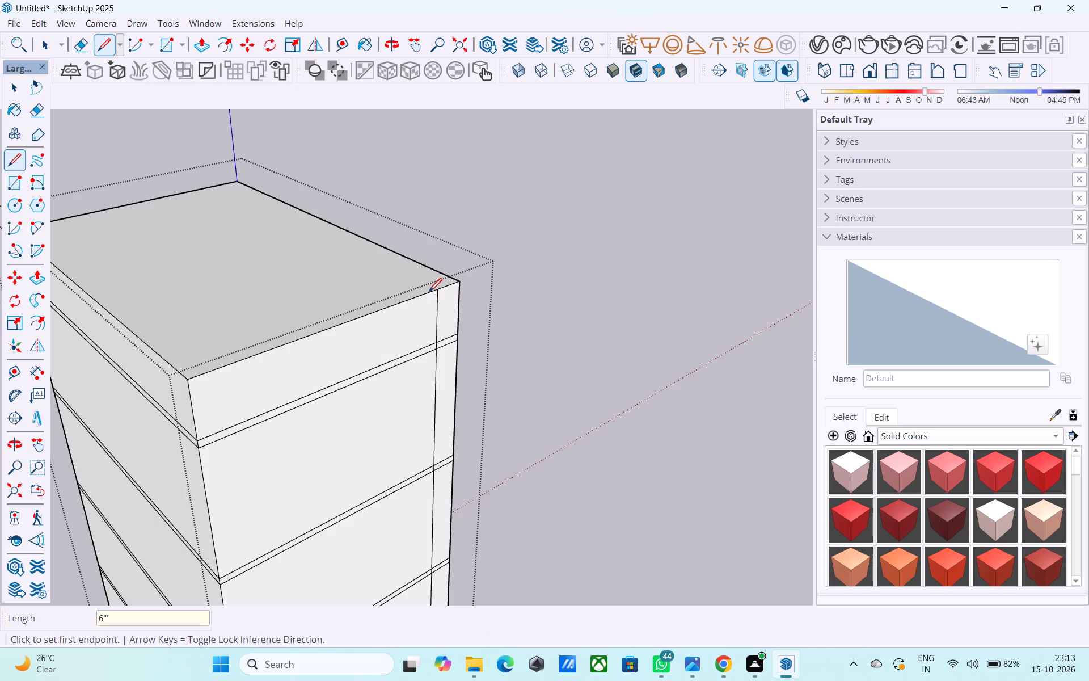
{"action": "key", "text": "BackSpace"}
{"action": "key", "text": "BackSpace"}
{"action": "type", "text": "6\""}
{"action": "key", "text": "Return"}
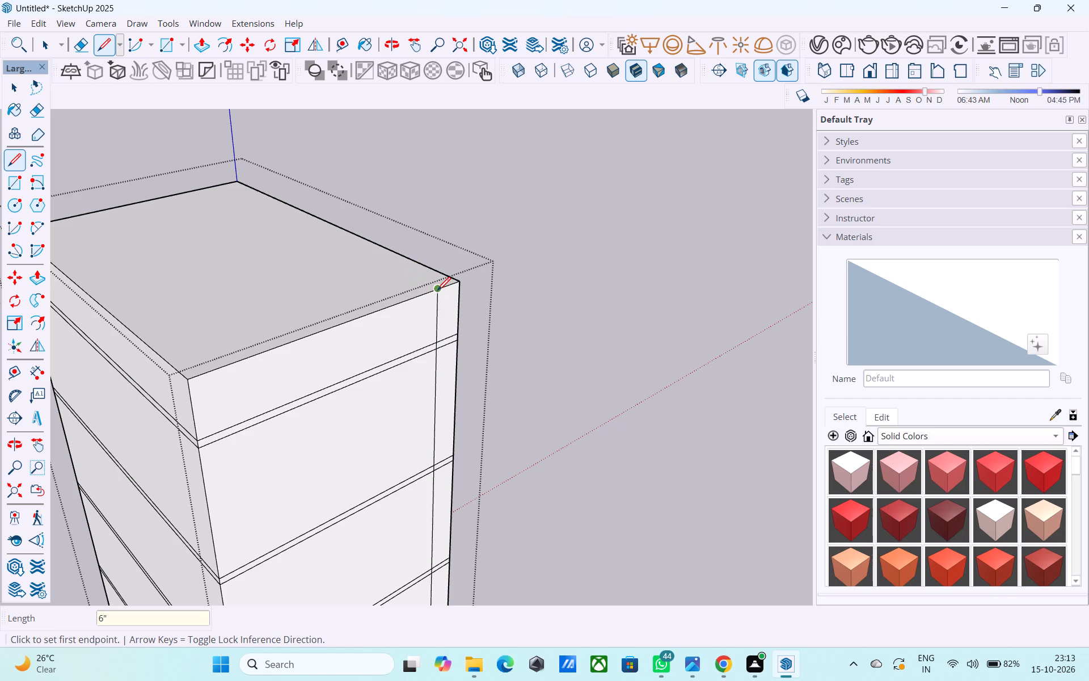
{"action": "left_click", "coordinate": [432, 292]}
{"action": "scroll", "coordinate": [432, 292], "scroll_direction": "down", "scroll_amount": 12}
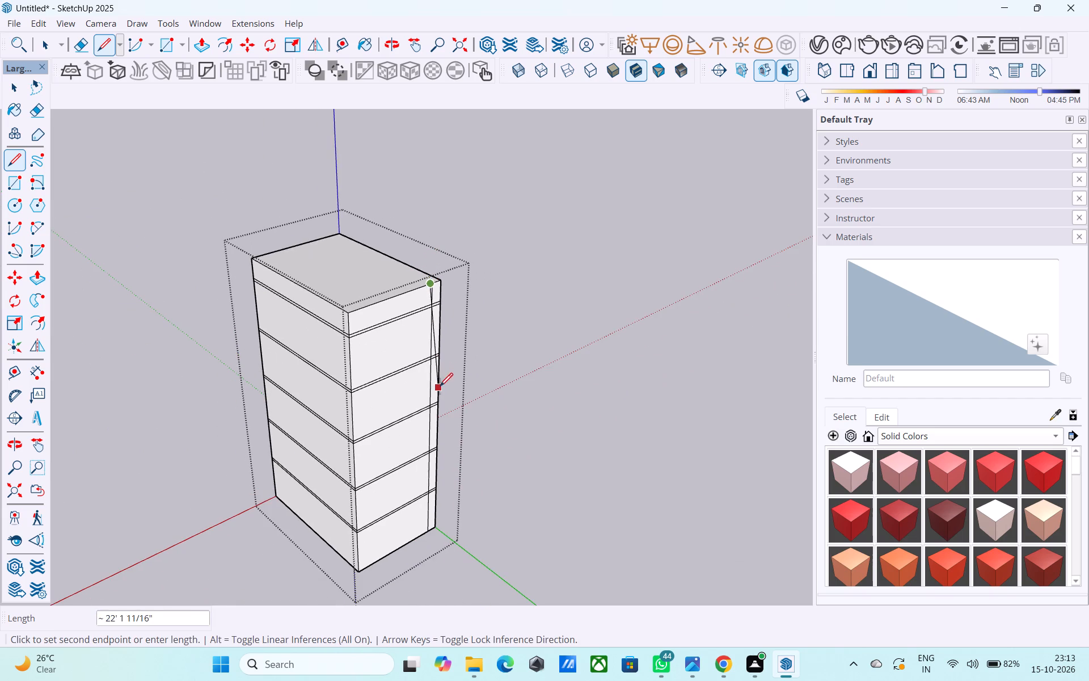
{"action": "scroll", "coordinate": [426, 295], "scroll_direction": "up", "scroll_amount": 17}
{"action": "left_click", "coordinate": [440, 249]}
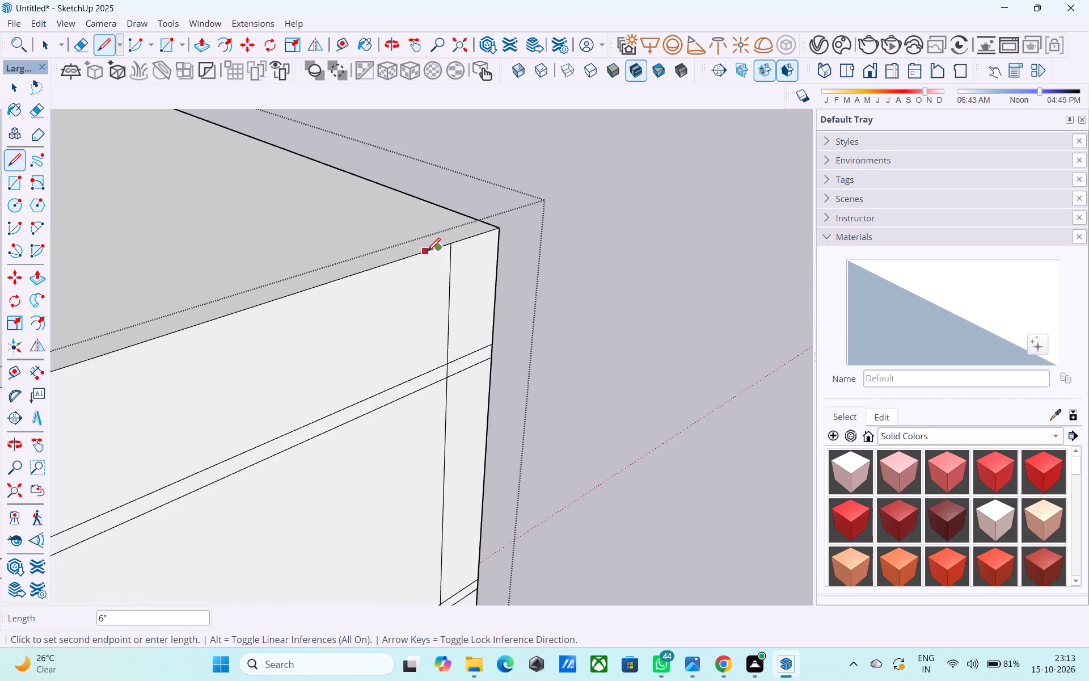
{"action": "left_click", "coordinate": [427, 253]}
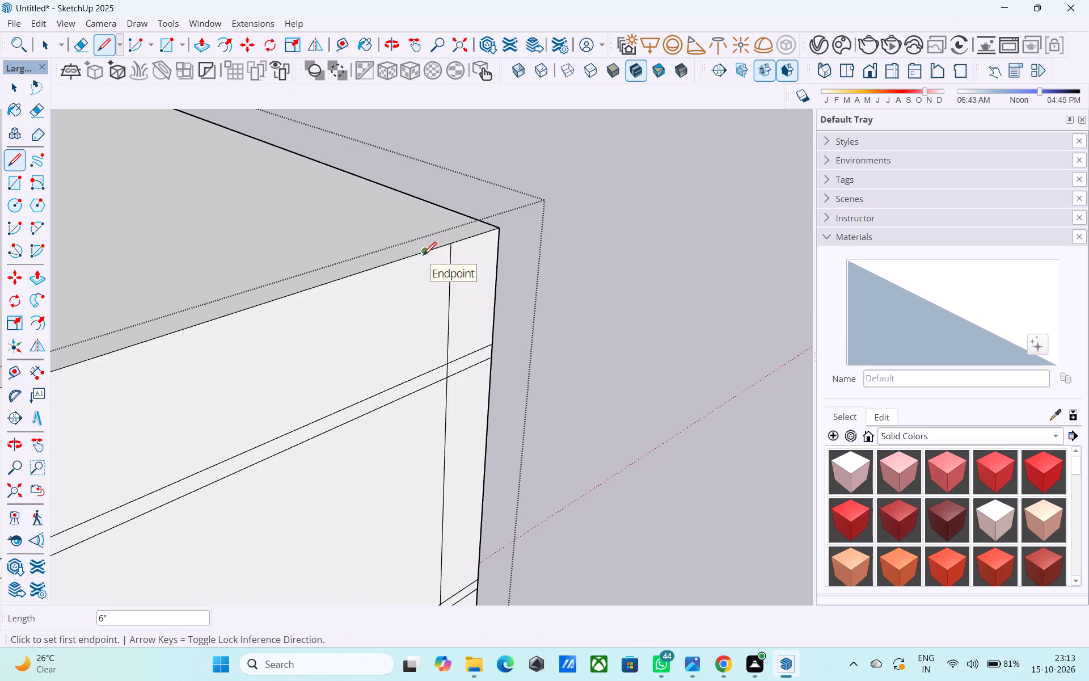
Draw a second 56' vertical line from the inner end of the 6" segments down to the base.
{"action": "left_click", "coordinate": [423, 257]}
{"action": "scroll", "coordinate": [448, 313], "scroll_direction": "down", "scroll_amount": 15}
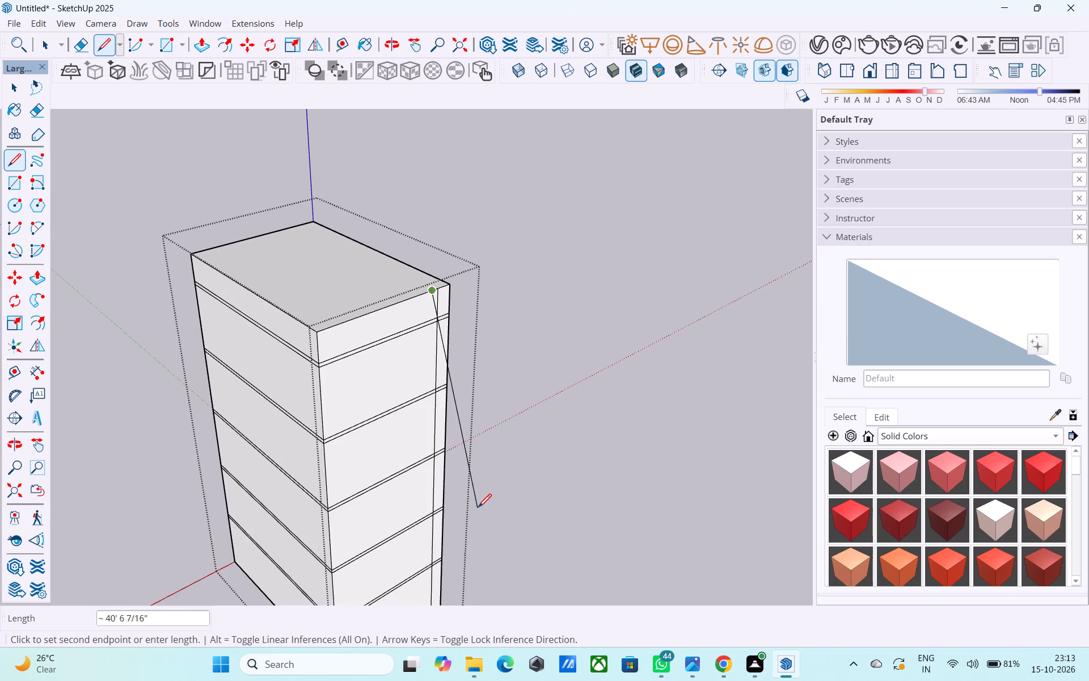
{"action": "middle_click_drag", "start_coordinate": [478, 508], "coordinate": [505, 323]}
{"action": "scroll", "coordinate": [461, 453], "scroll_direction": "up", "scroll_amount": 10}
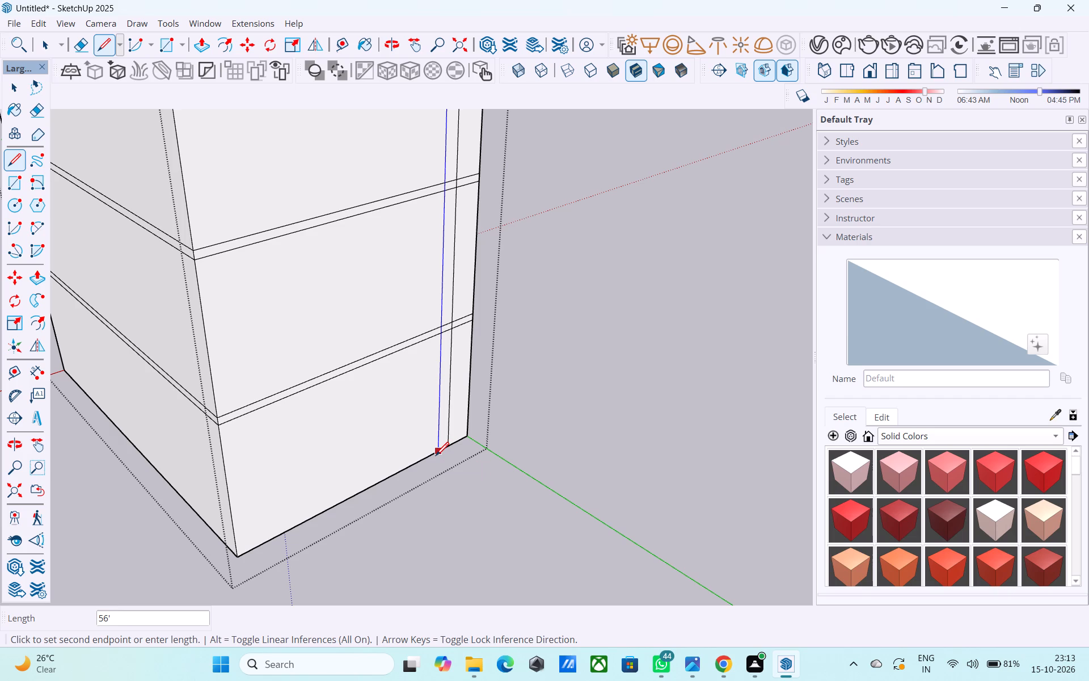
{"action": "left_click", "coordinate": [436, 457]}
Erase the slab band line pieces lying between the two vertical lines at all five bands on the narrow side face.
{"action": "key", "text": "e"}
{"action": "middle_click_drag", "start_coordinate": [454, 369], "coordinate": [342, 382]}
{"action": "middle_click_drag", "start_coordinate": [305, 365], "coordinate": [324, 383], "text": "shift"}
{"action": "scroll", "coordinate": [298, 364], "scroll_direction": "up", "scroll_amount": 7}
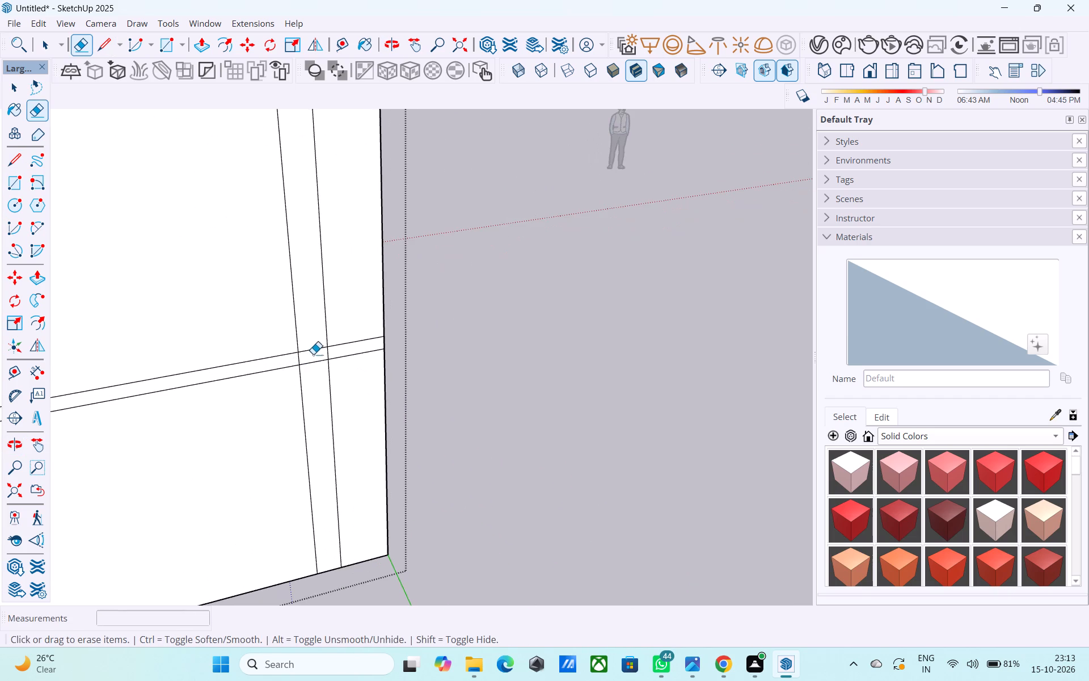
{"action": "left_click_drag", "start_coordinate": [314, 344], "coordinate": [316, 385]}
{"action": "scroll", "coordinate": [317, 388], "scroll_direction": "down", "scroll_amount": 4}
{"action": "middle_click_drag", "start_coordinate": [317, 388], "coordinate": [358, 616], "text": "shift"}
{"action": "left_click_drag", "start_coordinate": [351, 429], "coordinate": [348, 473]}
{"action": "middle_click_drag", "start_coordinate": [351, 405], "coordinate": [386, 611], "text": "shift"}
{"action": "left_click_drag", "start_coordinate": [373, 431], "coordinate": [374, 481]}
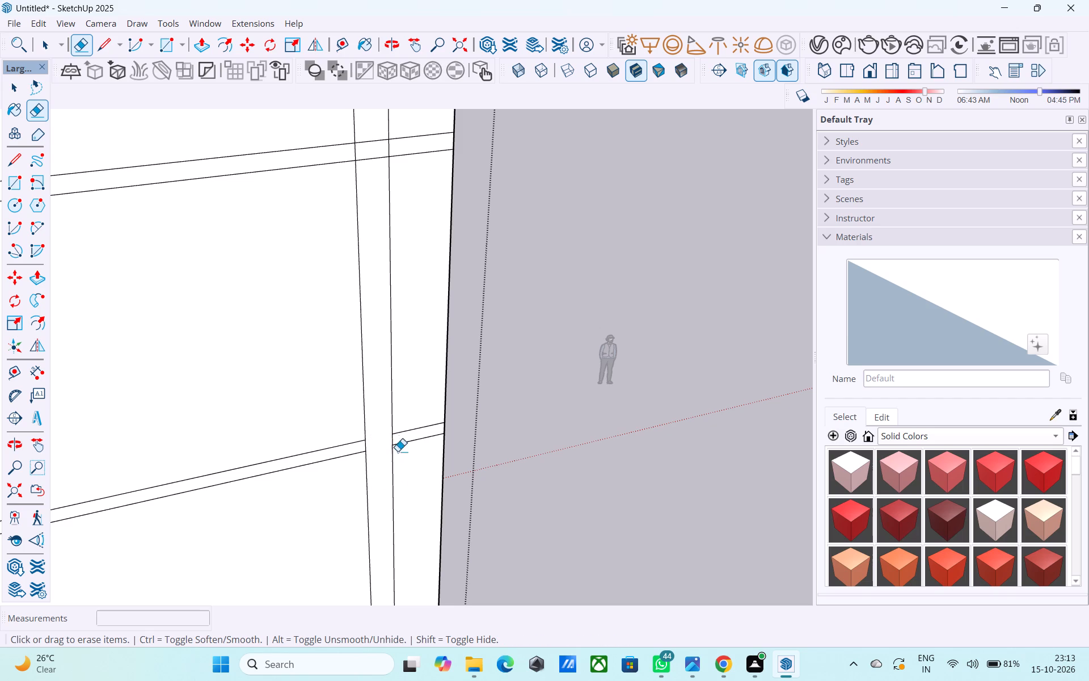
{"action": "middle_click_drag", "start_coordinate": [400, 438], "coordinate": [413, 637], "text": "shift"}
{"action": "left_click_drag", "start_coordinate": [394, 386], "coordinate": [392, 448]}
{"action": "scroll", "coordinate": [385, 410], "scroll_direction": "down", "scroll_amount": 4}
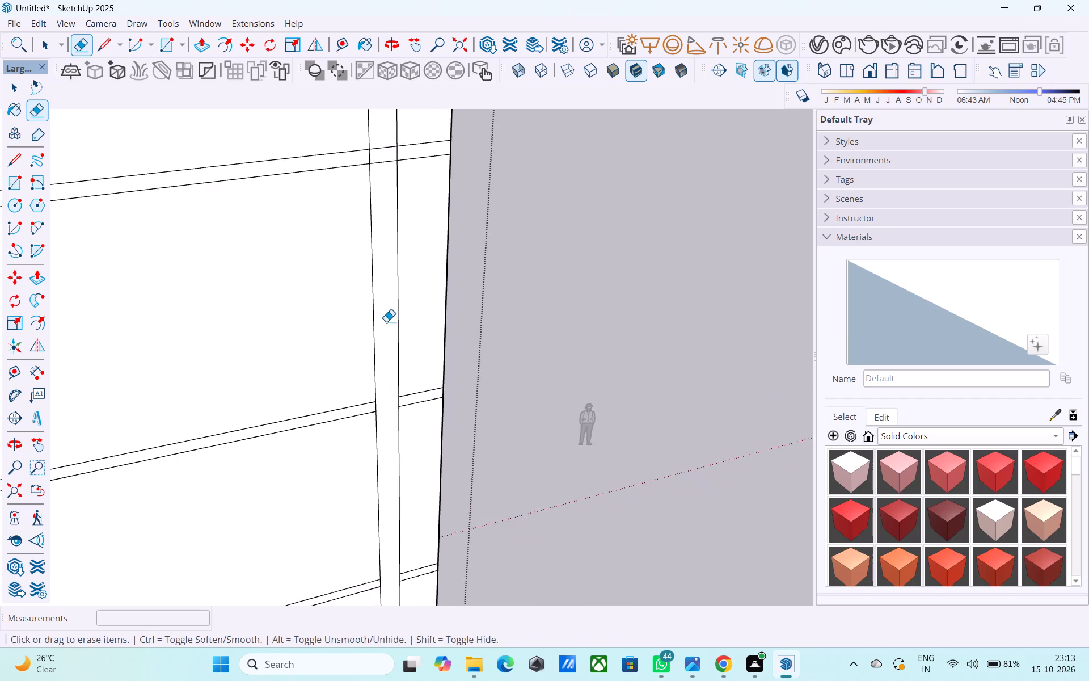
{"action": "scroll", "coordinate": [385, 320], "scroll_direction": "down", "scroll_amount": 3}
{"action": "middle_click_drag", "start_coordinate": [384, 321], "coordinate": [382, 459]}
{"action": "left_click_drag", "start_coordinate": [385, 330], "coordinate": [389, 350]}
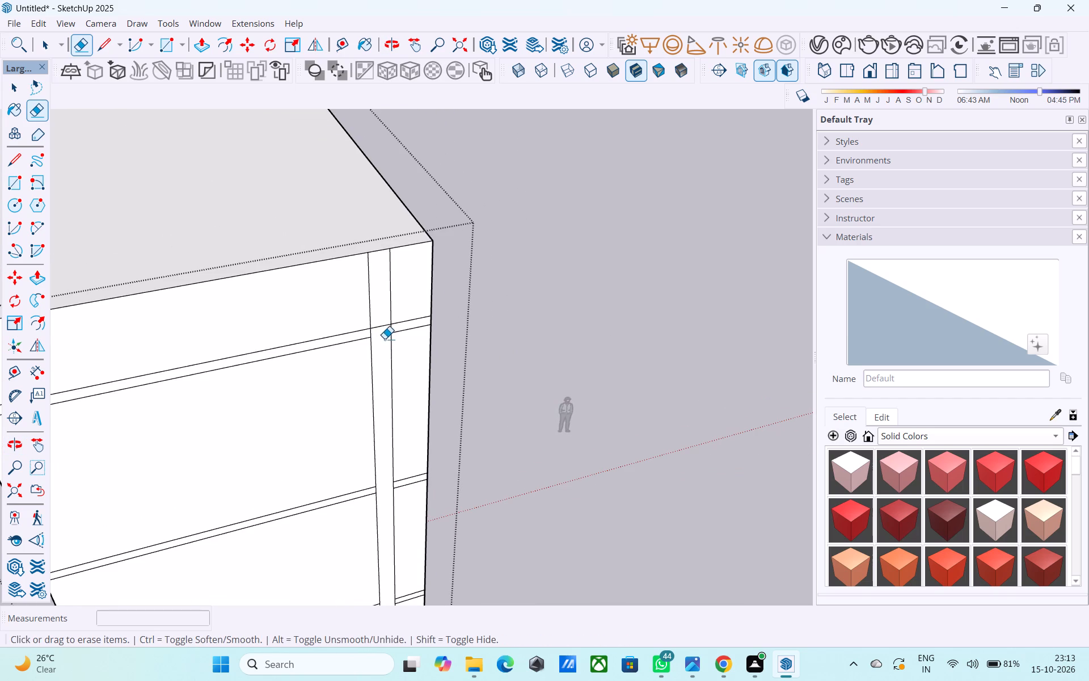
{"action": "left_click_drag", "start_coordinate": [380, 325], "coordinate": [382, 336]}
{"action": "scroll", "coordinate": [392, 348], "scroll_direction": "down", "scroll_amount": 11}
{"action": "middle_click_drag", "start_coordinate": [361, 406], "coordinate": [497, 362]}
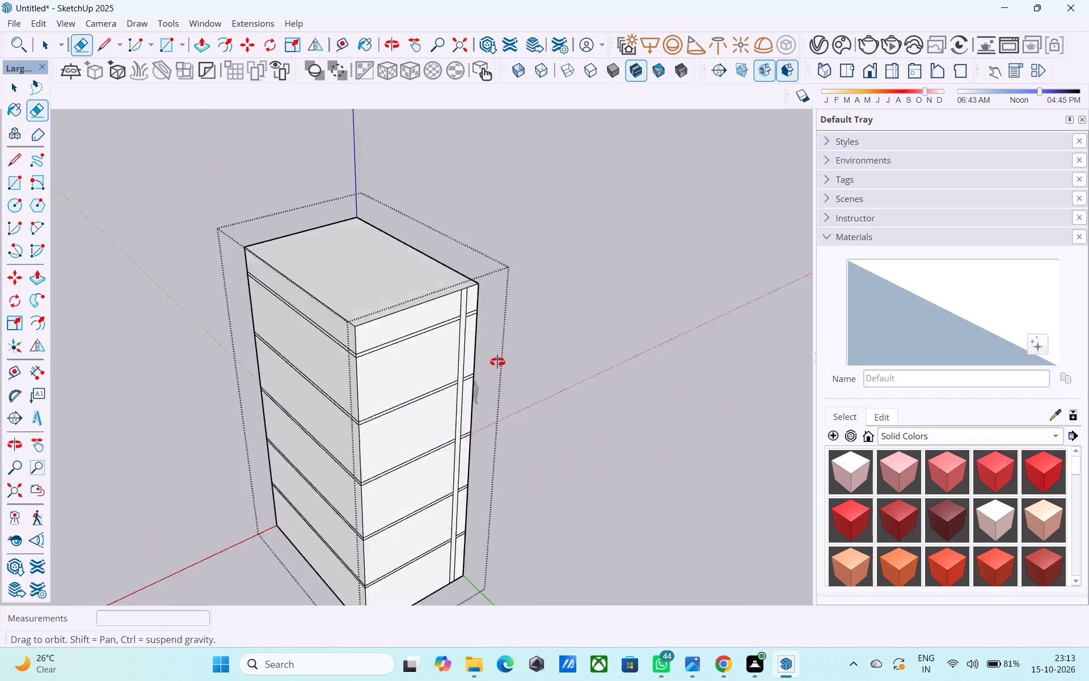
{"action": "middle_click_drag", "start_coordinate": [497, 362], "coordinate": [391, 300]}
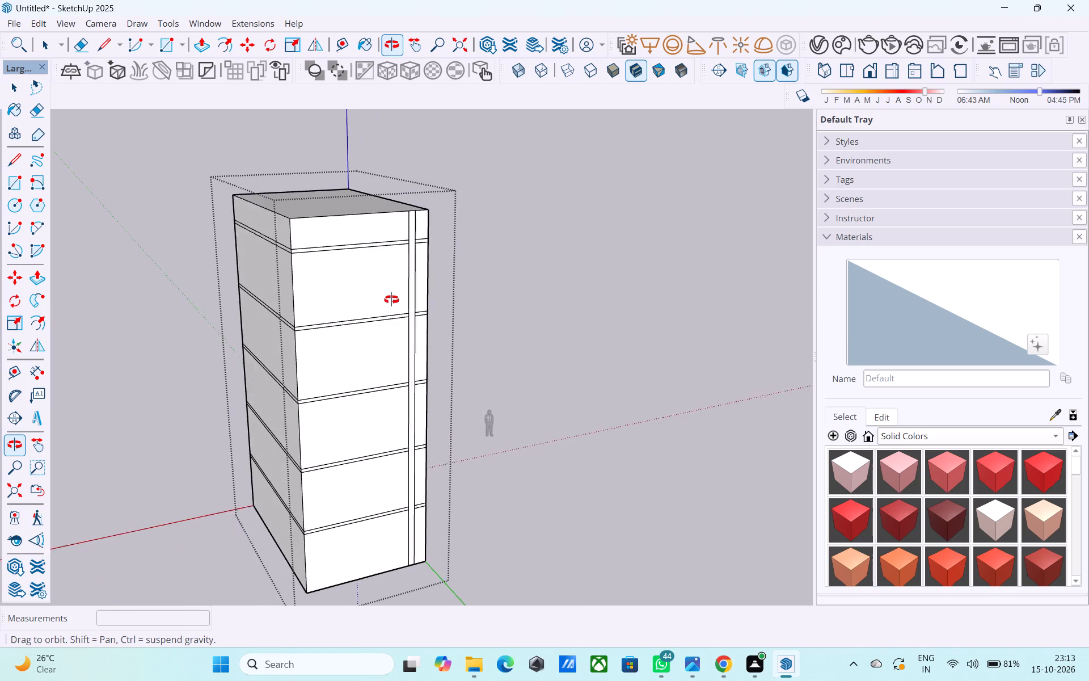
Place a vertical guide on the narrow side face 4' in from the corner edge opposite the vertical strip.
{"action": "middle_click_drag", "start_coordinate": [391, 300], "coordinate": [660, 307]}
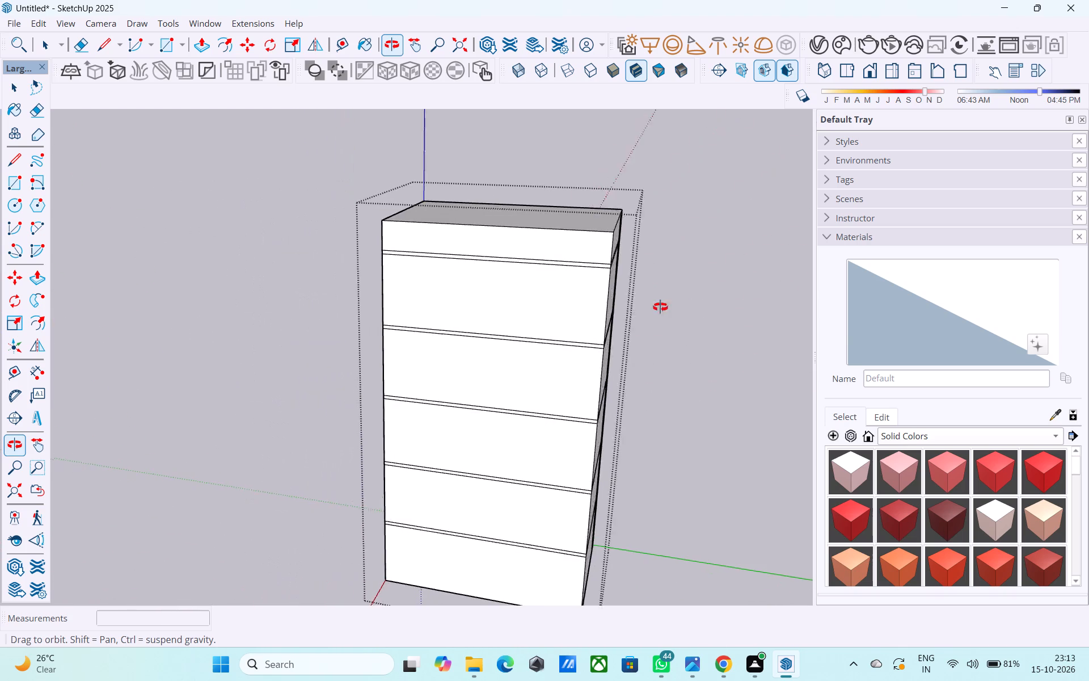
{"action": "middle_click_drag", "start_coordinate": [660, 307], "coordinate": [445, 310]}
{"action": "middle_click_drag", "start_coordinate": [316, 313], "coordinate": [526, 327], "text": "shift"}
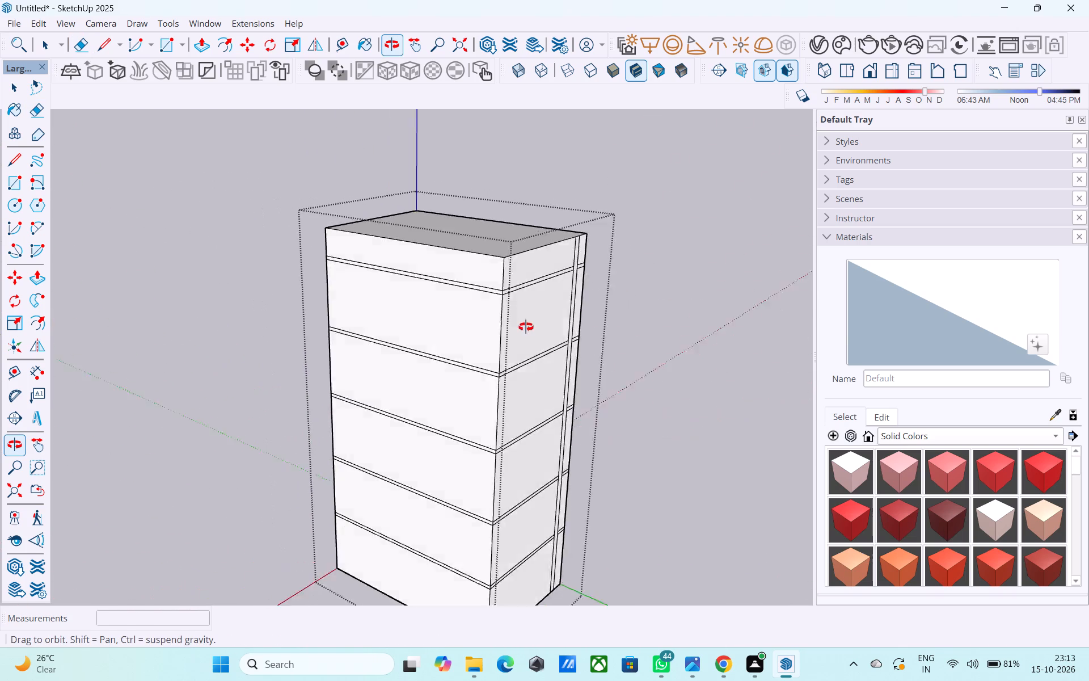
{"action": "middle_click_drag", "start_coordinate": [526, 327], "coordinate": [428, 382], "text": "shift"}
{"action": "middle_click", "coordinate": [389, 389]}
{"action": "scroll", "coordinate": [389, 389], "scroll_direction": "up", "scroll_amount": 8}
{"action": "key", "text": "space"}
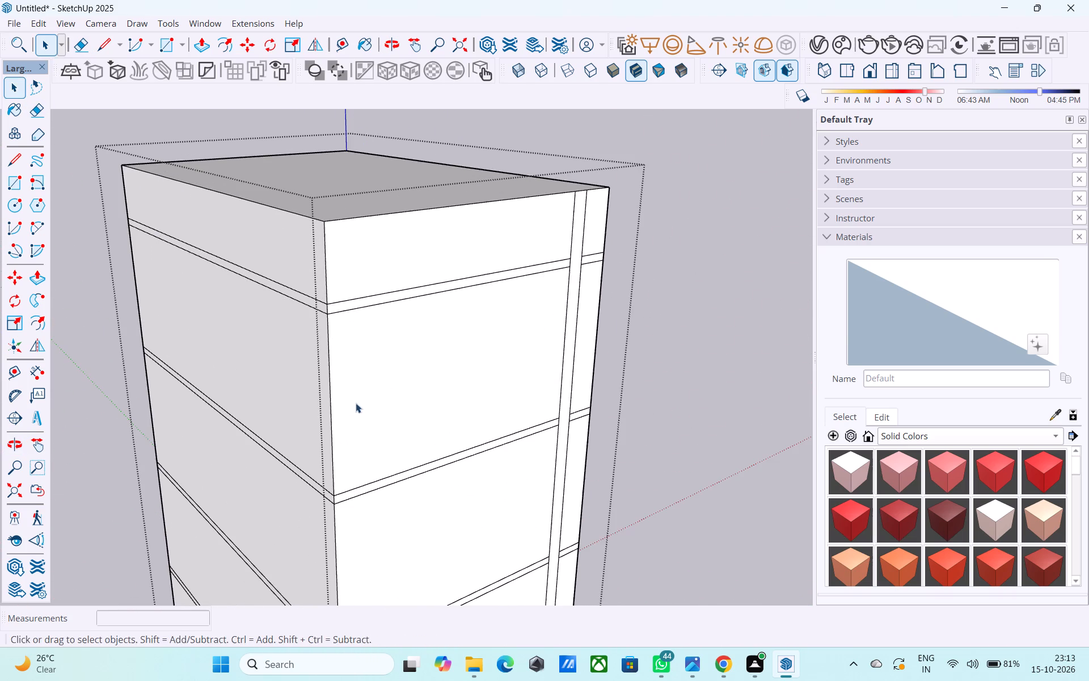
{"action": "key", "text": "t"}
{"action": "left_click", "coordinate": [331, 401]}
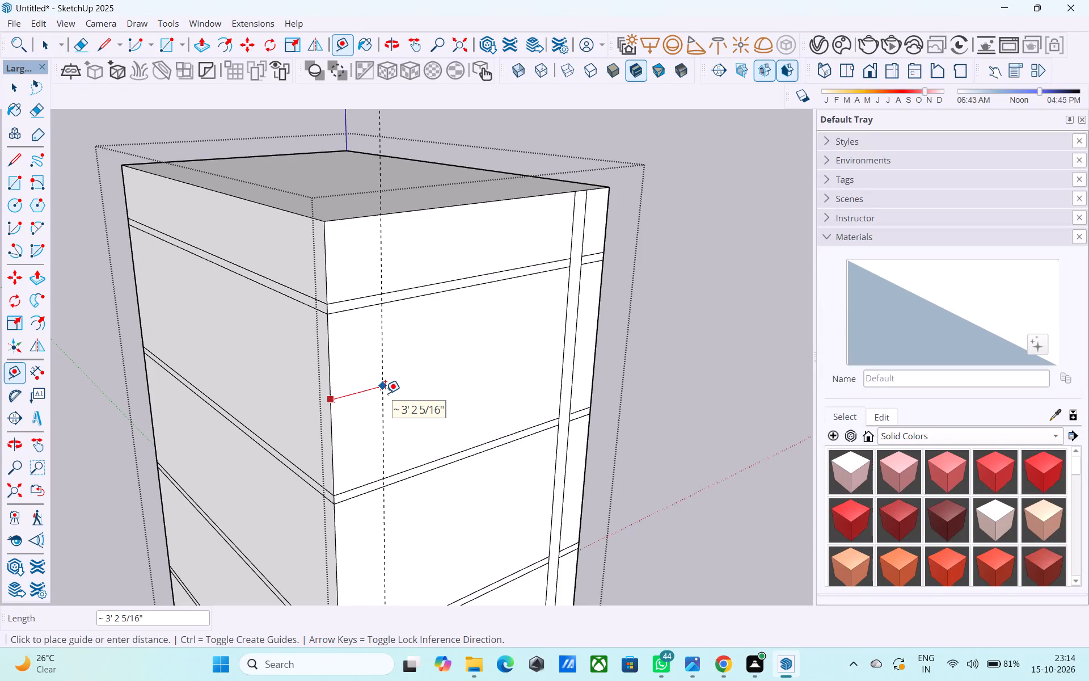
{"action": "type", "text": "4'"}
{"action": "key", "text": "Return"}
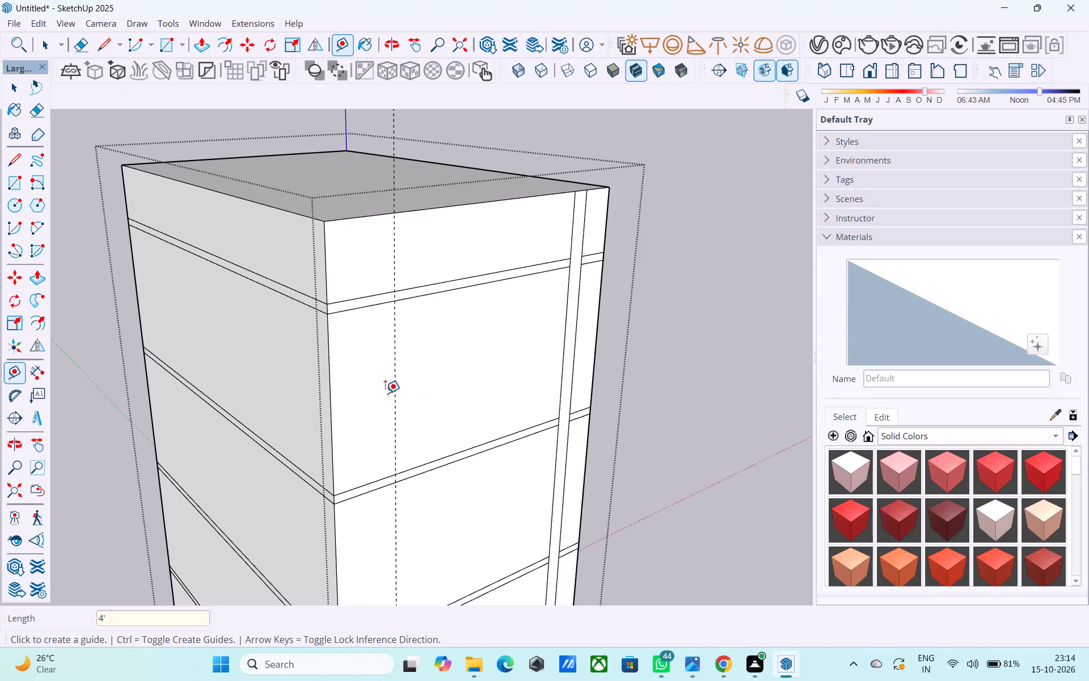
Draw a 12' line along the adjoining wide face's top edge, starting from the corner farthest from the guide.
{"action": "key", "text": "space"}
{"action": "left_click", "coordinate": [310, 386]}
{"action": "middle_click_drag", "start_coordinate": [311, 387], "coordinate": [335, 387]}
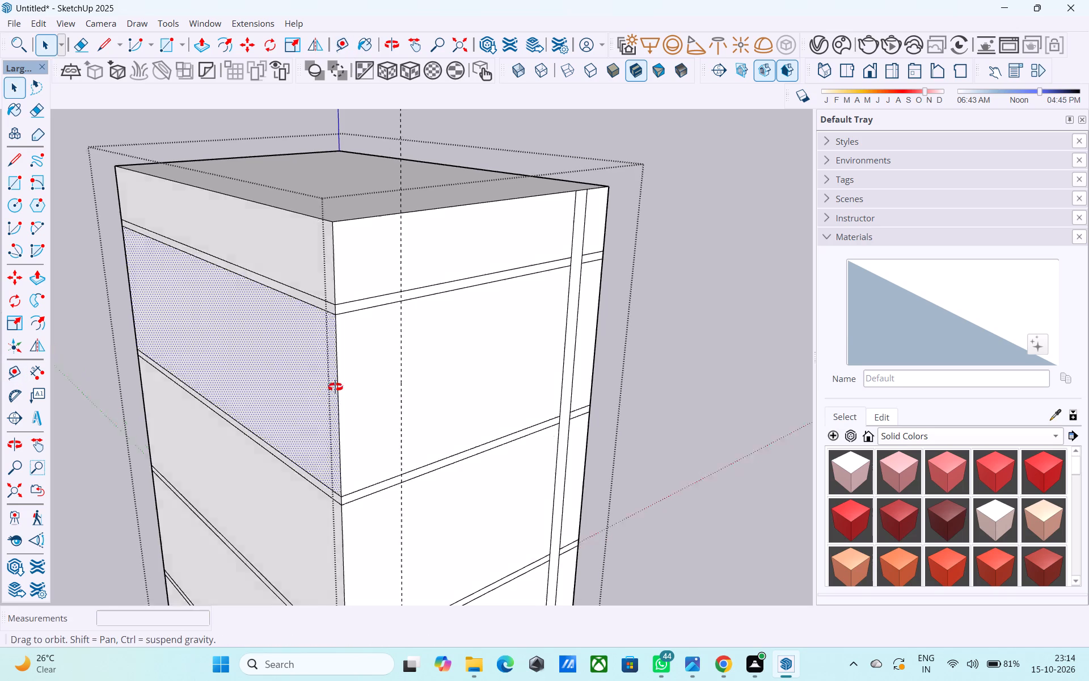
{"action": "middle_click_drag", "start_coordinate": [335, 387], "coordinate": [552, 365]}
{"action": "middle_click_drag", "start_coordinate": [524, 375], "coordinate": [546, 375], "text": "shift"}
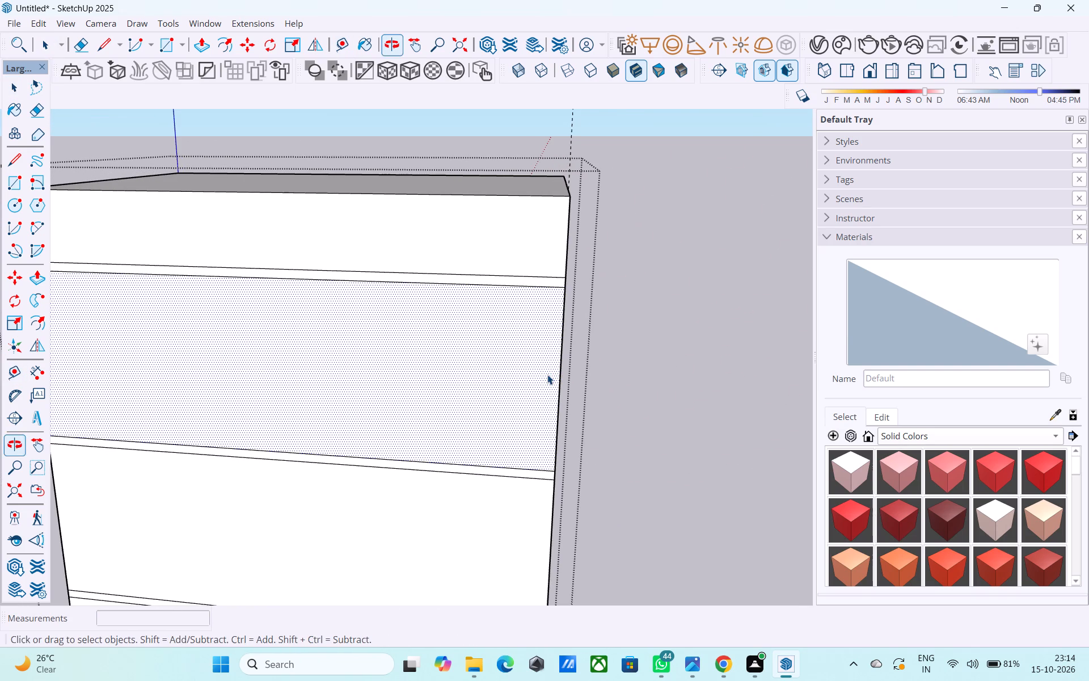
{"action": "middle_click_drag", "start_coordinate": [549, 378], "coordinate": [563, 378]}
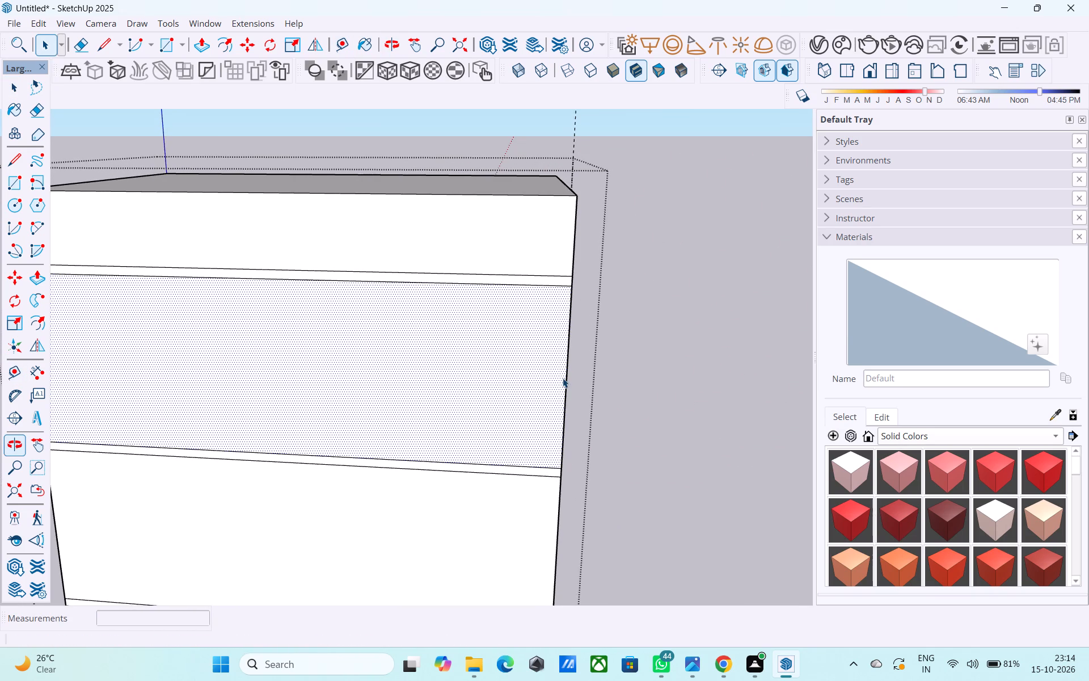
{"action": "scroll", "coordinate": [563, 378], "scroll_direction": "down", "scroll_amount": 5}
{"action": "key", "text": "l"}
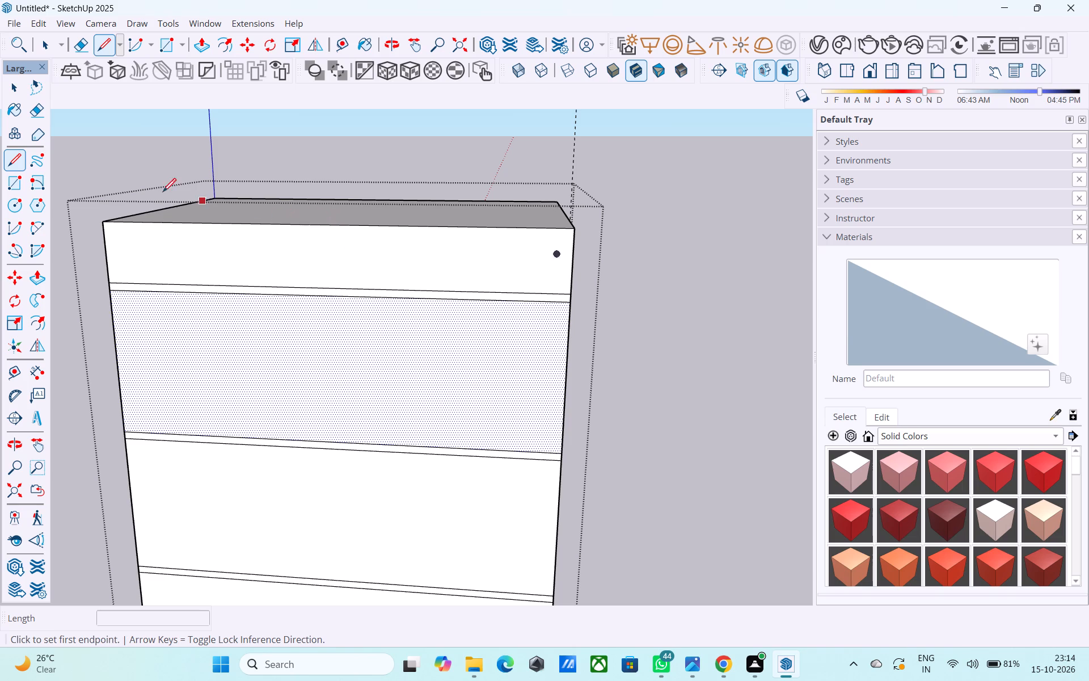
{"action": "left_click", "coordinate": [109, 221]}
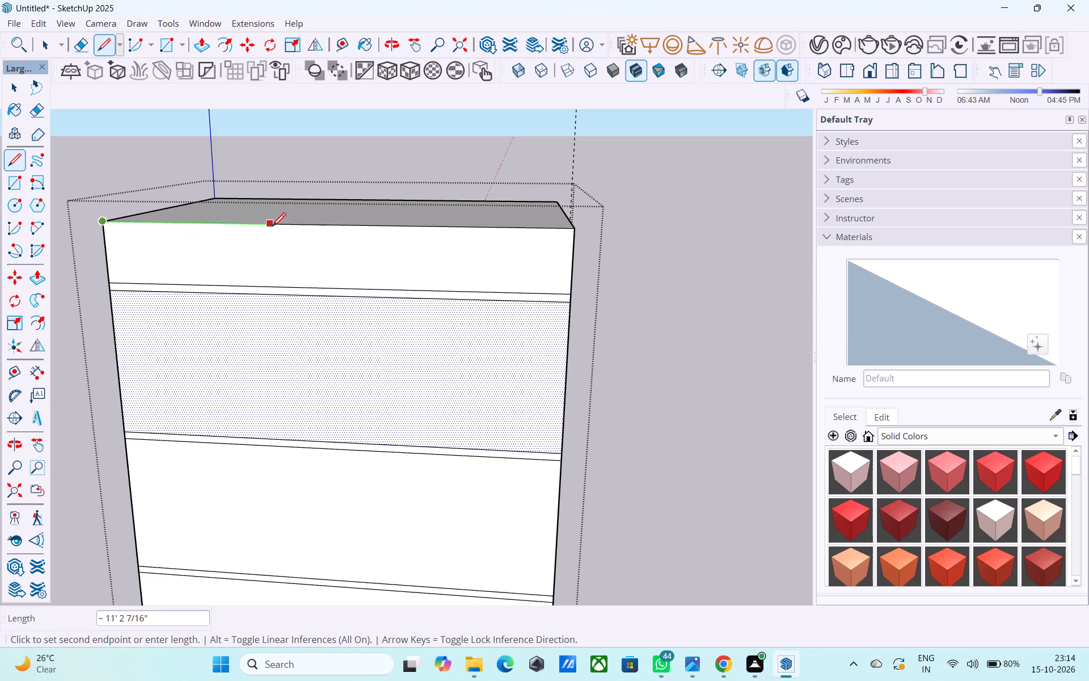
{"action": "type", "text": "12'"}
{"action": "key", "text": "Return"}
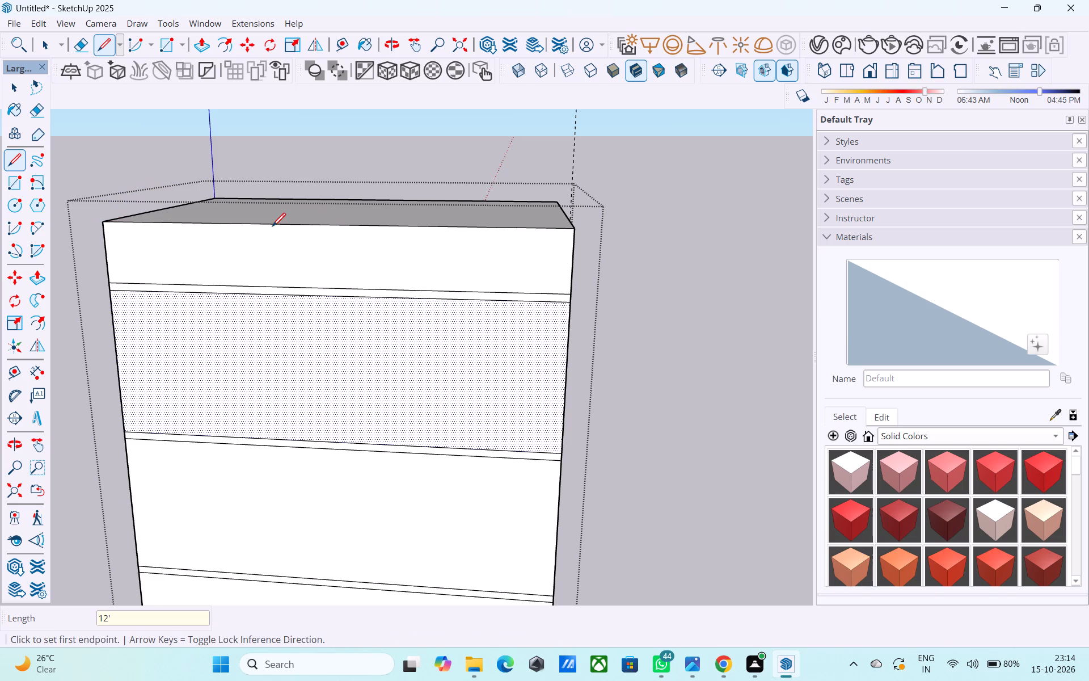
Draw a 56' vertical line down the wide face from the 12' line's end to the base.
{"action": "left_click", "coordinate": [287, 225]}
{"action": "scroll", "coordinate": [286, 225], "scroll_direction": "down", "scroll_amount": 10}
{"action": "scroll", "coordinate": [281, 310], "scroll_direction": "down", "scroll_amount": 2}
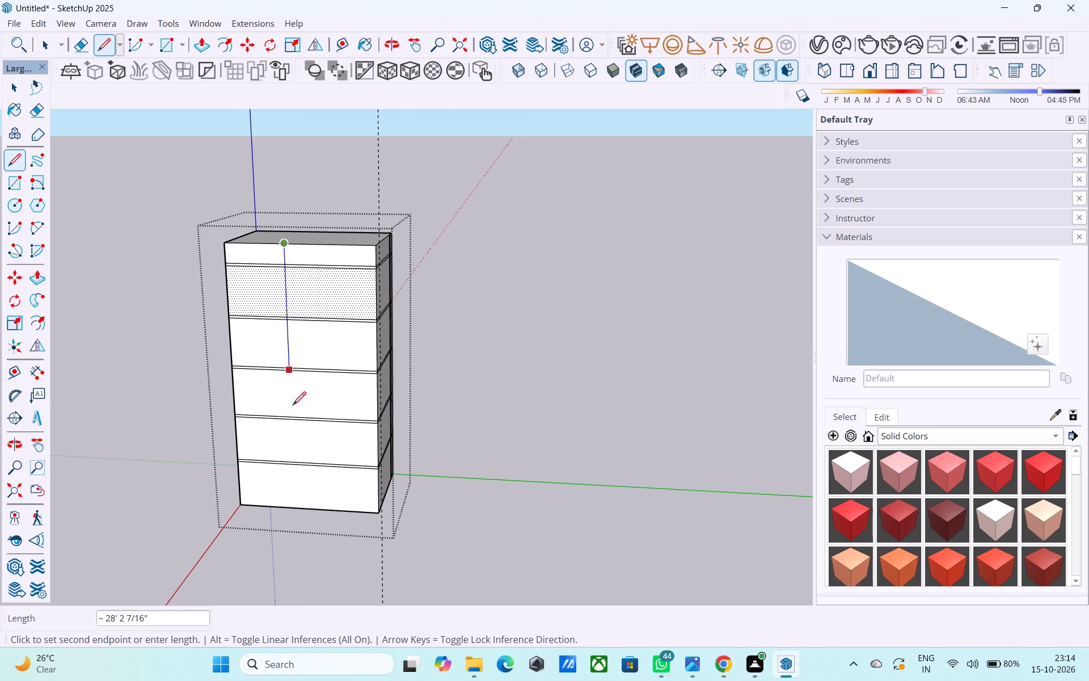
{"action": "left_click", "coordinate": [294, 509]}
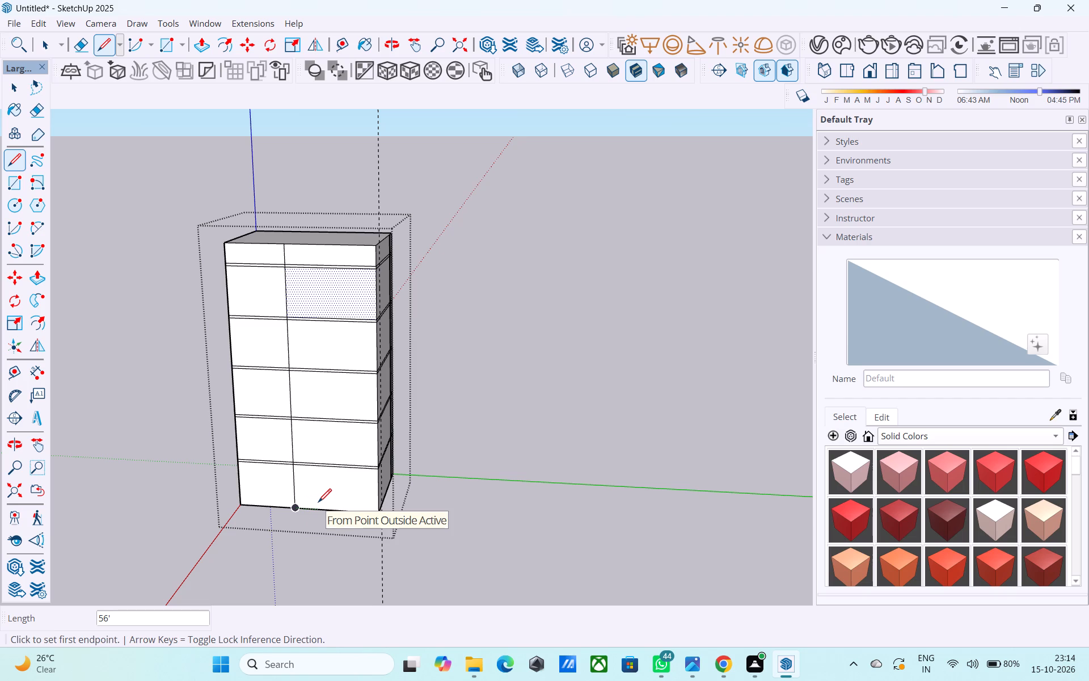
Copy the topmost piece of the wide face's vertical line 6" toward the corner nearest the guide.
{"action": "middle_click_drag", "start_coordinate": [331, 497], "coordinate": [399, 488]}
{"action": "scroll", "coordinate": [358, 388], "scroll_direction": "up", "scroll_amount": 2}
{"action": "middle_click_drag", "start_coordinate": [357, 388], "coordinate": [368, 453], "text": "shift"}
{"action": "key", "text": "e"}
{"action": "scroll", "coordinate": [336, 285], "scroll_direction": "up", "scroll_amount": 3}
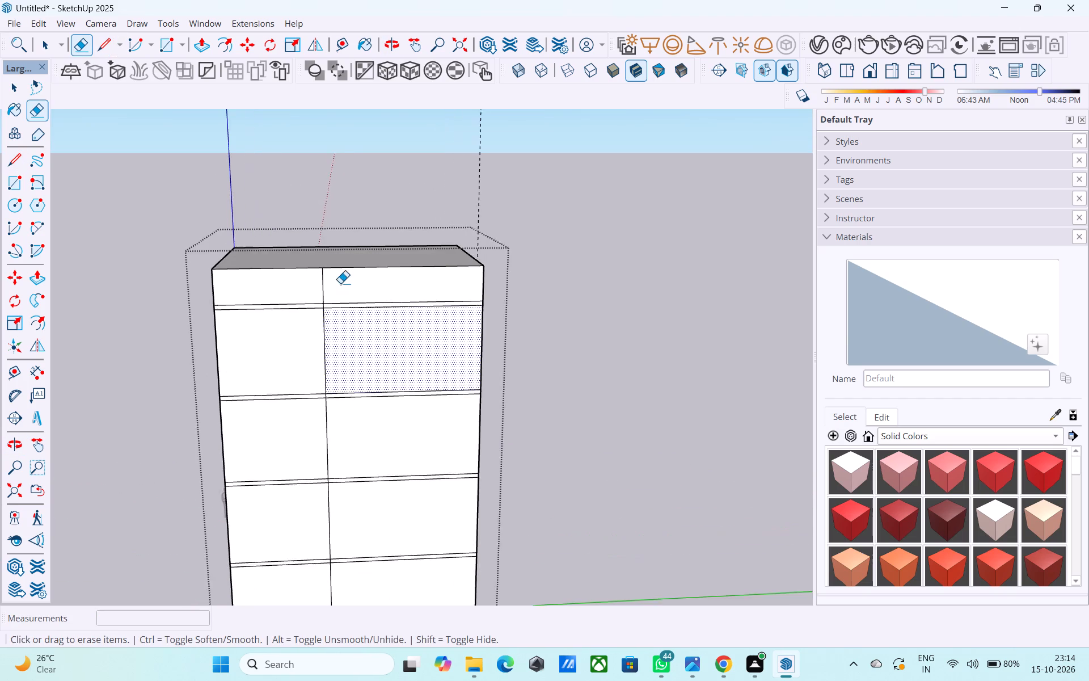
{"action": "scroll", "coordinate": [340, 283], "scroll_direction": "up", "scroll_amount": 3}
{"action": "key", "text": "space"}
{"action": "left_click", "coordinate": [320, 283]}
{"action": "key", "text": "m"}
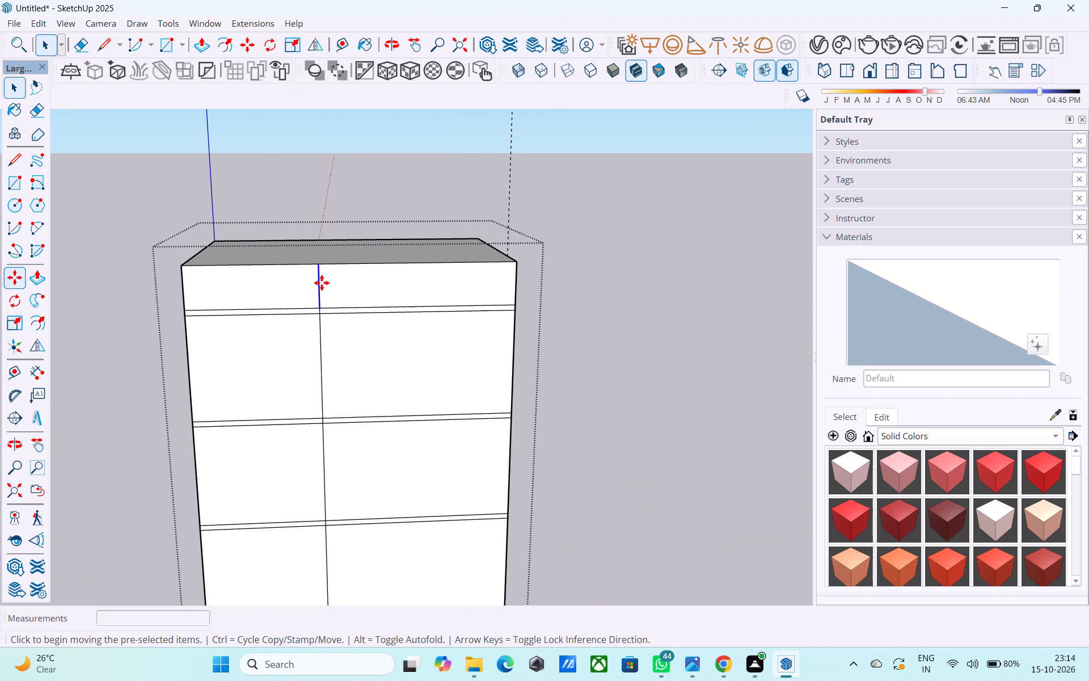
{"action": "left_click", "coordinate": [313, 268]}
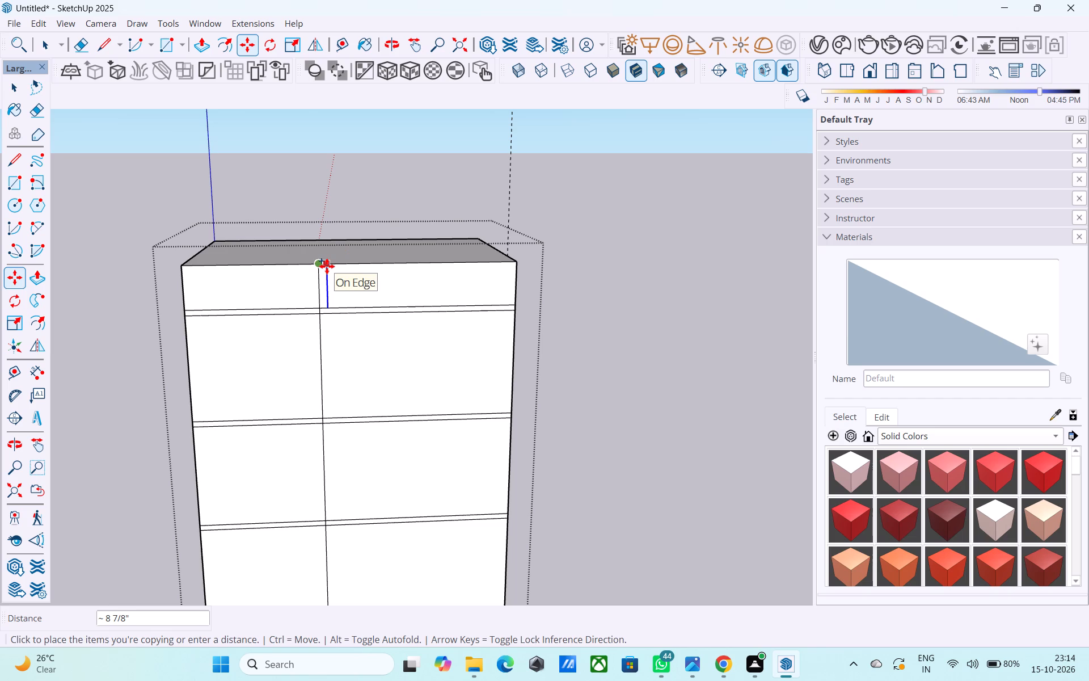
{"action": "type", "text": "6\""}
{"action": "key", "text": "Return"}
Draw a 52' vertical line from the copied piece's lower end down to the wide face's base edge.
{"action": "key", "text": "space"}
{"action": "key", "text": "l"}
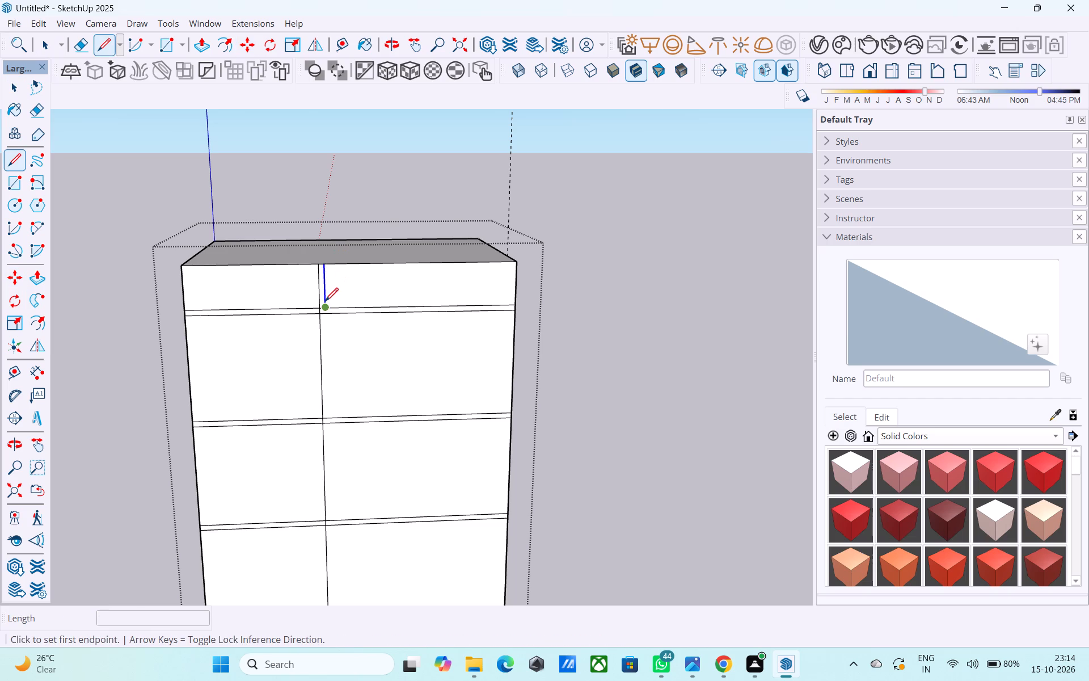
{"action": "left_click", "coordinate": [325, 302]}
{"action": "scroll", "coordinate": [325, 303], "scroll_direction": "down", "scroll_amount": 12}
{"action": "scroll", "coordinate": [335, 464], "scroll_direction": "up", "scroll_amount": 6}
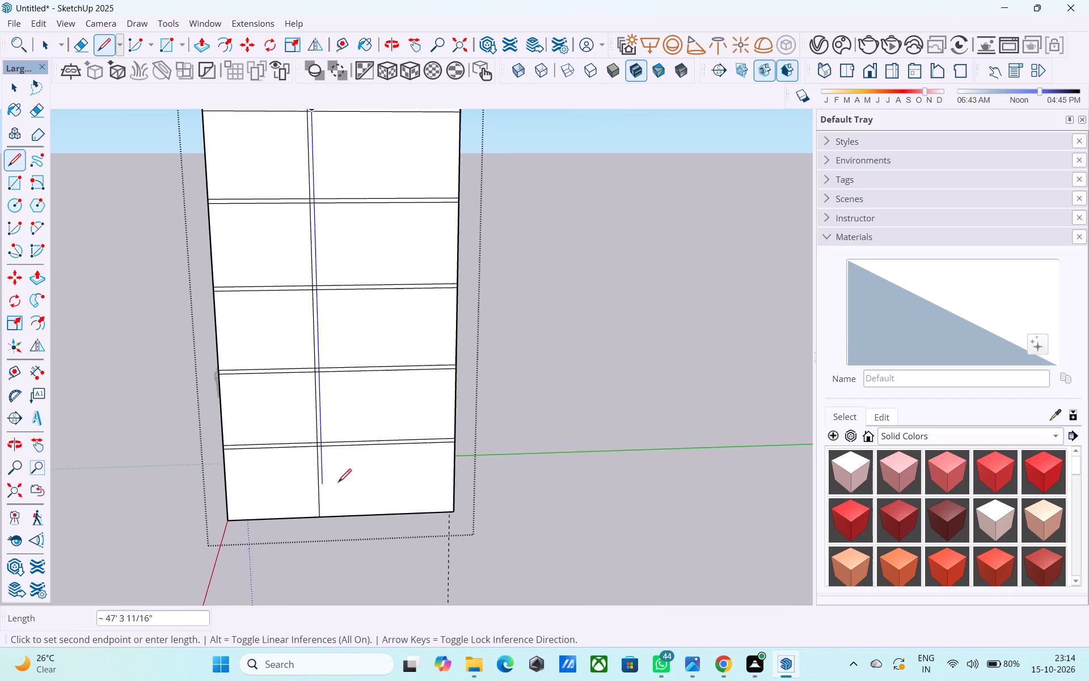
{"action": "scroll", "coordinate": [338, 484], "scroll_direction": "up", "scroll_amount": 12}
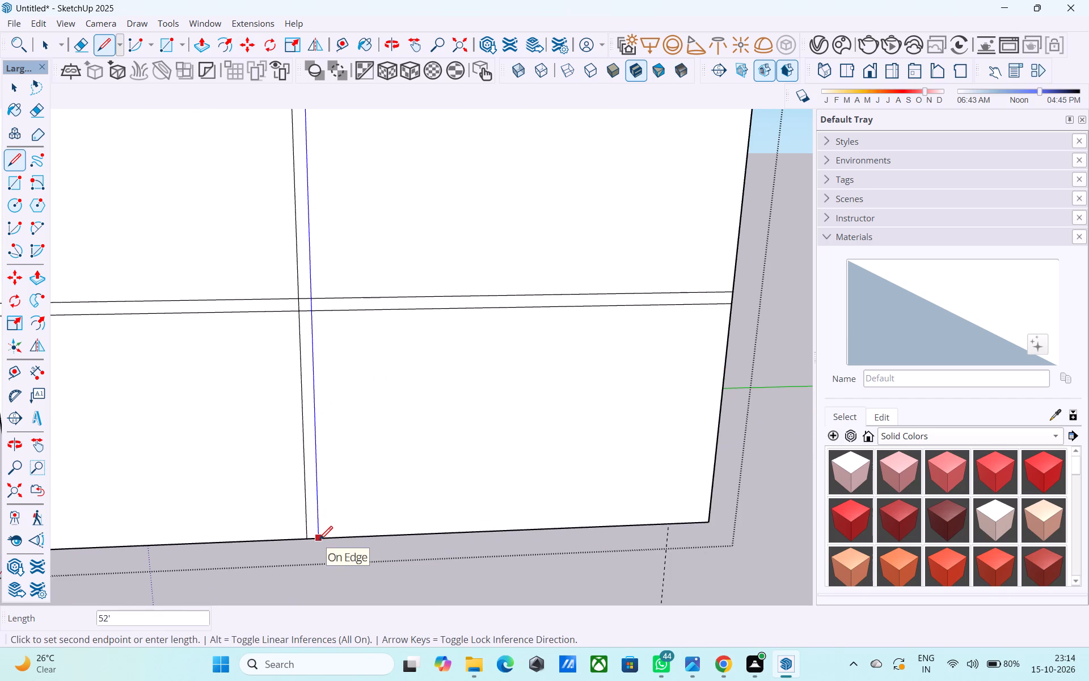
{"action": "left_click", "coordinate": [319, 541]}
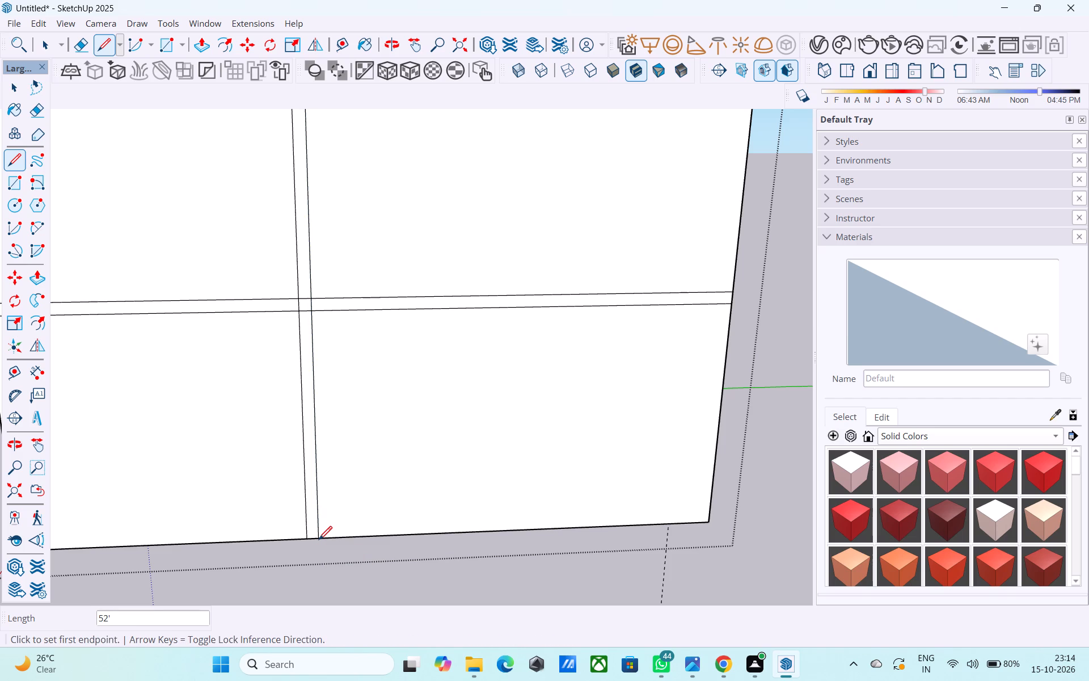
Push the larger panel directly below the wide face's top slab band 4' inward, aligning its depth with the guide.
{"action": "scroll", "coordinate": [323, 540], "scroll_direction": "down", "scroll_amount": 13}
{"action": "scroll", "coordinate": [341, 515], "scroll_direction": "up", "scroll_amount": 1}
{"action": "scroll", "coordinate": [341, 515], "scroll_direction": "down", "scroll_amount": 4}
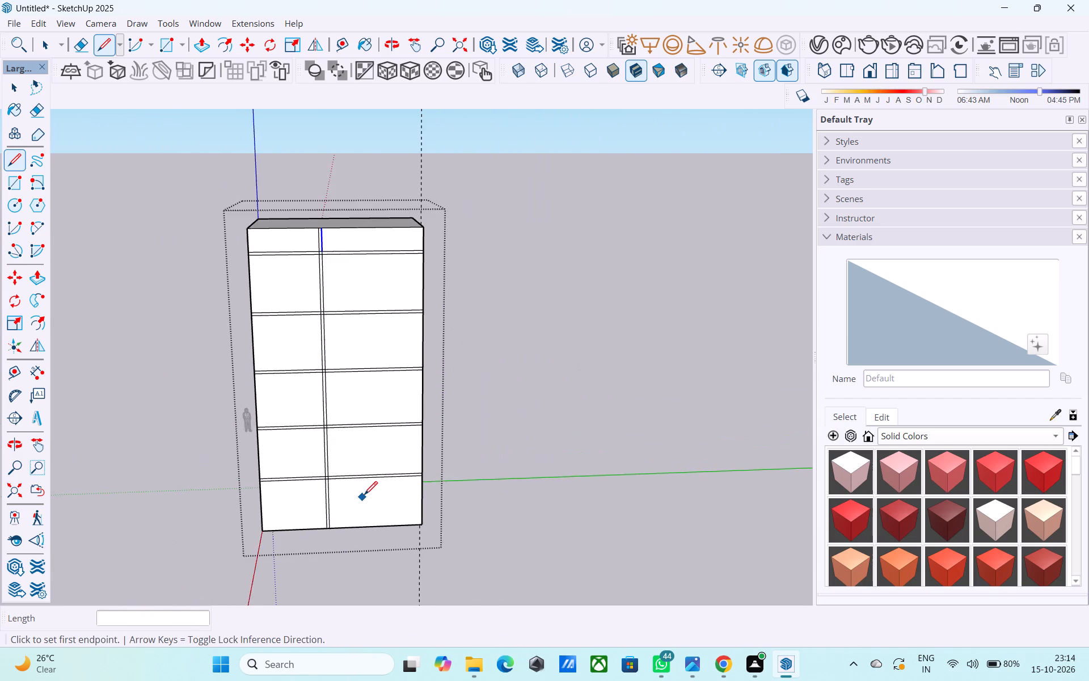
{"action": "middle_click_drag", "start_coordinate": [364, 495], "coordinate": [276, 528]}
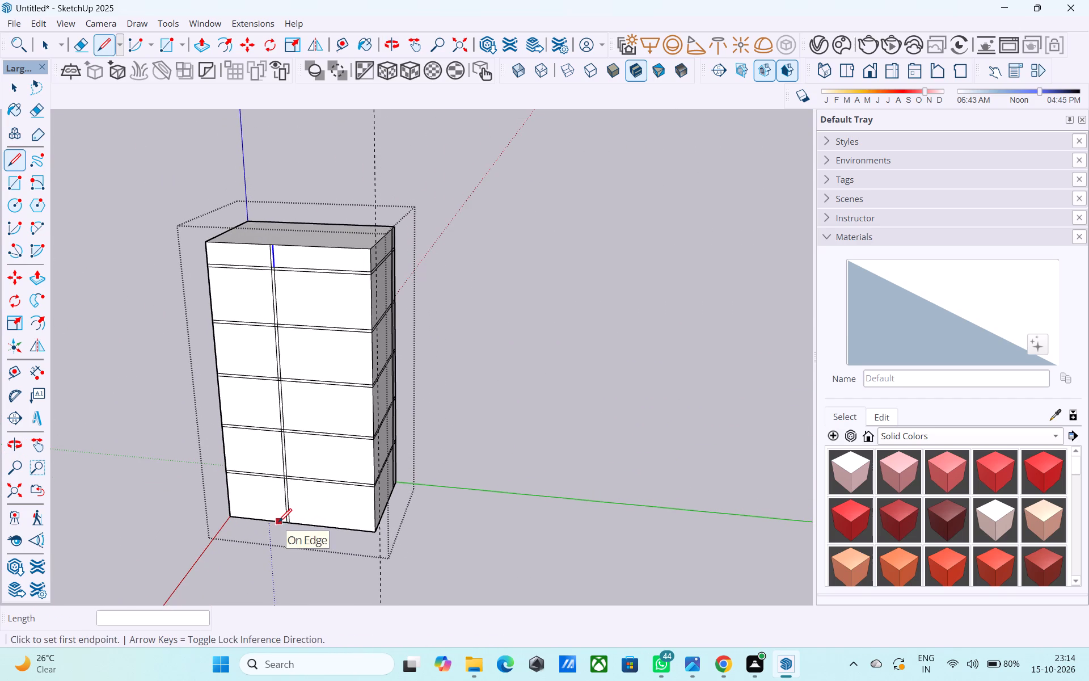
{"action": "key", "text": "space"}
{"action": "middle_click_drag", "start_coordinate": [351, 406], "coordinate": [370, 505], "text": "shift"}
{"action": "scroll", "coordinate": [348, 402], "scroll_direction": "up", "scroll_amount": 4}
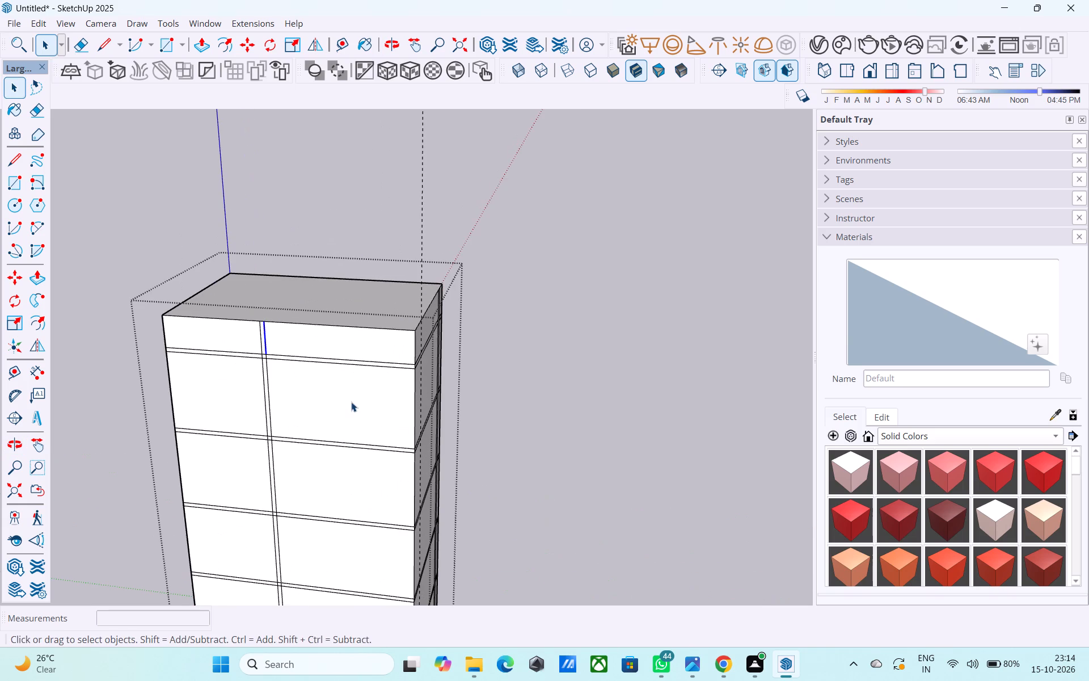
{"action": "middle_click", "coordinate": [351, 402], "text": "shift"}
{"action": "left_click", "coordinate": [353, 406]}
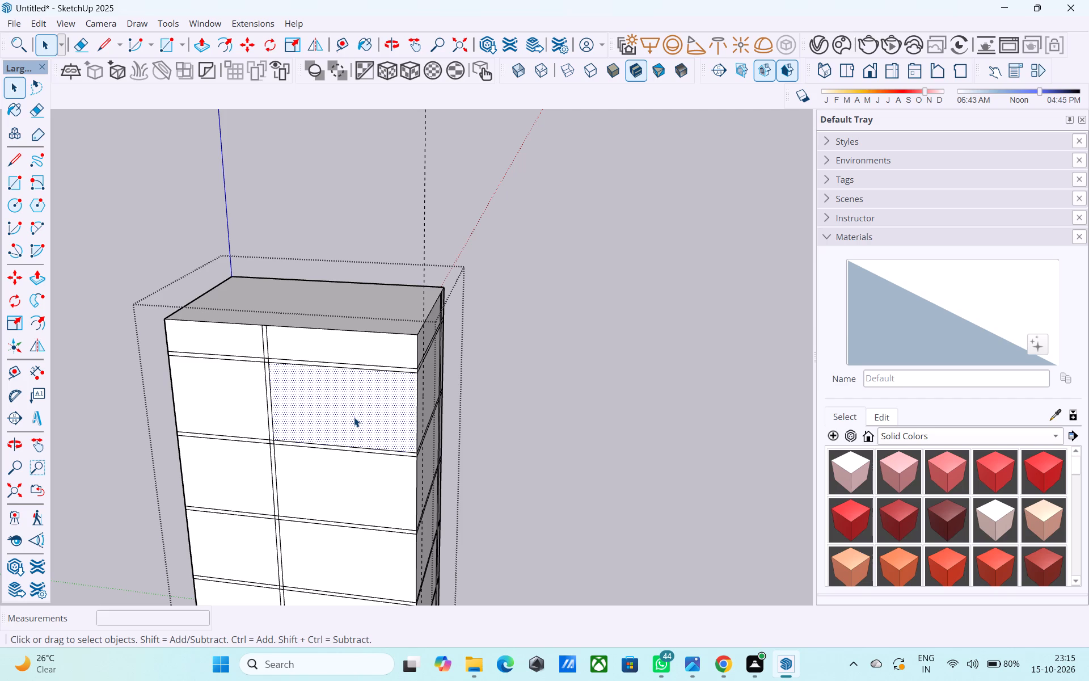
{"action": "scroll", "coordinate": [379, 395], "scroll_direction": "up", "scroll_amount": 1}
{"action": "middle_click_drag", "start_coordinate": [379, 395], "coordinate": [398, 389]}
{"action": "left_click", "coordinate": [387, 394]}
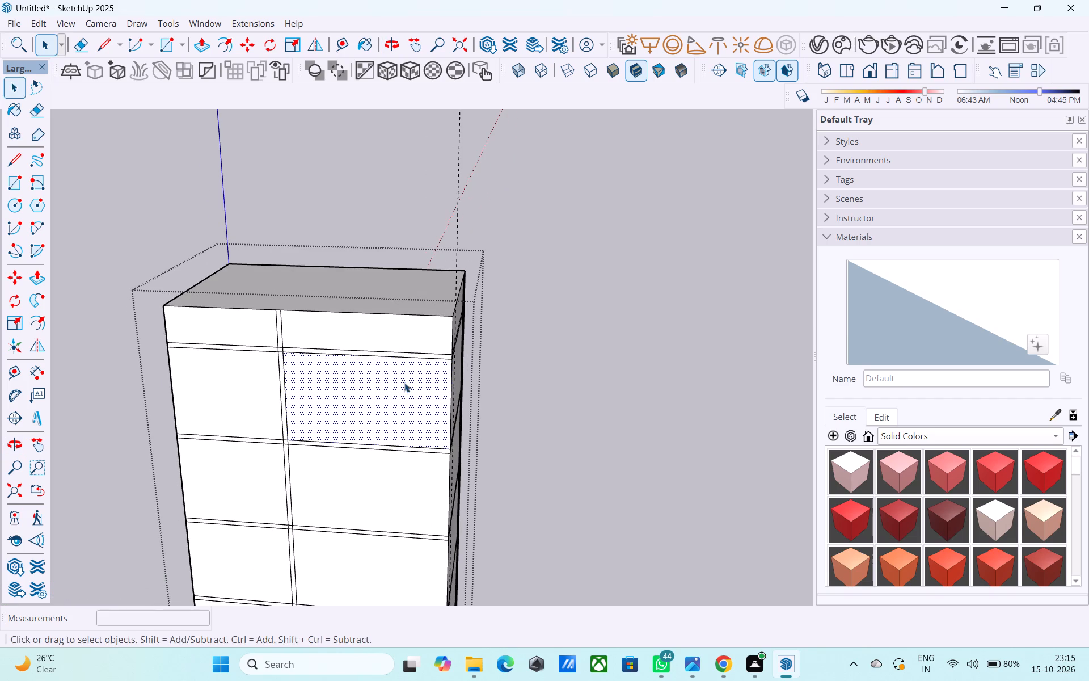
{"action": "key", "text": "p"}
{"action": "middle_click_drag", "start_coordinate": [400, 383], "coordinate": [378, 363]}
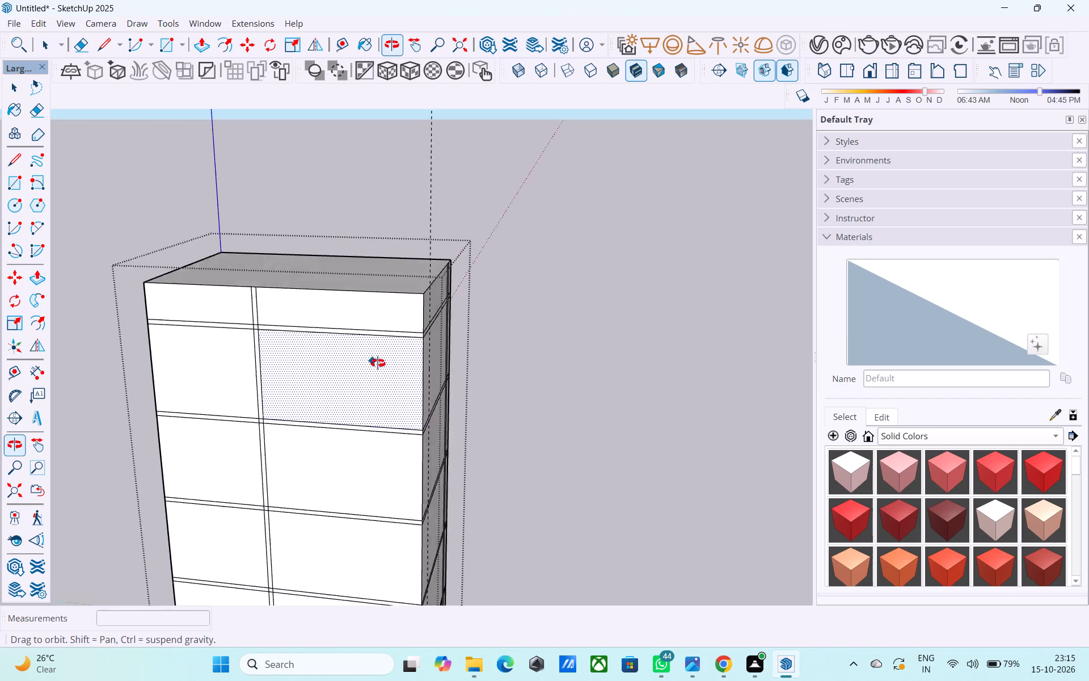
{"action": "middle_click_drag", "start_coordinate": [378, 363], "coordinate": [363, 340]}
{"action": "left_click", "coordinate": [364, 340]}
{"action": "middle_click_drag", "start_coordinate": [407, 342], "coordinate": [330, 384]}
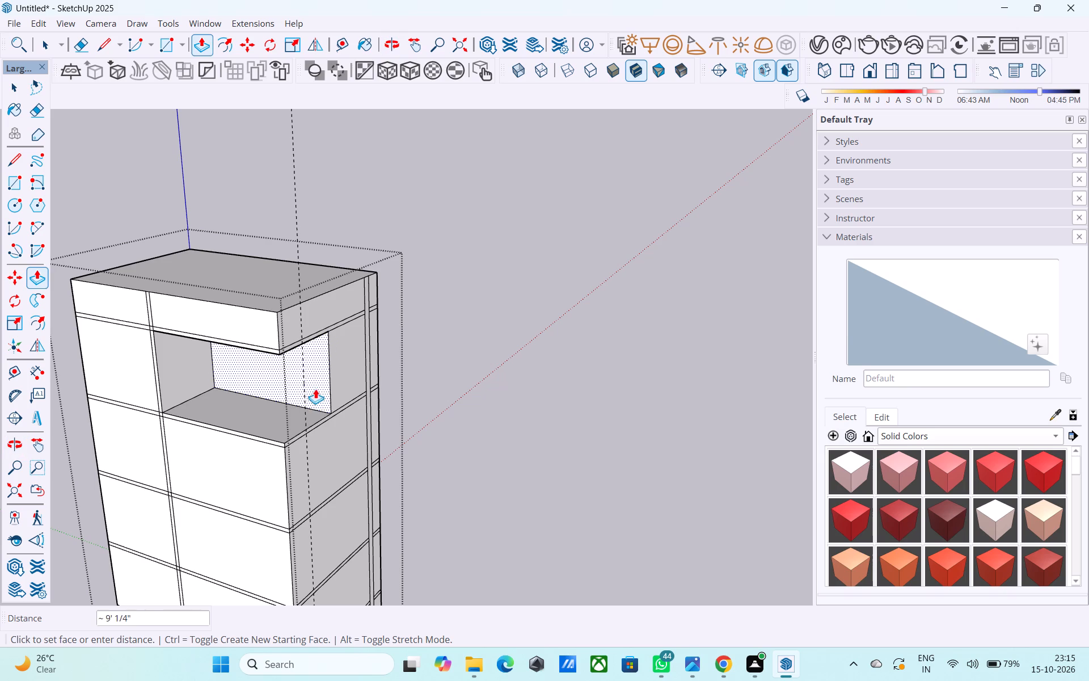
{"action": "left_click", "coordinate": [306, 380]}
{"action": "middle_click_drag", "start_coordinate": [286, 421], "coordinate": [289, 350], "text": "shift"}
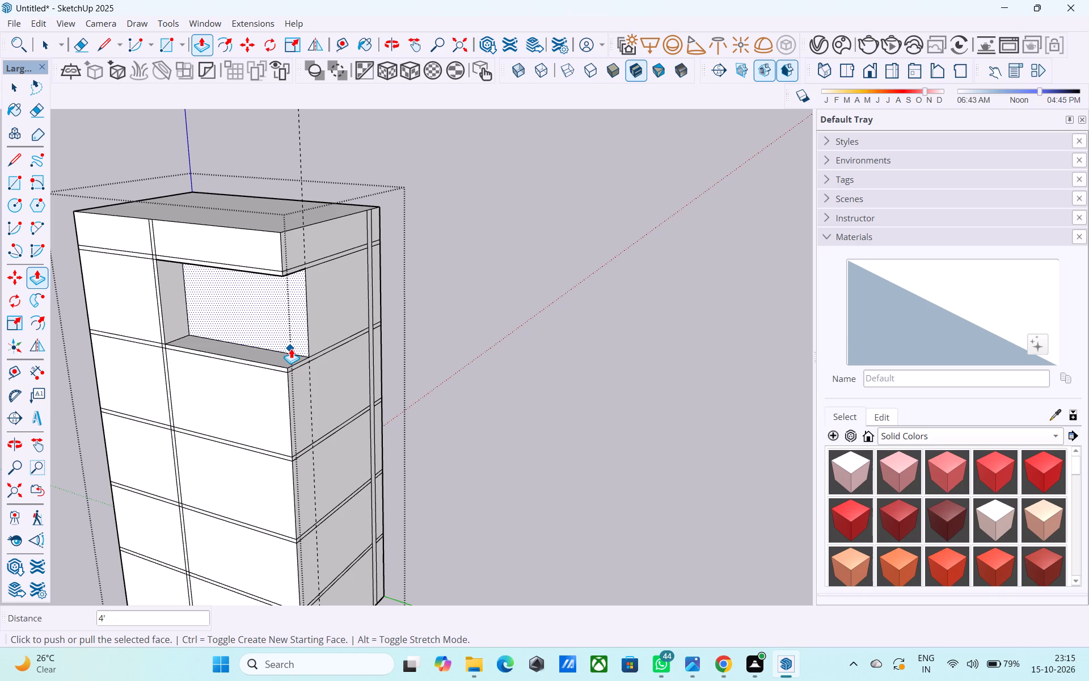
Push the three larger wide-face panels below the recess inward by the same 4', leaving the slab bands and ground-level panel in place.
{"action": "key", "text": "space"}
{"action": "left_click", "coordinate": [228, 401]}
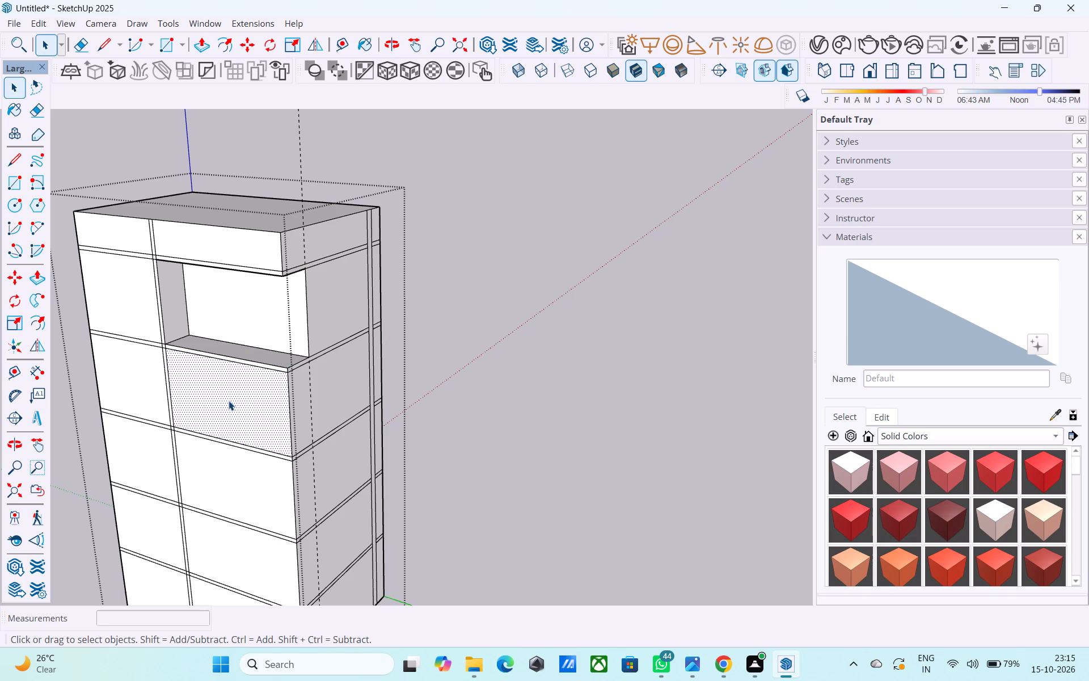
{"action": "key", "text": "p"}
{"action": "double_click", "coordinate": [229, 401]}
{"action": "middle_click_drag", "start_coordinate": [207, 505], "coordinate": [218, 456], "text": "shift"}
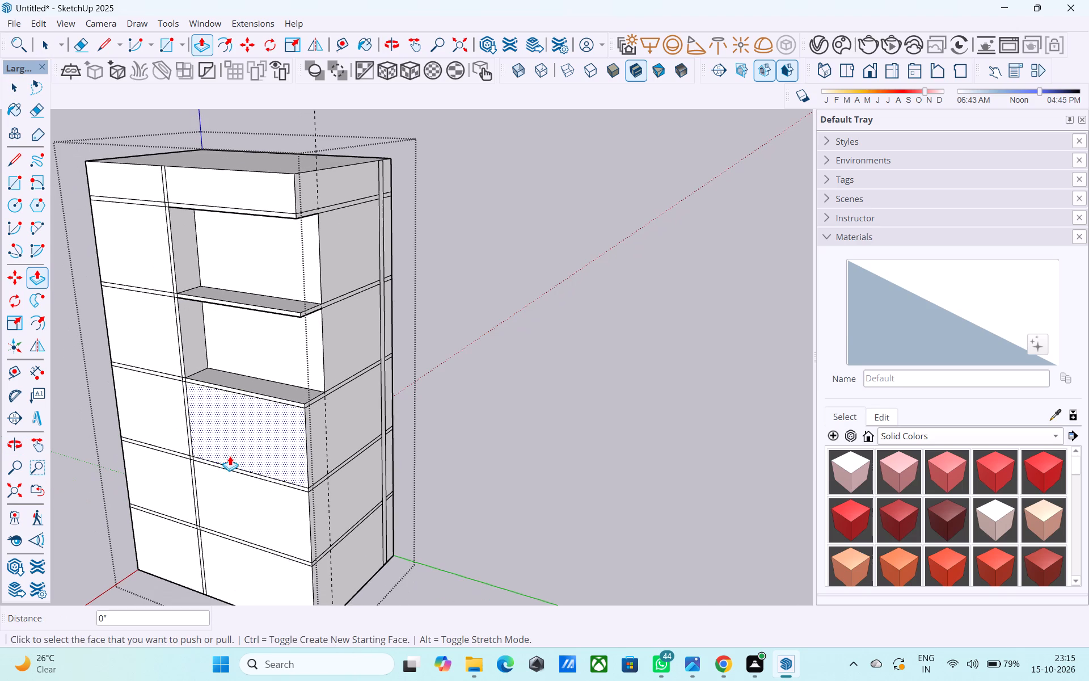
{"action": "double_click", "coordinate": [239, 446]}
{"action": "middle_click_drag", "start_coordinate": [244, 456], "coordinate": [274, 372]}
{"action": "double_click", "coordinate": [254, 403]}
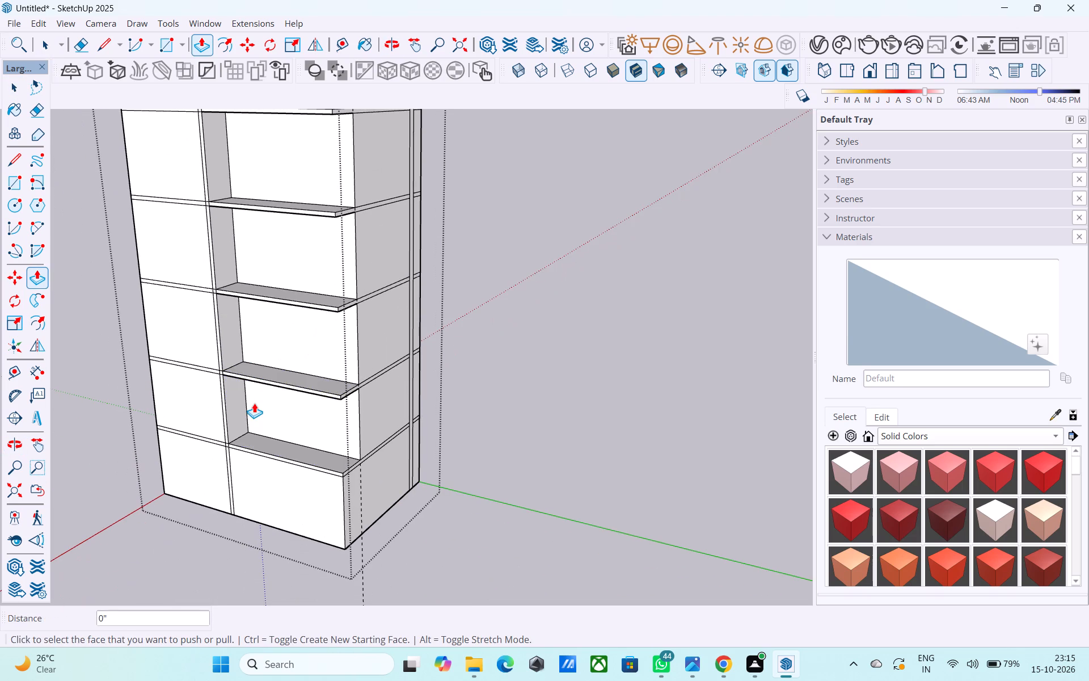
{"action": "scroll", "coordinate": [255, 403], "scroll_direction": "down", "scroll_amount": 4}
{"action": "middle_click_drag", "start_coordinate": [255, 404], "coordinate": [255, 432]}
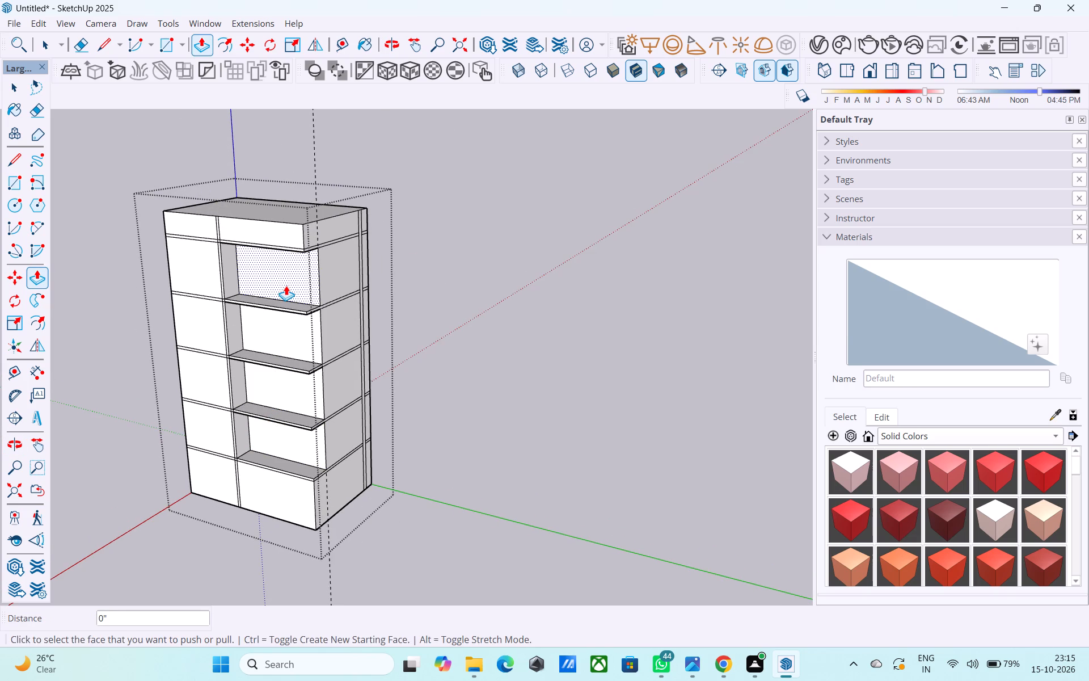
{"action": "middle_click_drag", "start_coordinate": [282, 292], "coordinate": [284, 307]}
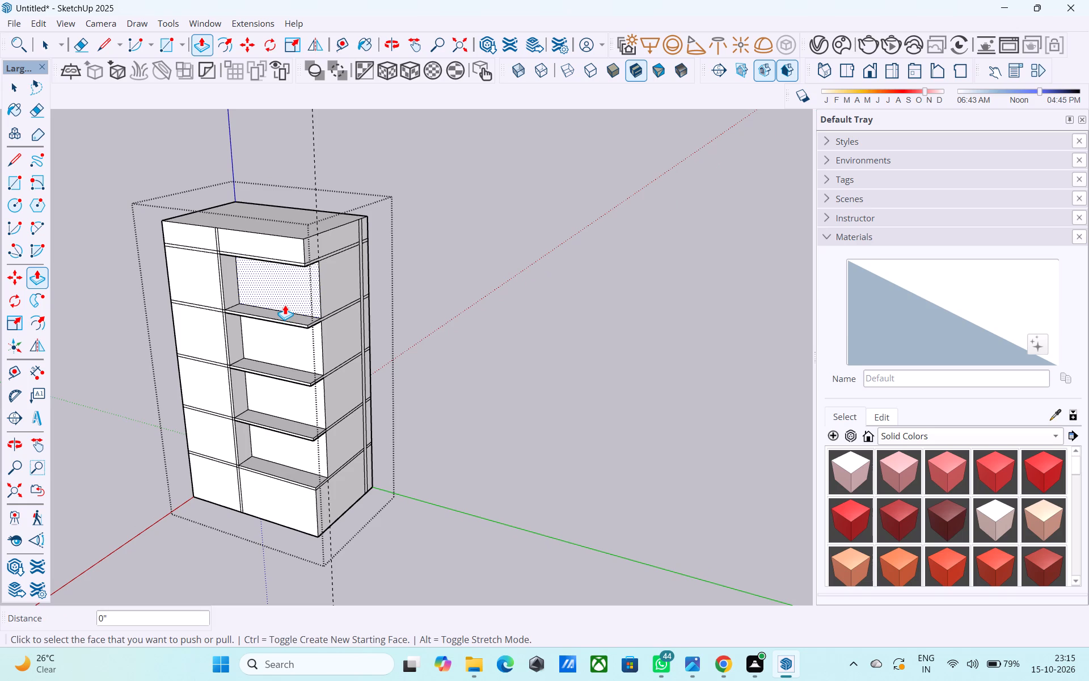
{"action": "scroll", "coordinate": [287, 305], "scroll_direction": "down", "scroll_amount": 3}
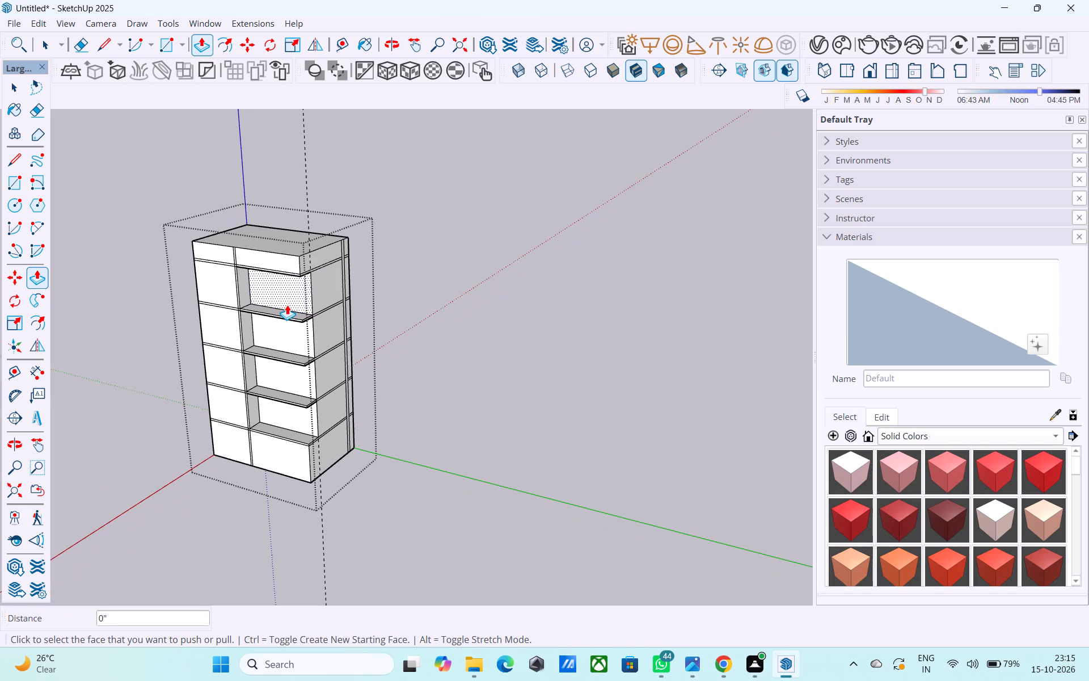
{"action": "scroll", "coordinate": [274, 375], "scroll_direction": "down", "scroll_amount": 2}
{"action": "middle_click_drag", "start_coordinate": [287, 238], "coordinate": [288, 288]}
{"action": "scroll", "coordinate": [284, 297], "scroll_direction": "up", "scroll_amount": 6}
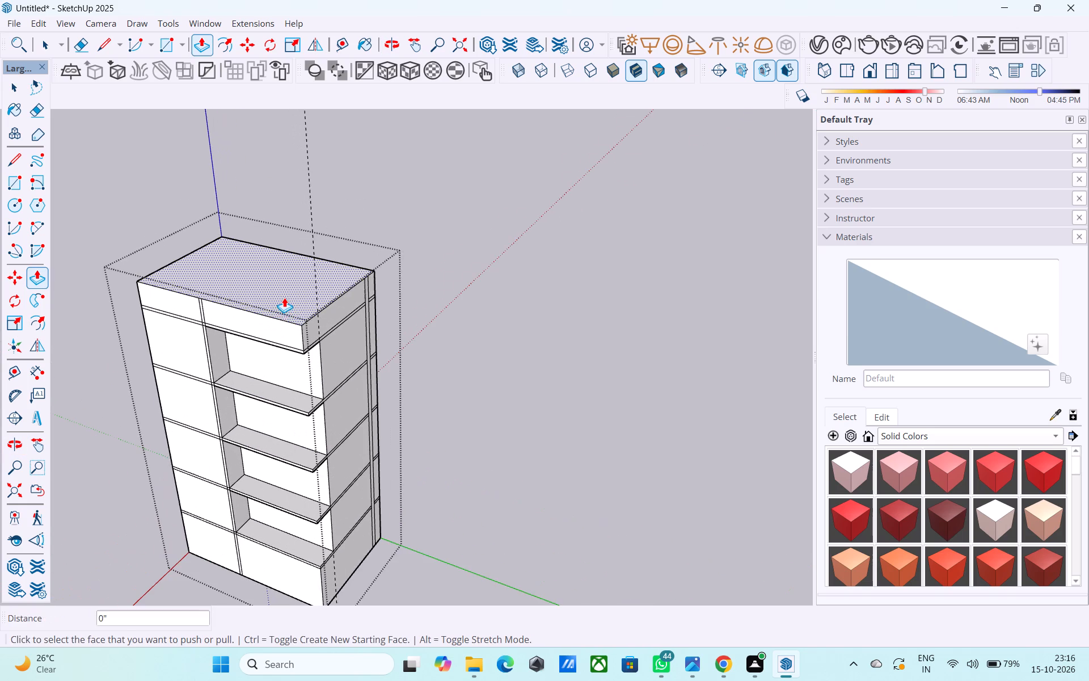
Pull the building block's roof face upward to make room for another storey.
{"action": "key", "text": "space"}
{"action": "left_click", "coordinate": [284, 297]}
{"action": "key", "text": "p"}
{"action": "left_click", "coordinate": [284, 297]}
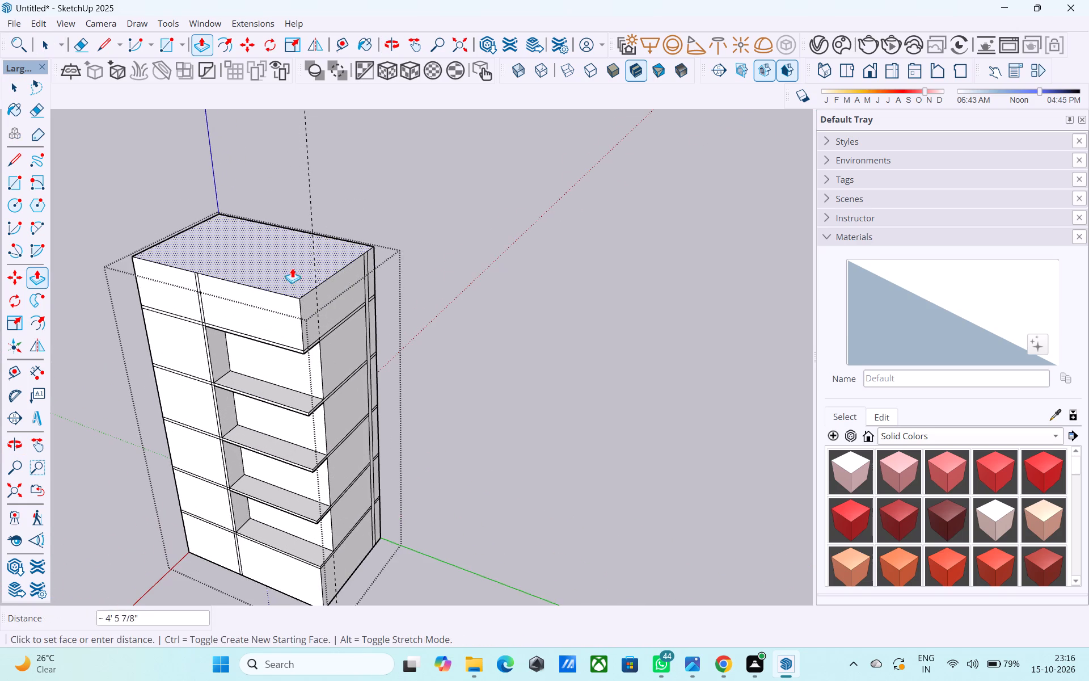
{"action": "left_click", "coordinate": [292, 250]}
{"action": "key", "text": "space"}
Copy the upper edge of the wide face's highest slab band 10' up, across the larger top panel.
{"action": "middle_click_drag", "start_coordinate": [286, 308], "coordinate": [340, 255]}
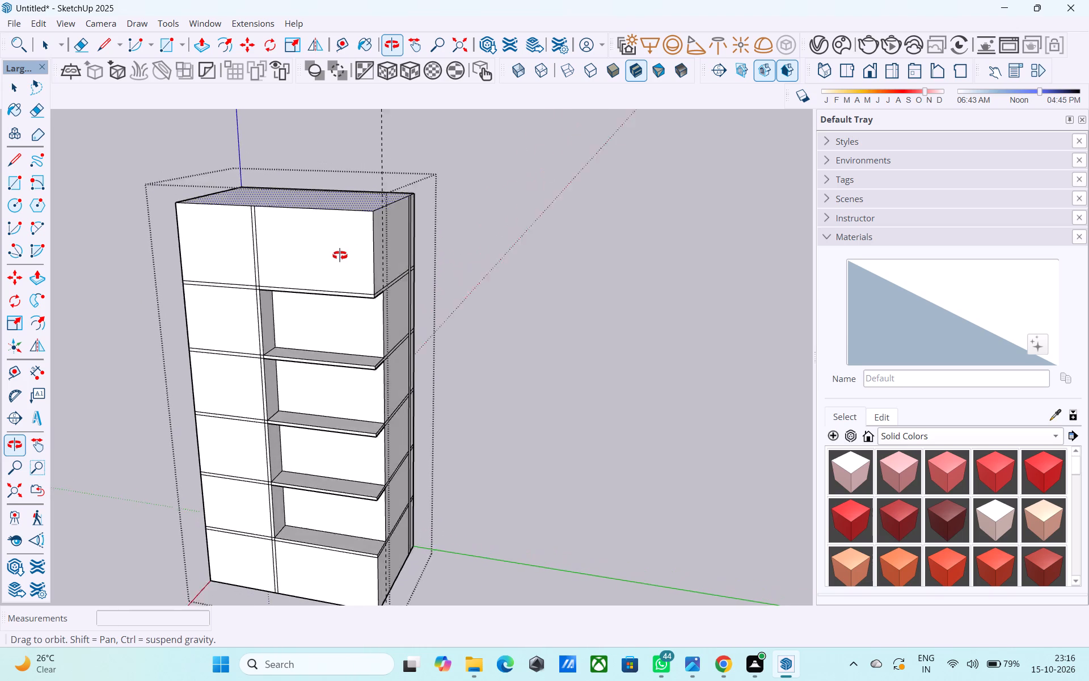
{"action": "middle_click_drag", "start_coordinate": [340, 255], "coordinate": [336, 253]}
{"action": "scroll", "coordinate": [318, 281], "scroll_direction": "up", "scroll_amount": 6}
{"action": "middle_click_drag", "start_coordinate": [316, 285], "coordinate": [332, 306], "text": "shift"}
{"action": "scroll", "coordinate": [334, 304], "scroll_direction": "down", "scroll_amount": 6}
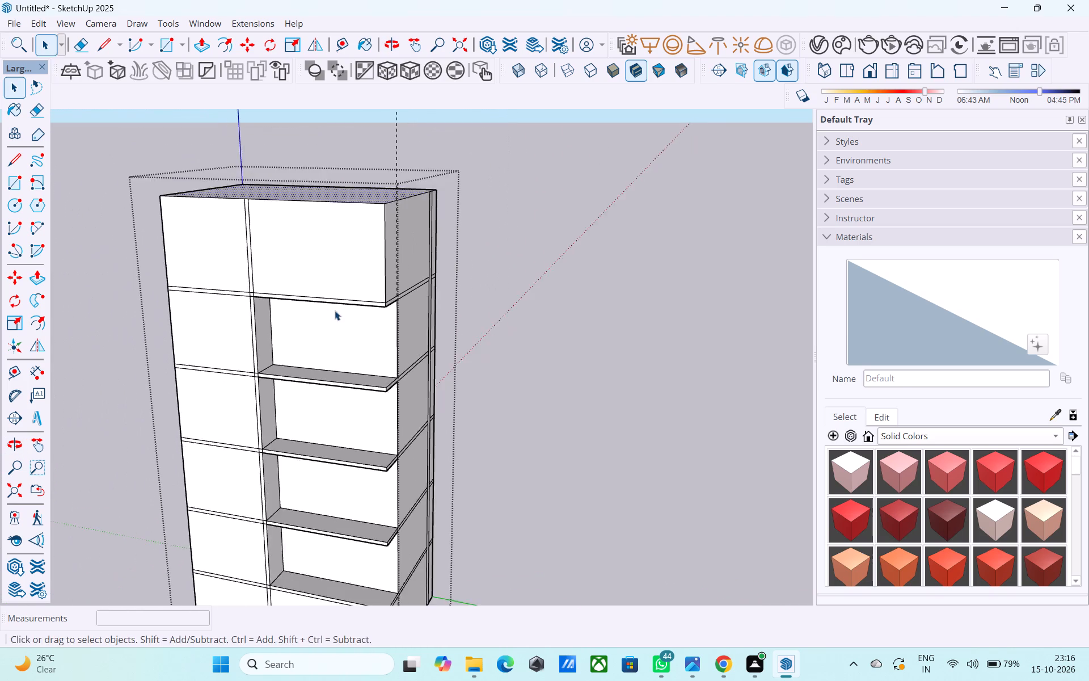
{"action": "scroll", "coordinate": [335, 310], "scroll_direction": "down", "scroll_amount": 3}
{"action": "middle_click_drag", "start_coordinate": [335, 332], "coordinate": [339, 366]}
{"action": "scroll", "coordinate": [336, 349], "scroll_direction": "up", "scroll_amount": 6}
{"action": "left_click", "coordinate": [343, 339]}
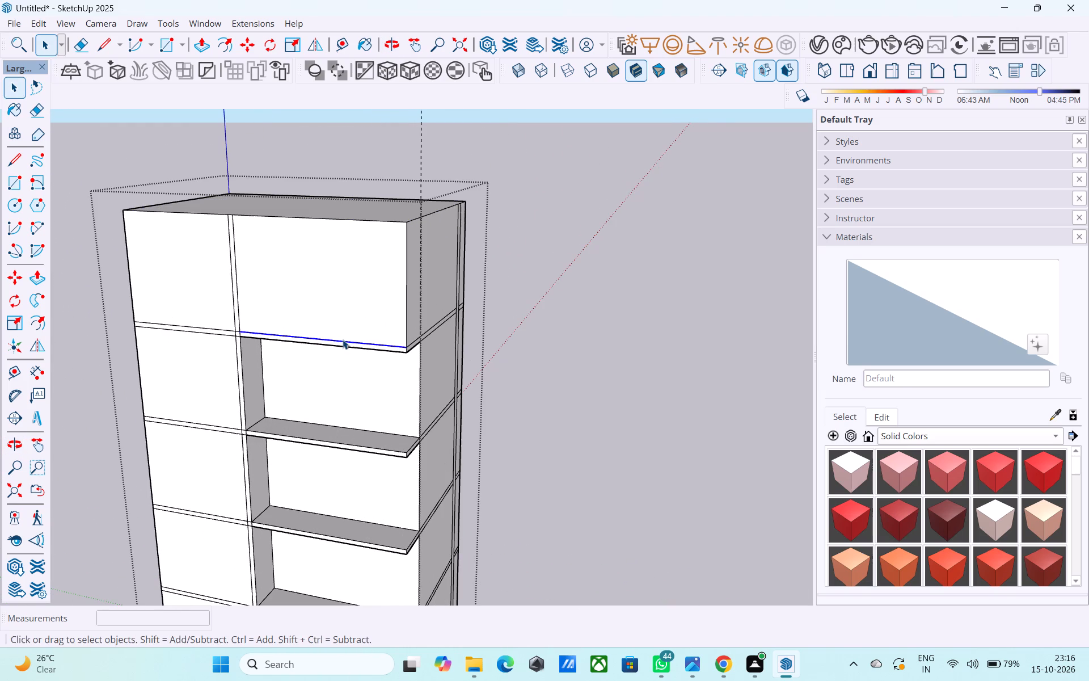
{"action": "key", "text": "m"}
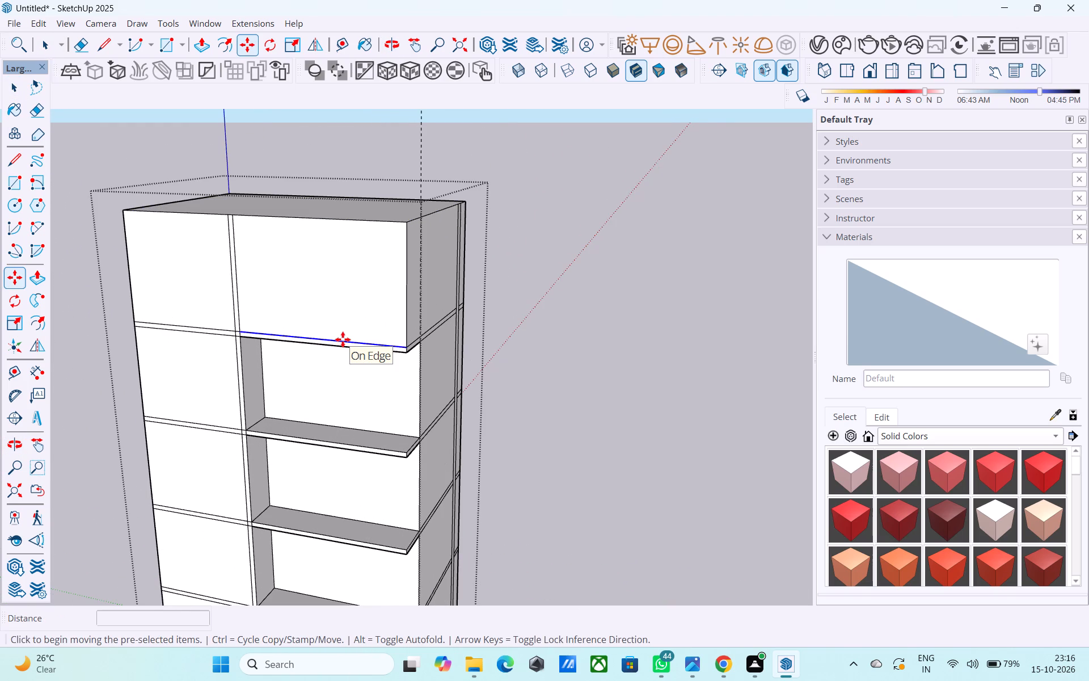
{"action": "left_click", "coordinate": [404, 346]}
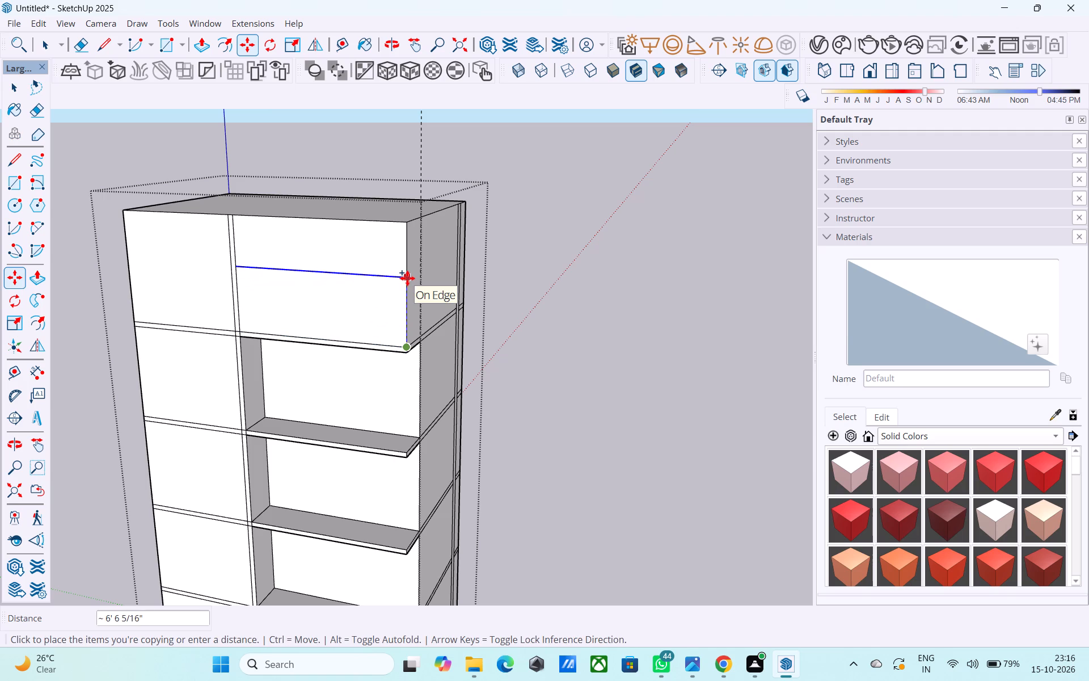
{"action": "type", "text": "10'"}
{"action": "key", "text": "Return"}
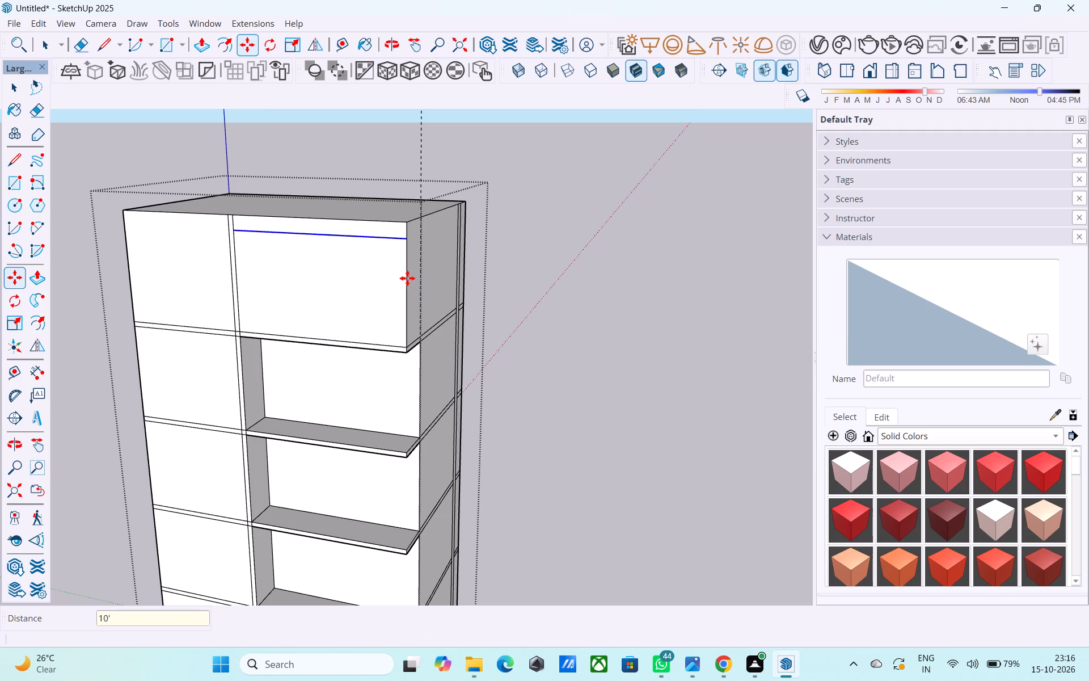
Copy the new edge 6" further up to mark the slab thickness of the top band.
{"action": "key", "text": "m"}
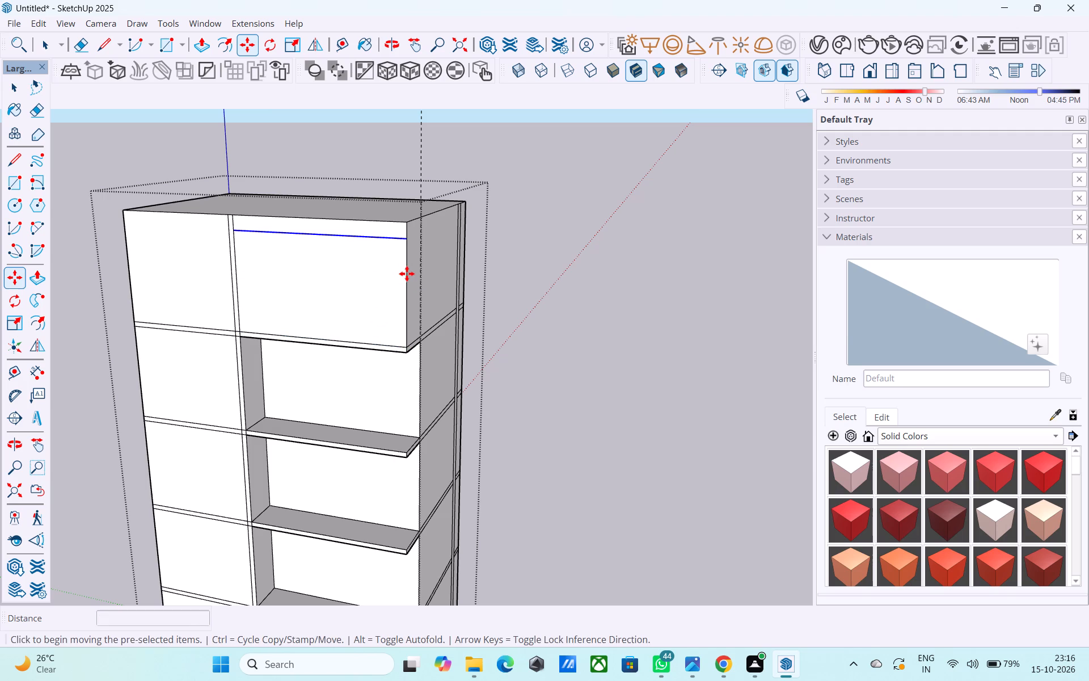
{"action": "left_click", "coordinate": [407, 243]}
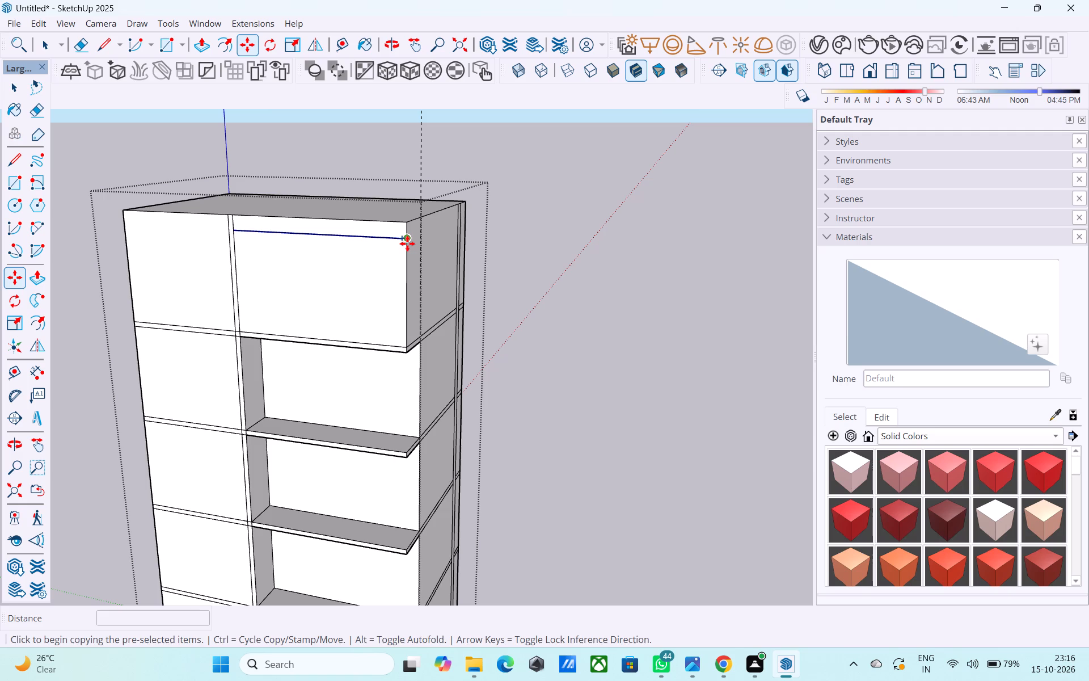
{"action": "scroll", "coordinate": [408, 229], "scroll_direction": "up", "scroll_amount": 9}
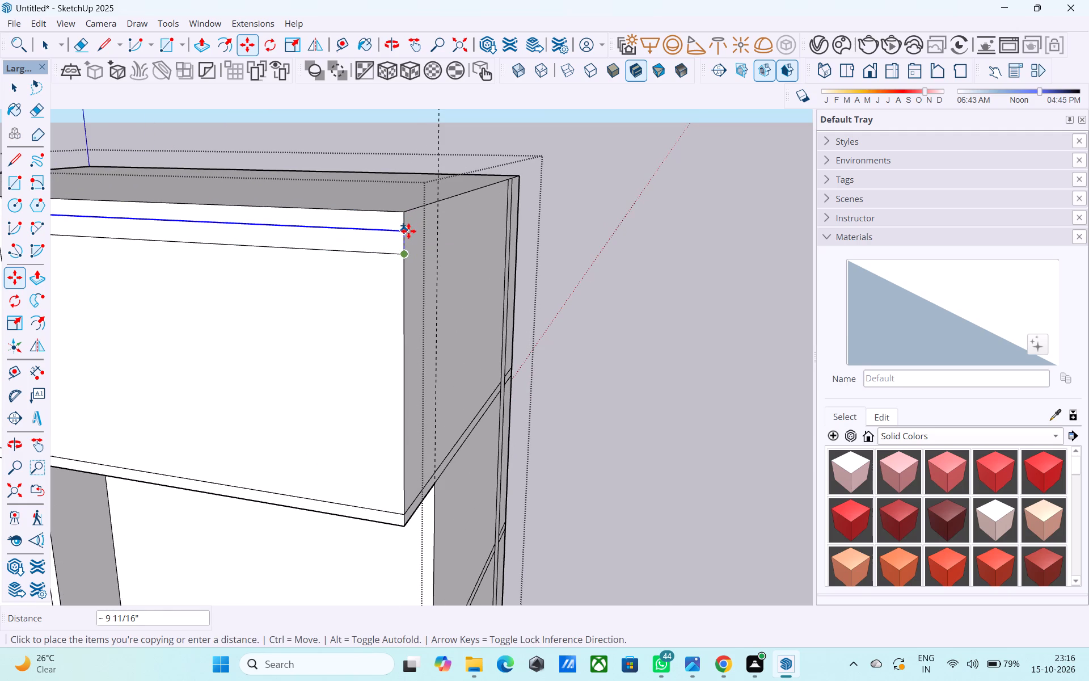
{"action": "type", "text": "6\""}
{"action": "key", "text": "Return"}
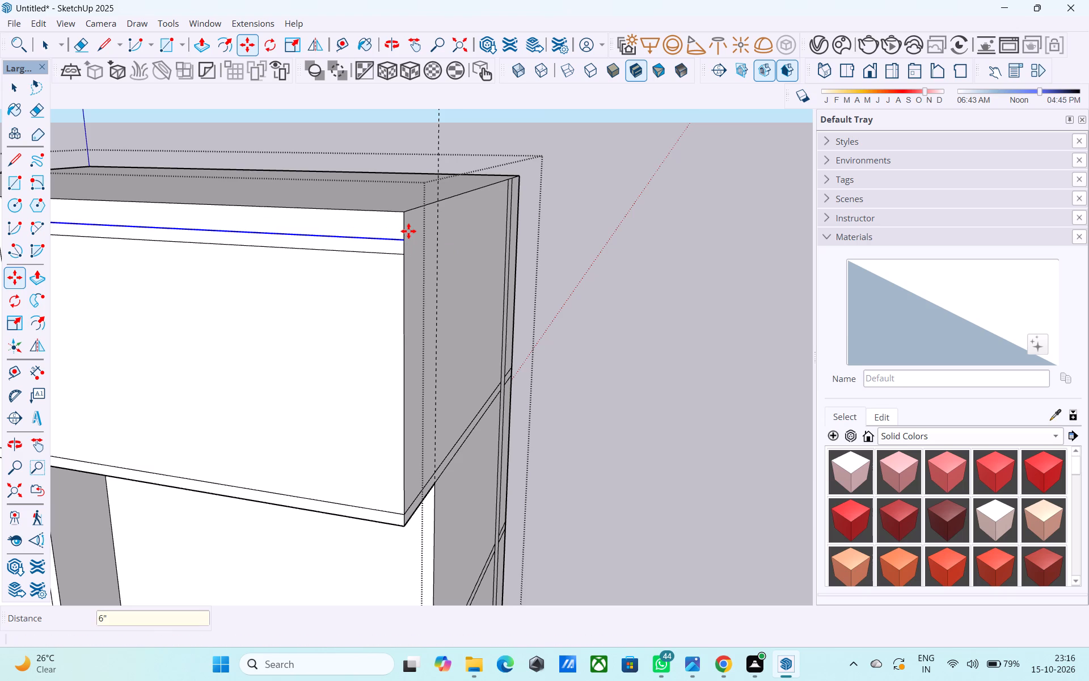
Draw two horizontal lines across the wide face's full 30' width, in line with the two copied edges.
{"action": "key", "text": "l"}
{"action": "scroll", "coordinate": [385, 247], "scroll_direction": "down", "scroll_amount": 5}
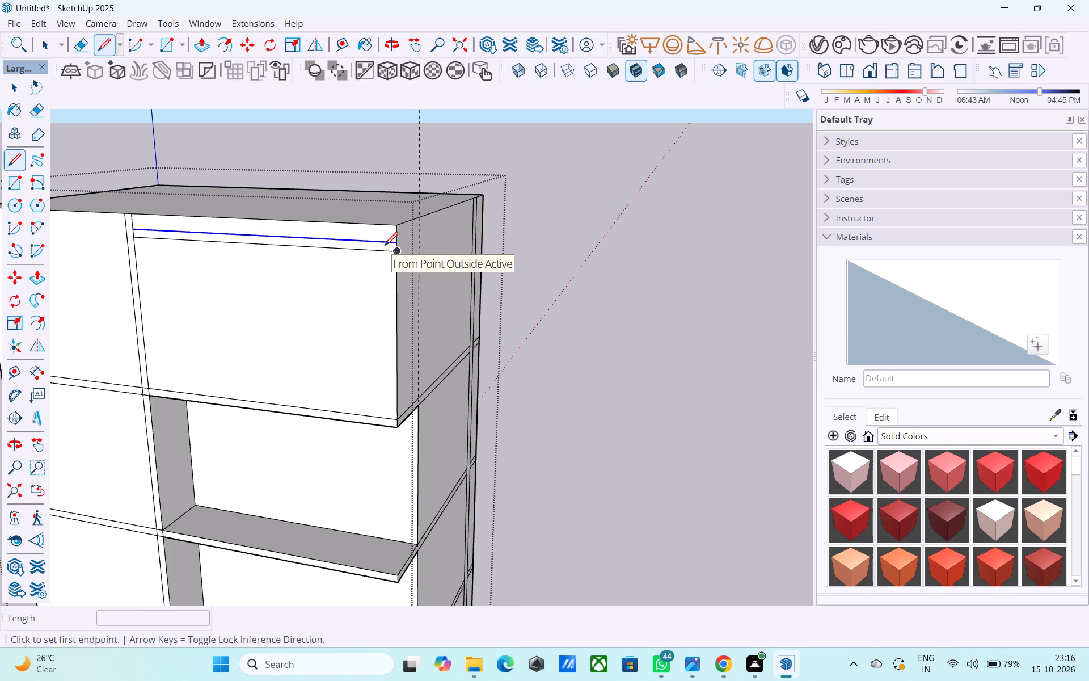
{"action": "middle_click_drag", "start_coordinate": [385, 247], "coordinate": [473, 256], "text": "shift"}
{"action": "scroll", "coordinate": [479, 255], "scroll_direction": "up", "scroll_amount": 3}
{"action": "left_click", "coordinate": [486, 252]}
{"action": "scroll", "coordinate": [398, 226], "scroll_direction": "down", "scroll_amount": 3}
{"action": "middle_click_drag", "start_coordinate": [397, 228], "coordinate": [489, 246], "text": "shift"}
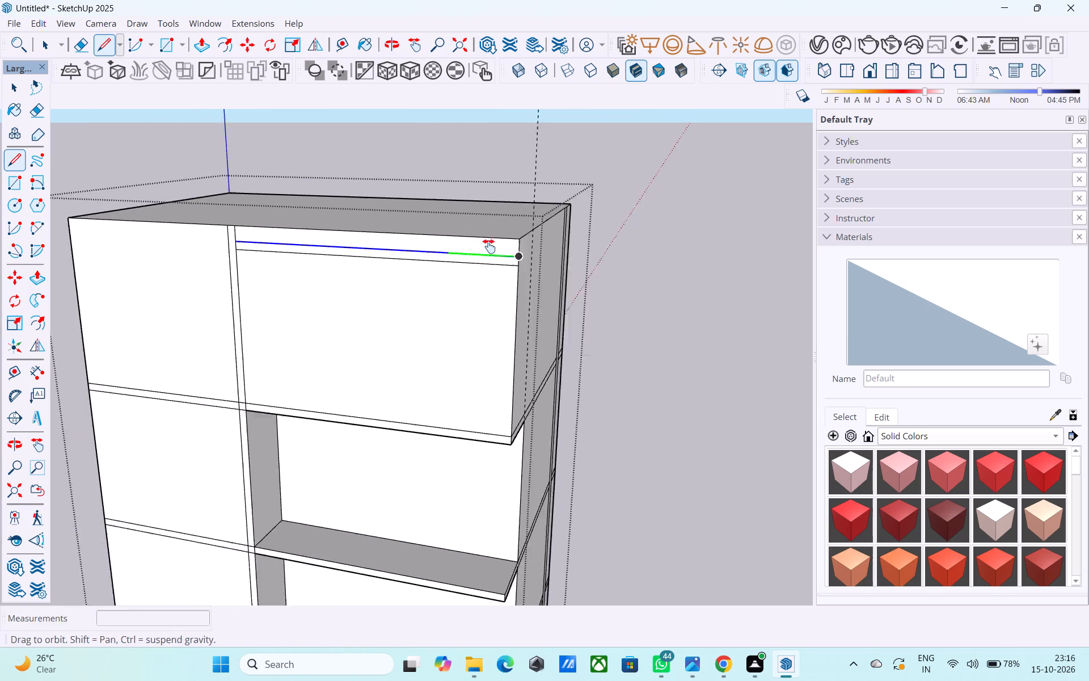
{"action": "middle_click_drag", "start_coordinate": [489, 246], "coordinate": [510, 247], "text": "shift"}
{"action": "left_click", "coordinate": [120, 238]}
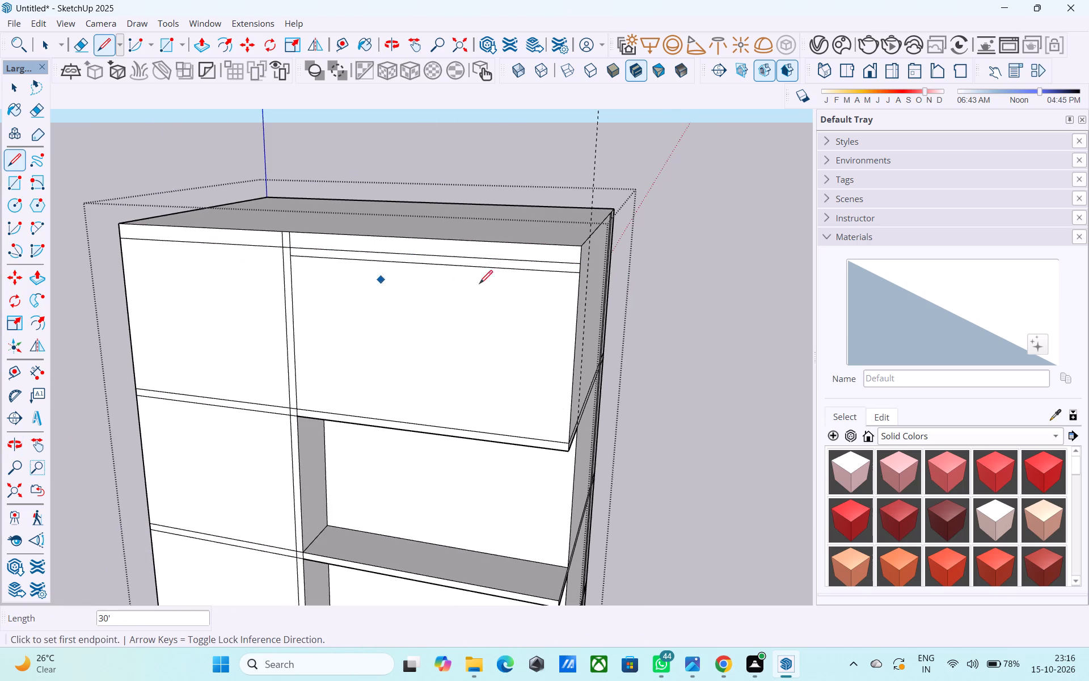
{"action": "left_click", "coordinate": [577, 272]}
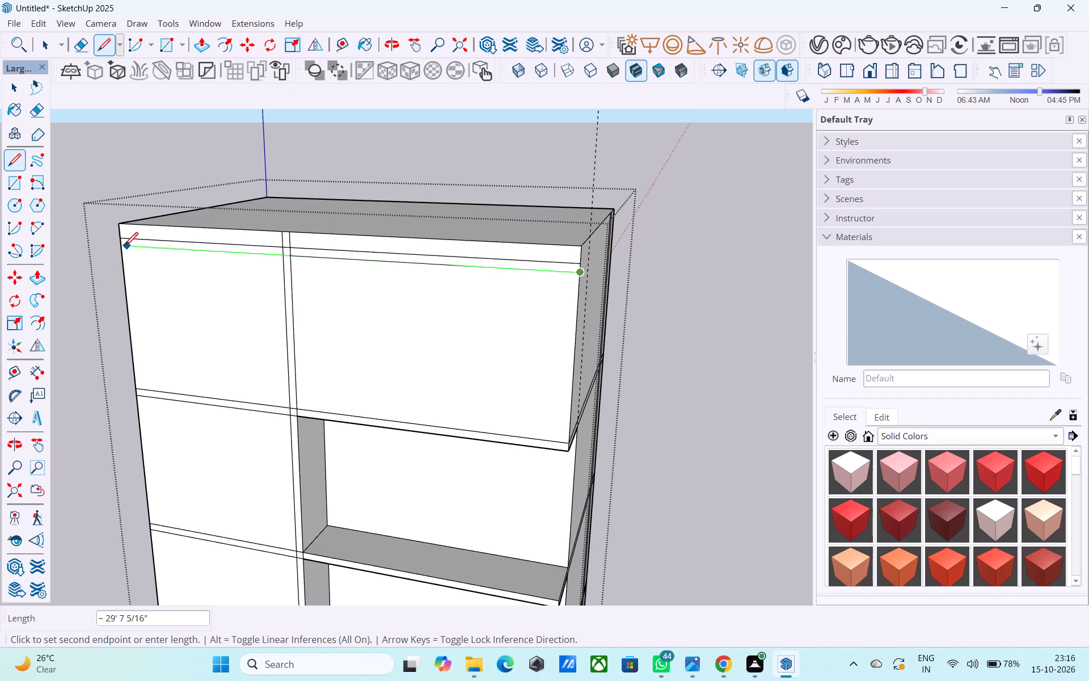
{"action": "left_click", "coordinate": [123, 246]}
Push the larger panel beneath the new top band inward to the same depth as the balcony recesses below.
{"action": "middle_click_drag", "start_coordinate": [397, 282], "coordinate": [324, 218], "text": "shift"}
{"action": "key", "text": "space"}
{"action": "left_click", "coordinate": [334, 226]}
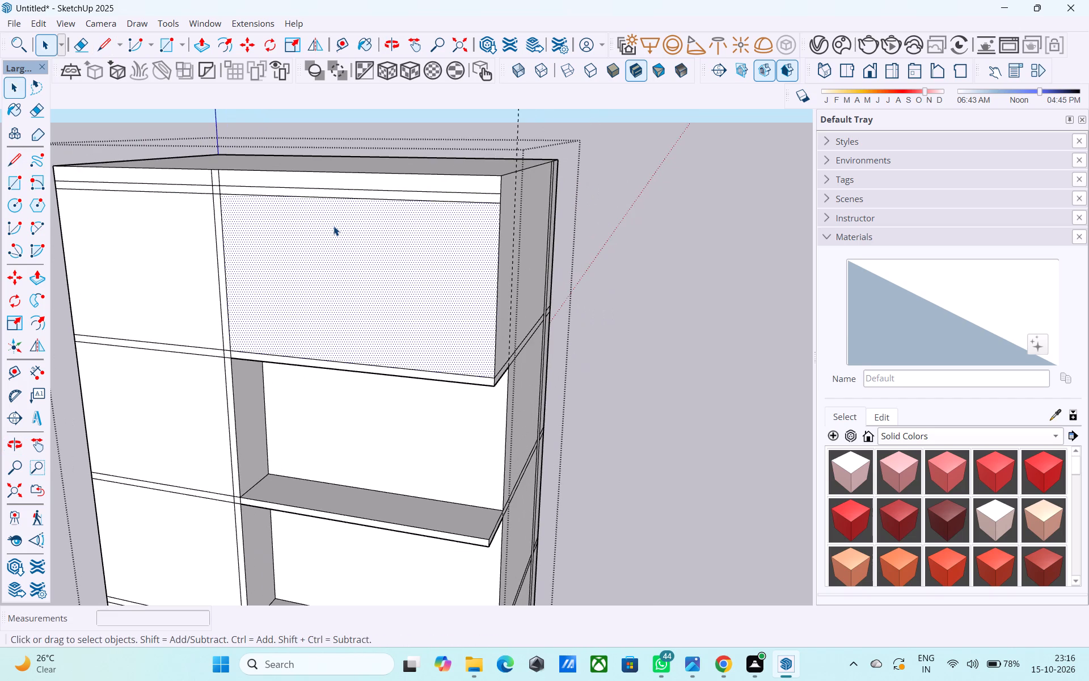
{"action": "key", "text": "p"}
{"action": "double_click", "coordinate": [334, 226]}
{"action": "left_click", "coordinate": [338, 238]}
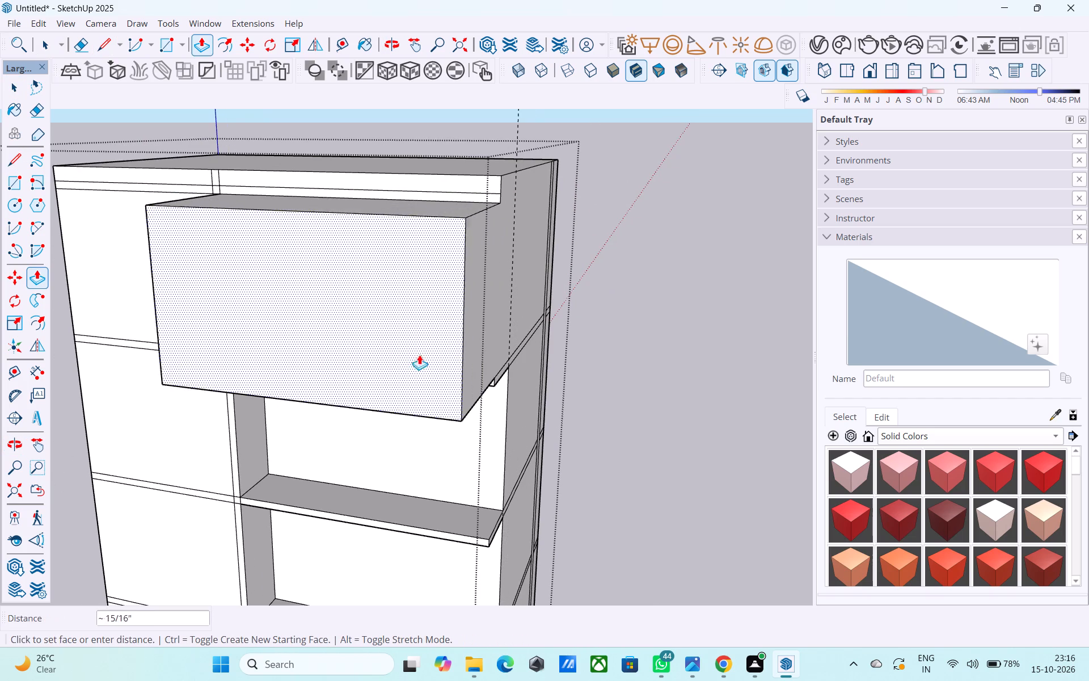
{"action": "left_click", "coordinate": [501, 426]}
{"action": "scroll", "coordinate": [495, 418], "scroll_direction": "down", "scroll_amount": 7}
{"action": "key", "text": "space"}
Continue the top band onto the narrow face with an 18' upper line and a 13' lower line ending at the vertical strip.
{"action": "middle_click_drag", "start_coordinate": [483, 404], "coordinate": [421, 338]}
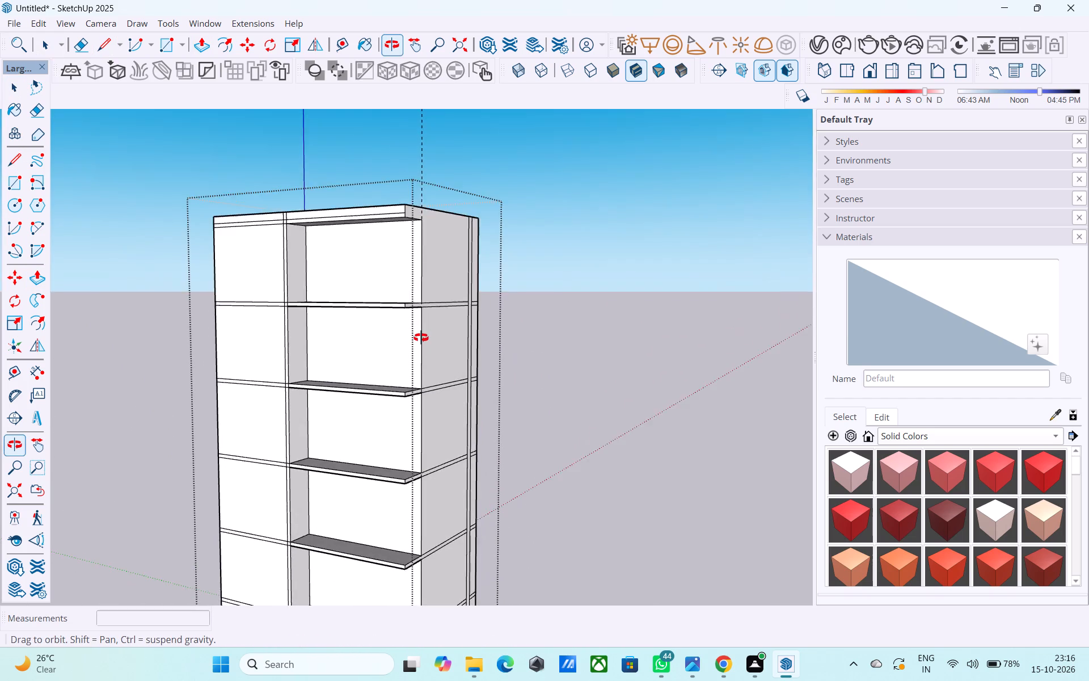
{"action": "middle_click_drag", "start_coordinate": [421, 338], "coordinate": [383, 348]}
{"action": "middle_click_drag", "start_coordinate": [365, 361], "coordinate": [478, 425]}
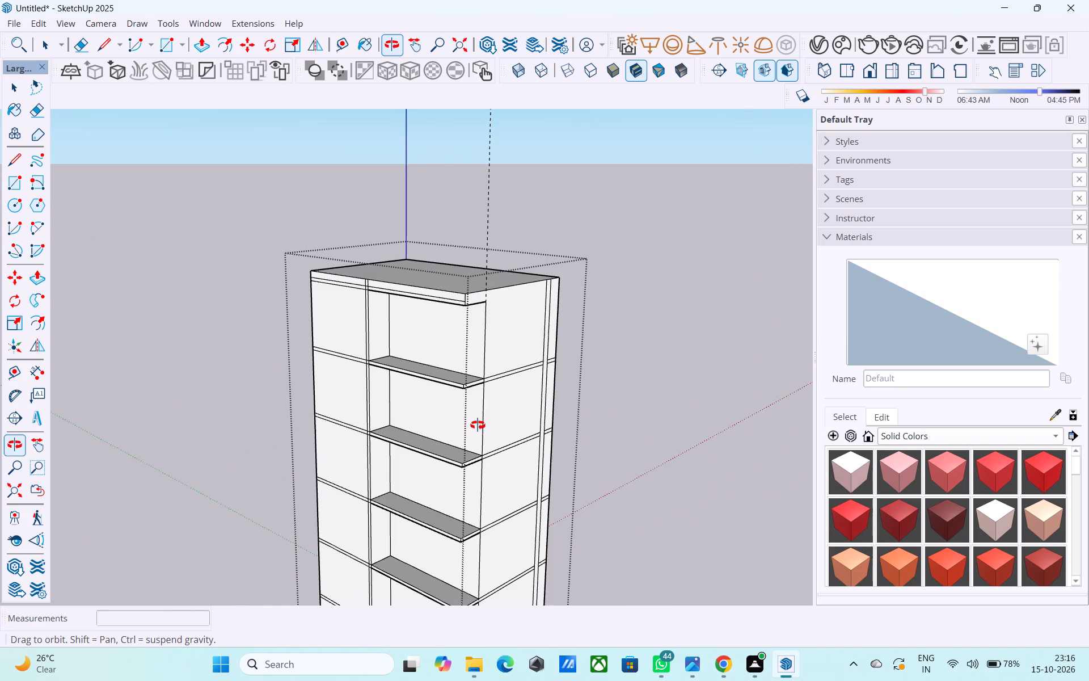
{"action": "middle_click_drag", "start_coordinate": [478, 425], "coordinate": [358, 499]}
{"action": "middle_click_drag", "start_coordinate": [357, 499], "coordinate": [450, 461]}
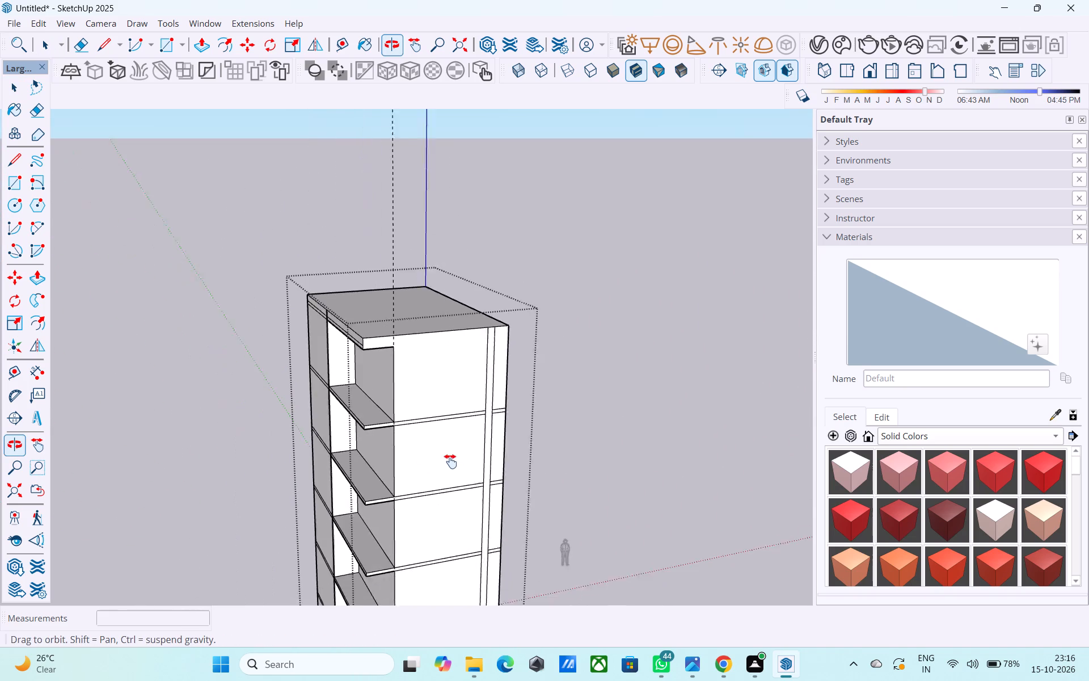
{"action": "middle_click_drag", "start_coordinate": [450, 461], "coordinate": [469, 444]}
{"action": "middle_click_drag", "start_coordinate": [472, 438], "coordinate": [479, 481], "text": "shift"}
{"action": "middle_click_drag", "start_coordinate": [509, 405], "coordinate": [512, 368]}
{"action": "middle_click_drag", "start_coordinate": [513, 368], "coordinate": [524, 414], "text": "shift"}
{"action": "scroll", "coordinate": [428, 368], "scroll_direction": "up", "scroll_amount": 5}
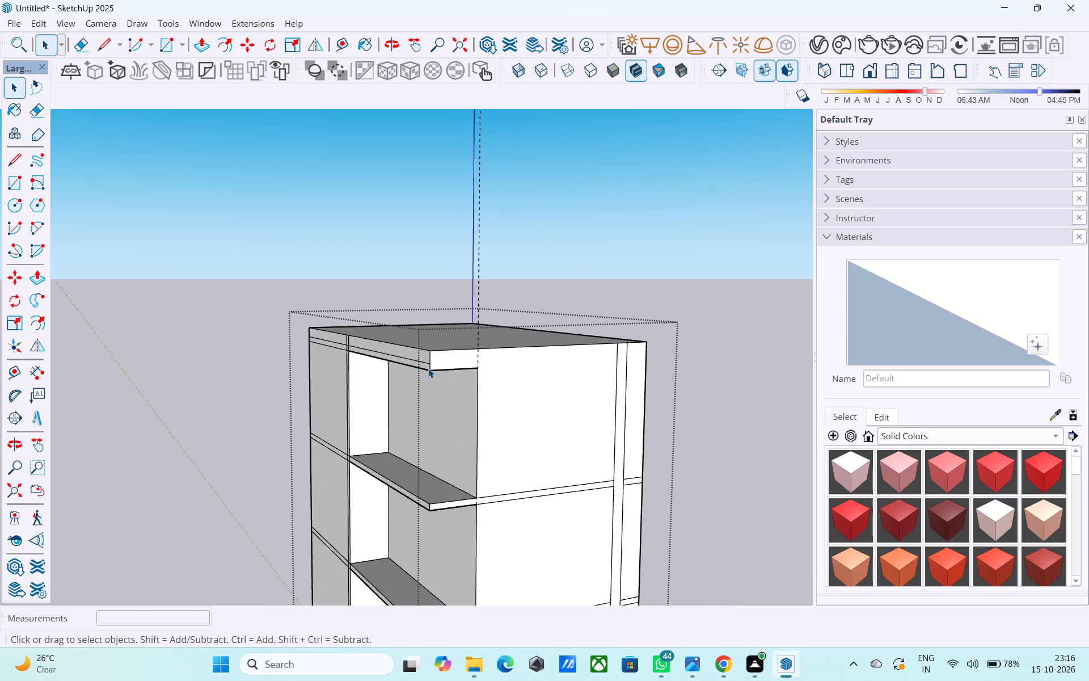
{"action": "scroll", "coordinate": [428, 368], "scroll_direction": "up", "scroll_amount": 4}
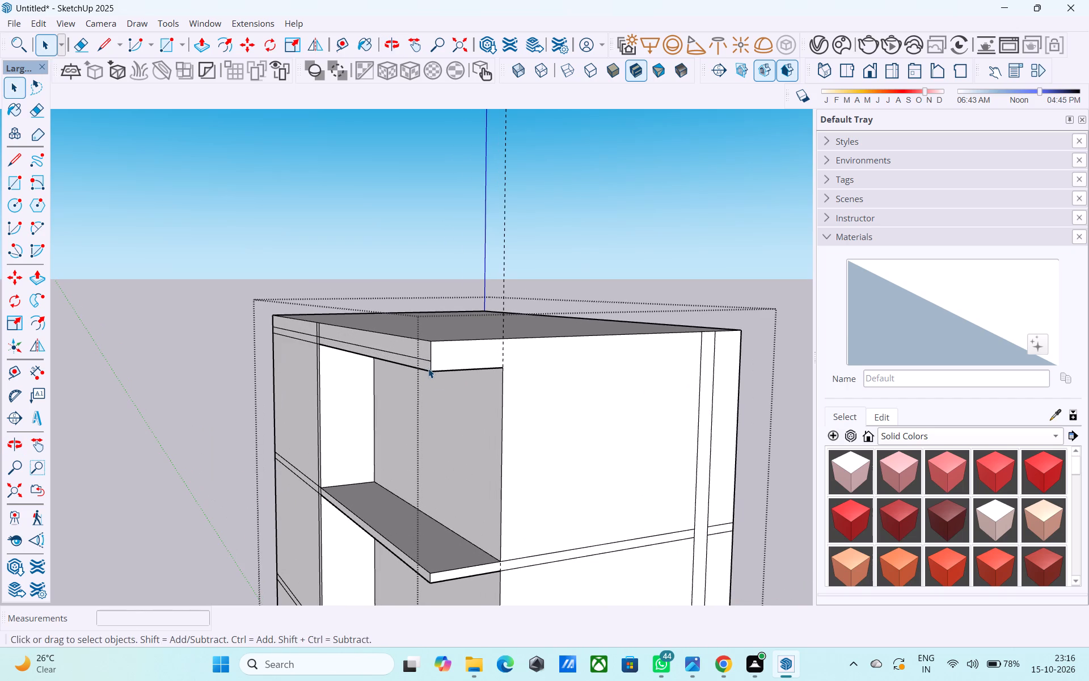
{"action": "scroll", "coordinate": [428, 368], "scroll_direction": "up", "scroll_amount": 6}
{"action": "key", "text": "l"}
{"action": "left_click", "coordinate": [432, 356]}
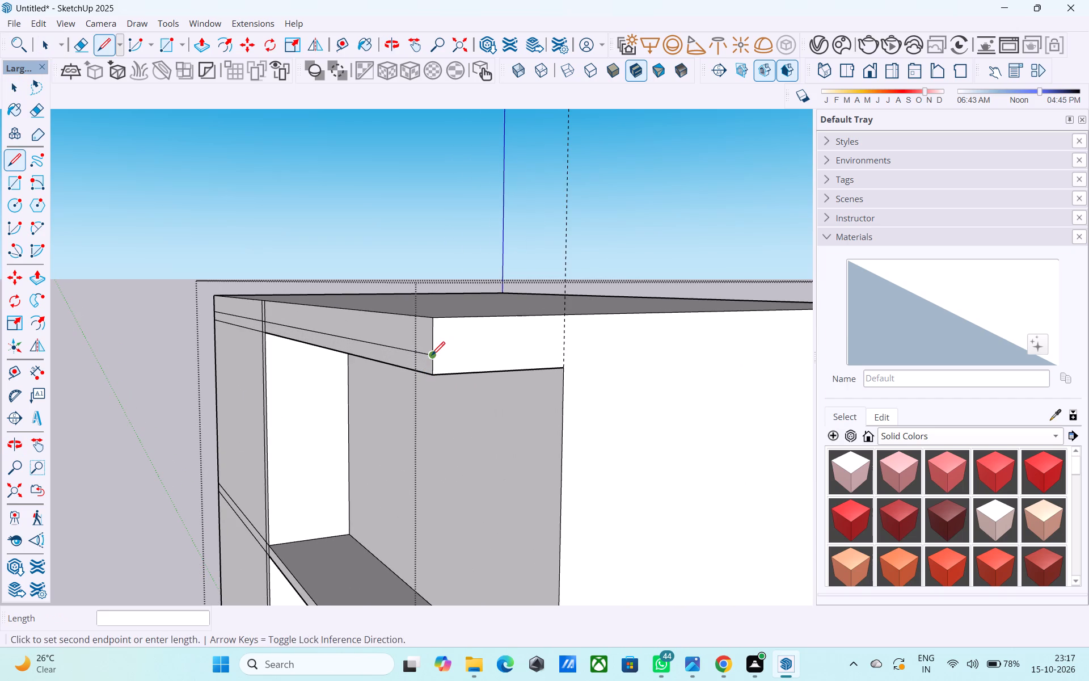
{"action": "scroll", "coordinate": [433, 357], "scroll_direction": "down", "scroll_amount": 6}
{"action": "middle_click_drag", "start_coordinate": [657, 347], "coordinate": [518, 347], "text": "shift"}
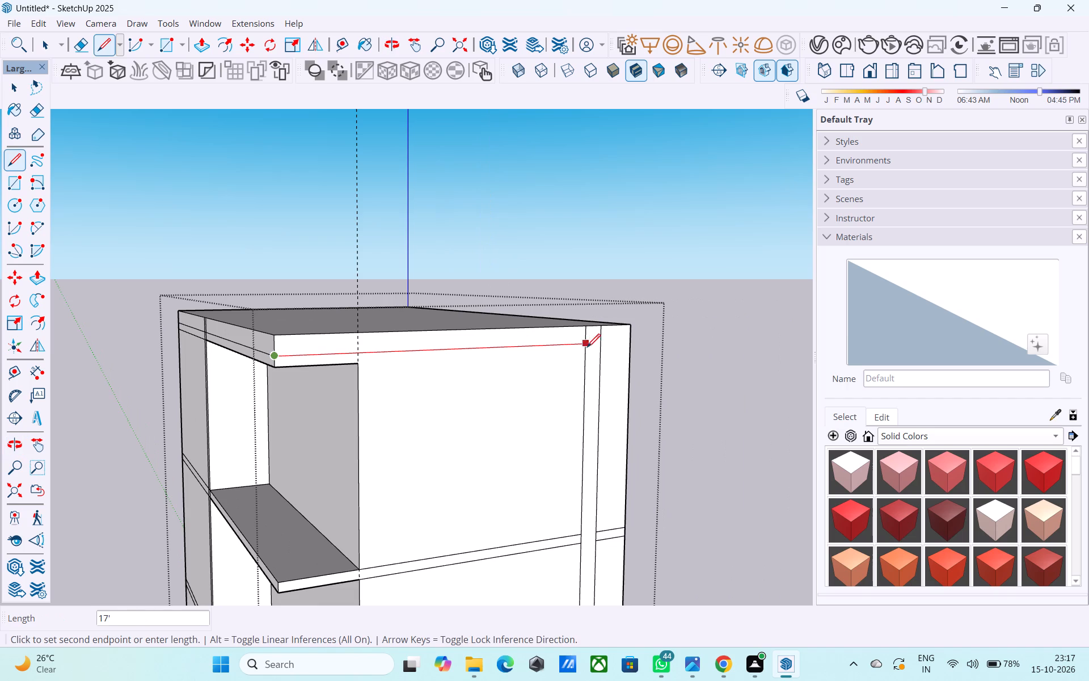
{"action": "left_click", "coordinate": [598, 346]}
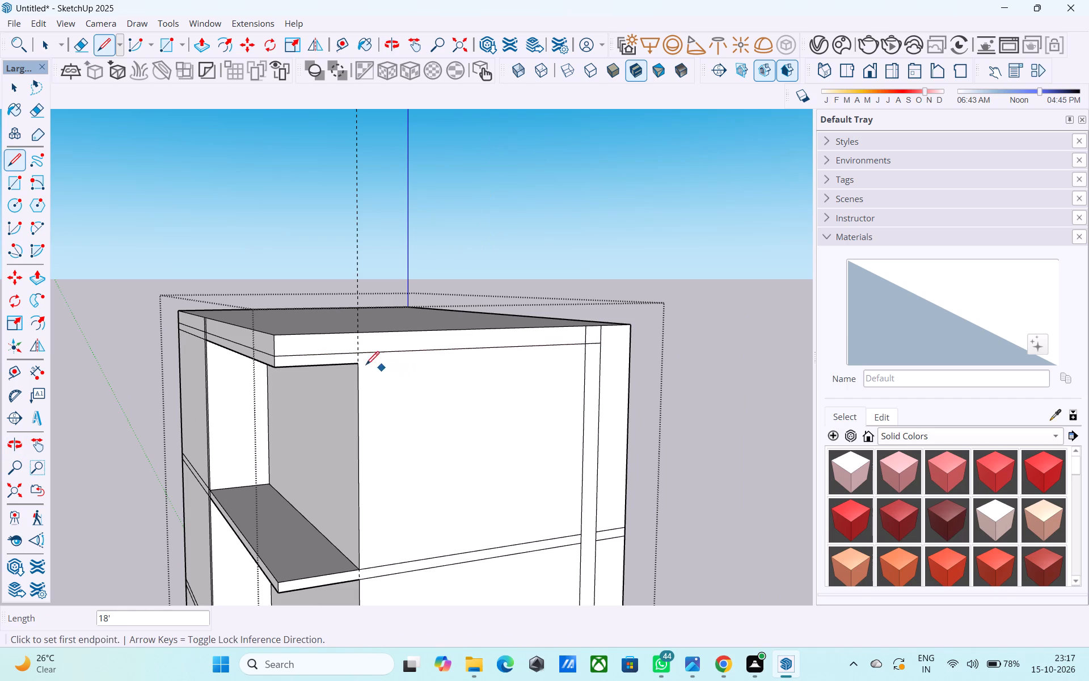
{"action": "left_click", "coordinate": [357, 365]}
{"action": "left_click", "coordinate": [585, 355]}
Erase the pieces of the vertical strip's edges that cross and rise above the new top band on the narrow face.
{"action": "scroll", "coordinate": [585, 355], "scroll_direction": "up", "scroll_amount": 5}
{"action": "key", "text": "e"}
{"action": "left_click_drag", "start_coordinate": [588, 346], "coordinate": [568, 341]}
{"action": "left_click_drag", "start_coordinate": [584, 326], "coordinate": [576, 323]}
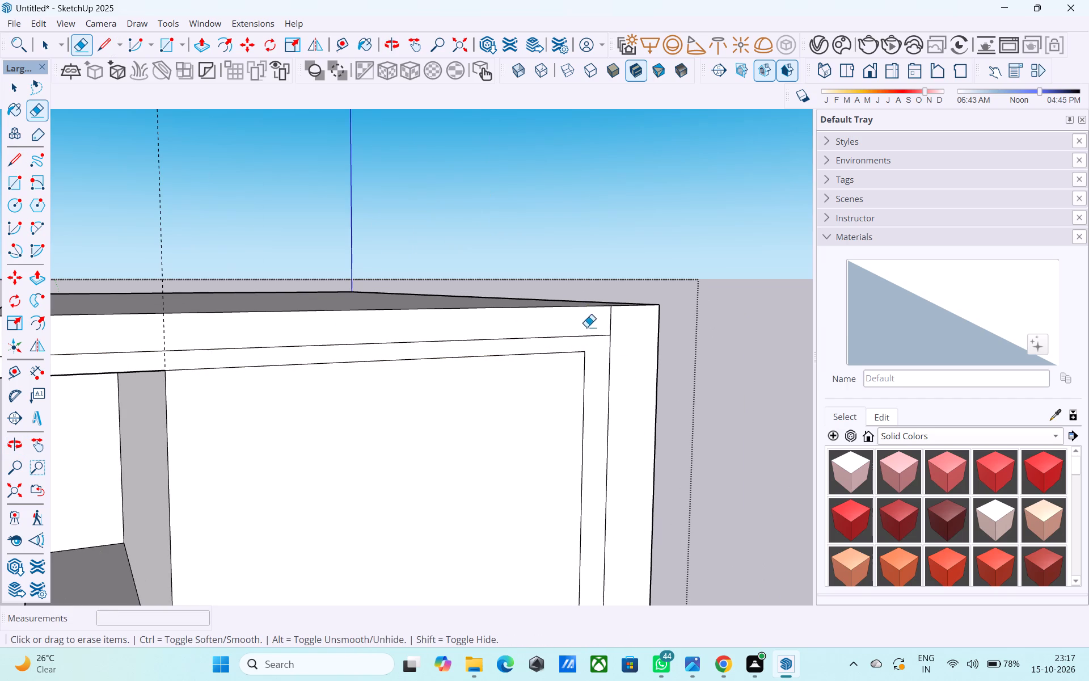
{"action": "left_click_drag", "start_coordinate": [603, 325], "coordinate": [618, 321]}
Erase the pieces of the vertical strip's inner edge where the three slab bands below the top band meet it on the narrow face.
{"action": "scroll", "coordinate": [620, 330], "scroll_direction": "down", "scroll_amount": 12}
{"action": "middle_click_drag", "start_coordinate": [482, 379], "coordinate": [577, 372]}
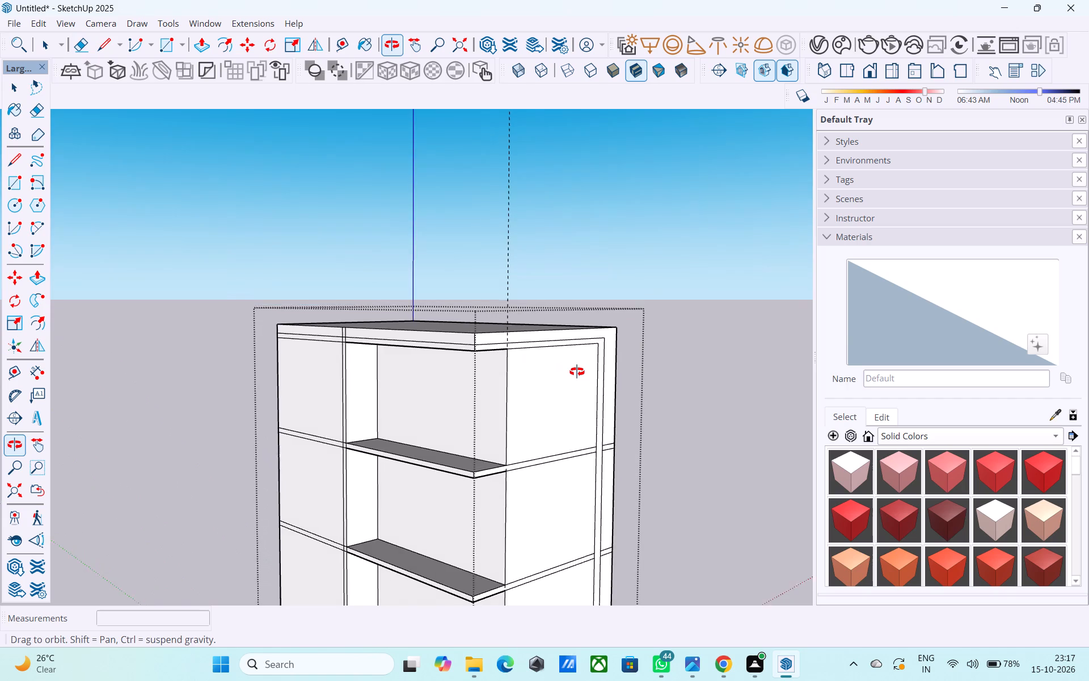
{"action": "middle_click_drag", "start_coordinate": [577, 372], "coordinate": [567, 350]}
{"action": "scroll", "coordinate": [567, 350], "scroll_direction": "down", "scroll_amount": 4}
{"action": "middle_click_drag", "start_coordinate": [583, 407], "coordinate": [556, 412]}
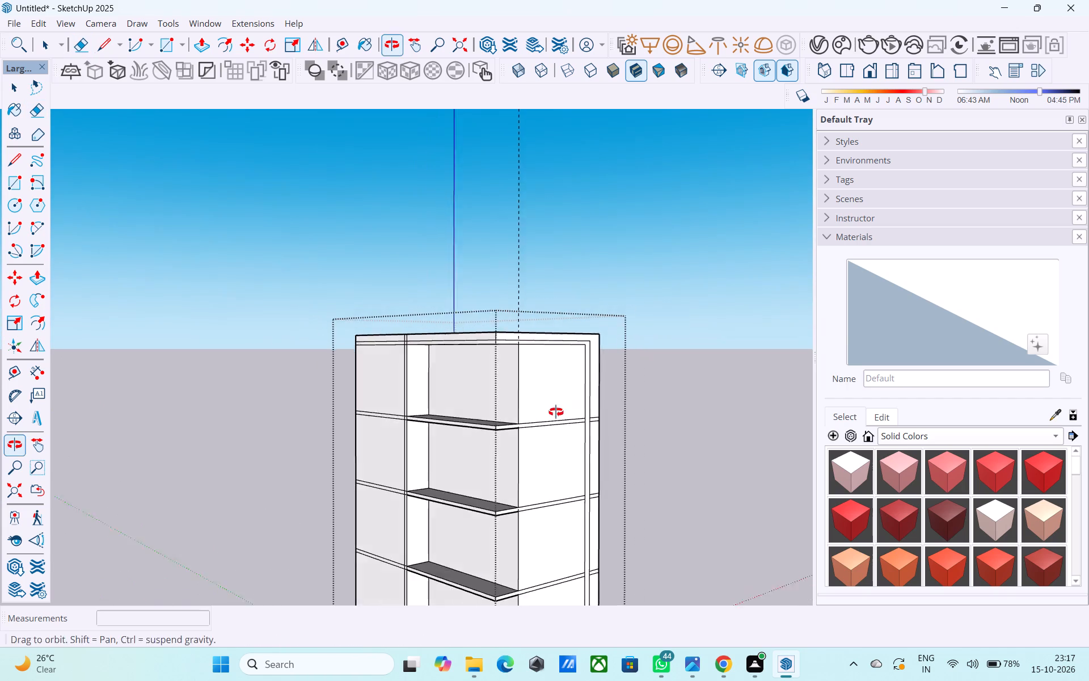
{"action": "middle_click_drag", "start_coordinate": [556, 412], "coordinate": [539, 410]}
{"action": "scroll", "coordinate": [567, 435], "scroll_direction": "up", "scroll_amount": 17}
{"action": "left_click", "coordinate": [613, 385]}
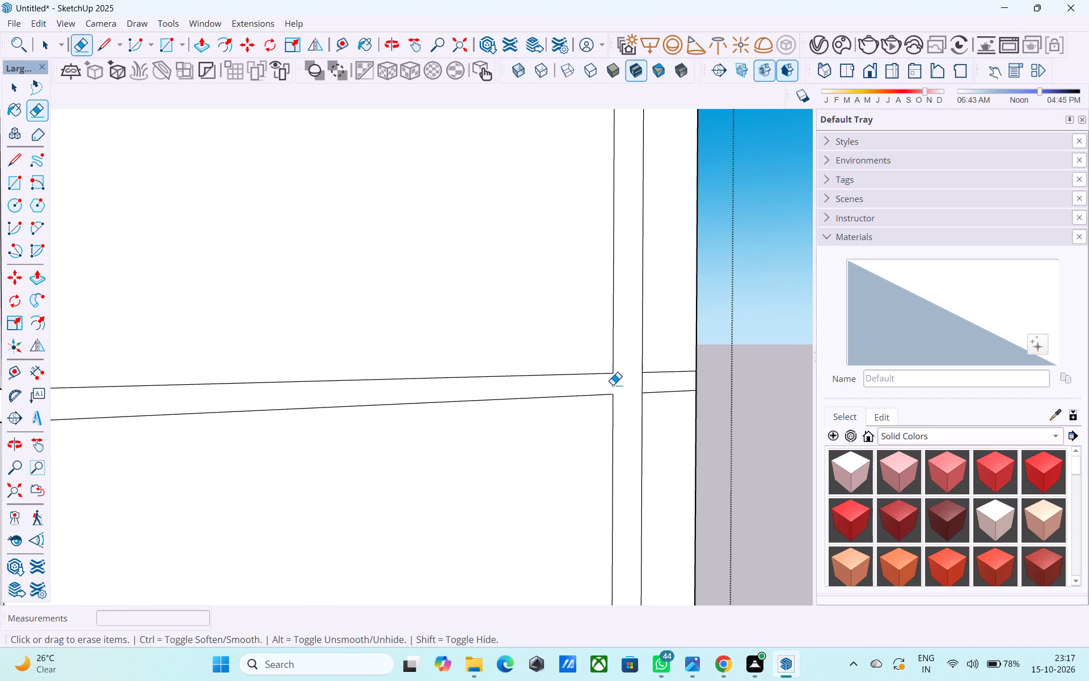
{"action": "scroll", "coordinate": [605, 304], "scroll_direction": "down", "scroll_amount": 14}
{"action": "scroll", "coordinate": [577, 479], "scroll_direction": "up", "scroll_amount": 11}
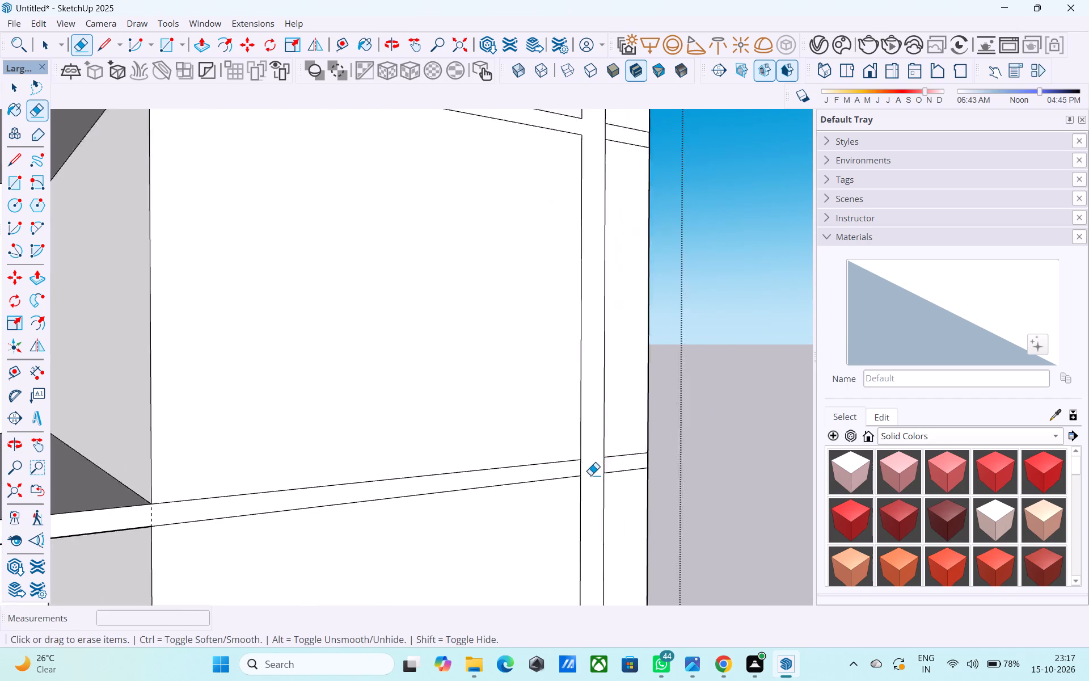
{"action": "scroll", "coordinate": [590, 475], "scroll_direction": "up", "scroll_amount": 3}
{"action": "left_click_drag", "start_coordinate": [583, 464], "coordinate": [575, 465]}
{"action": "scroll", "coordinate": [568, 446], "scroll_direction": "down", "scroll_amount": 20}
{"action": "scroll", "coordinate": [568, 446], "scroll_direction": "down", "scroll_amount": 2}
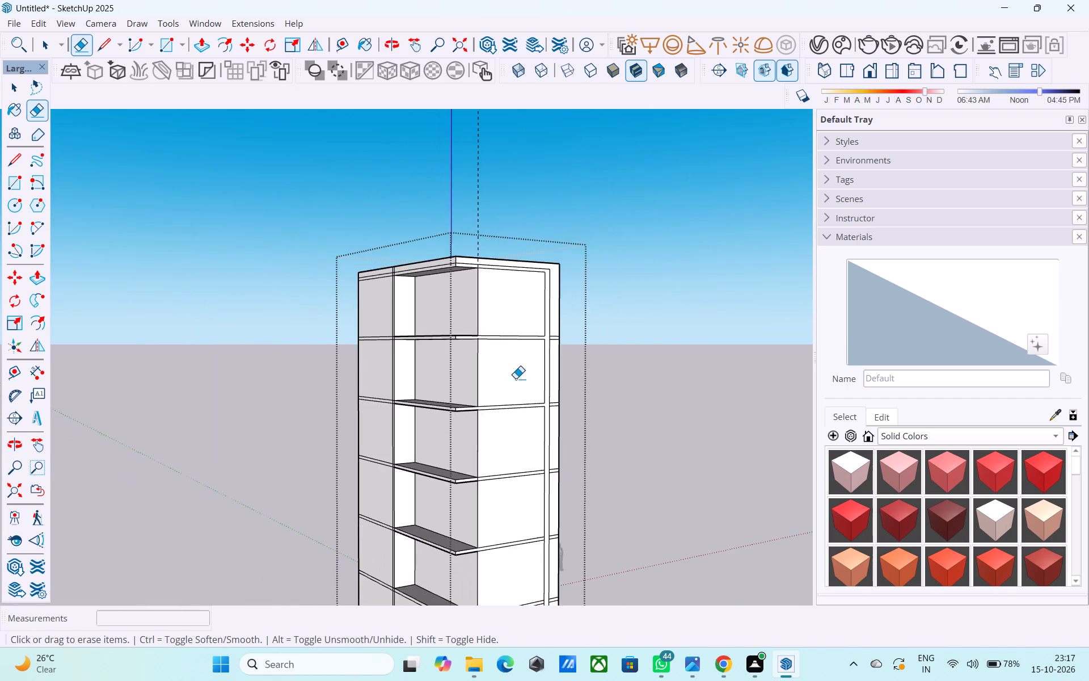
{"action": "scroll", "coordinate": [544, 493], "scroll_direction": "up", "scroll_amount": 13}
{"action": "scroll", "coordinate": [514, 458], "scroll_direction": "up", "scroll_amount": 8}
{"action": "left_click_drag", "start_coordinate": [539, 444], "coordinate": [555, 442]}
{"action": "scroll", "coordinate": [554, 438], "scroll_direction": "down", "scroll_amount": 14}
{"action": "scroll", "coordinate": [552, 436], "scroll_direction": "up", "scroll_amount": 1}
{"action": "scroll", "coordinate": [552, 436], "scroll_direction": "down", "scroll_amount": 9}
{"action": "scroll", "coordinate": [557, 537], "scroll_direction": "up", "scroll_amount": 2}
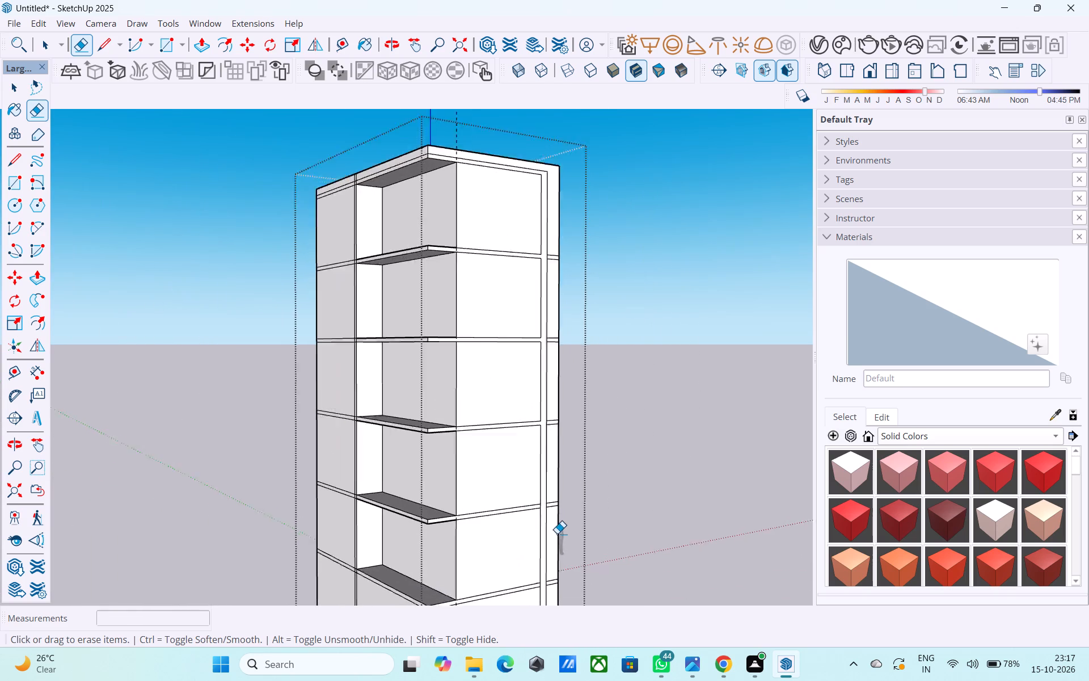
Erase the strip's inner edge pieces at the two lowest slab bands on the narrow face.
{"action": "scroll", "coordinate": [557, 533], "scroll_direction": "up", "scroll_amount": 18}
{"action": "left_click", "coordinate": [524, 473]}
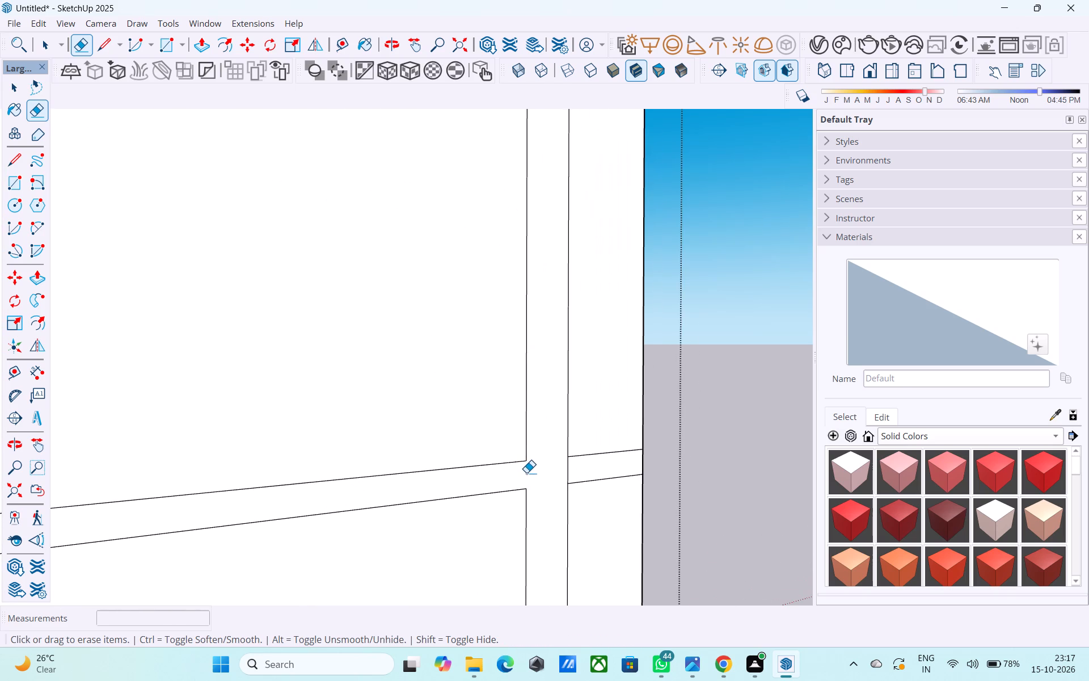
{"action": "scroll", "coordinate": [526, 473], "scroll_direction": "down", "scroll_amount": 11}
{"action": "scroll", "coordinate": [526, 472], "scroll_direction": "up", "scroll_amount": 2}
{"action": "scroll", "coordinate": [526, 472], "scroll_direction": "down", "scroll_amount": 3}
{"action": "scroll", "coordinate": [537, 359], "scroll_direction": "down", "scroll_amount": 6}
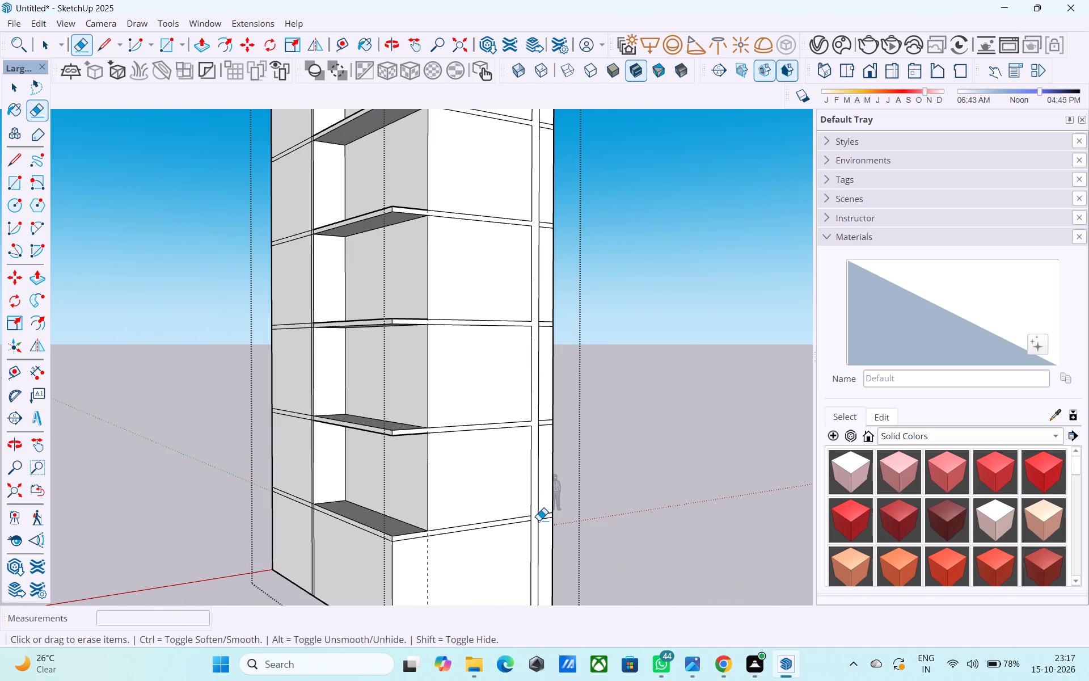
{"action": "scroll", "coordinate": [531, 545], "scroll_direction": "up", "scroll_amount": 5}
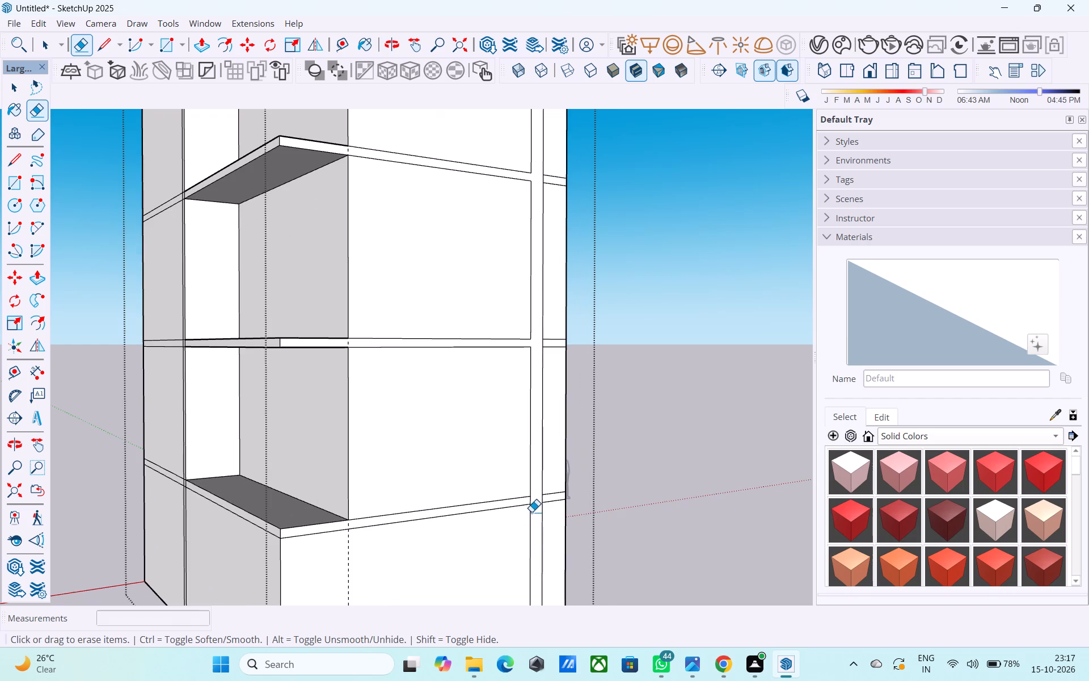
{"action": "scroll", "coordinate": [531, 503], "scroll_direction": "up", "scroll_amount": 3}
{"action": "scroll", "coordinate": [531, 503], "scroll_direction": "down", "scroll_amount": 1}
{"action": "scroll", "coordinate": [531, 503], "scroll_direction": "up", "scroll_amount": 1}
{"action": "left_click", "coordinate": [531, 502]}
{"action": "scroll", "coordinate": [530, 485], "scroll_direction": "down", "scroll_amount": 6}
{"action": "scroll", "coordinate": [528, 393], "scroll_direction": "down", "scroll_amount": 6}
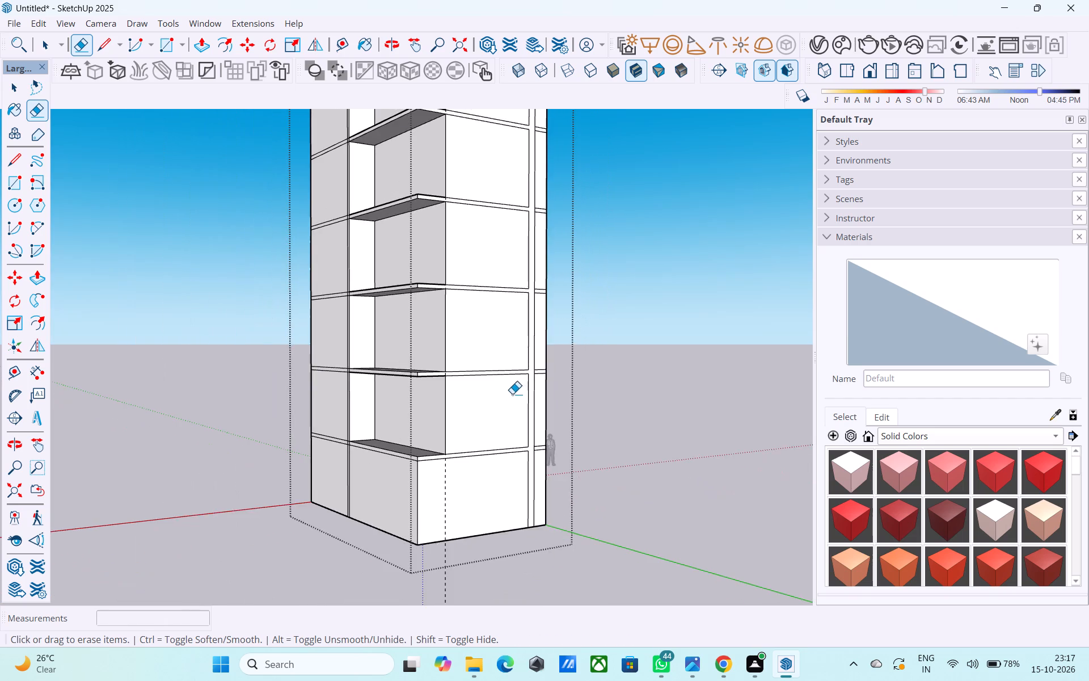
Push/Pull the joined slab-band and vertical-strip face on the narrow side outward by 6".
{"action": "middle_click_drag", "start_coordinate": [512, 394], "coordinate": [558, 473]}
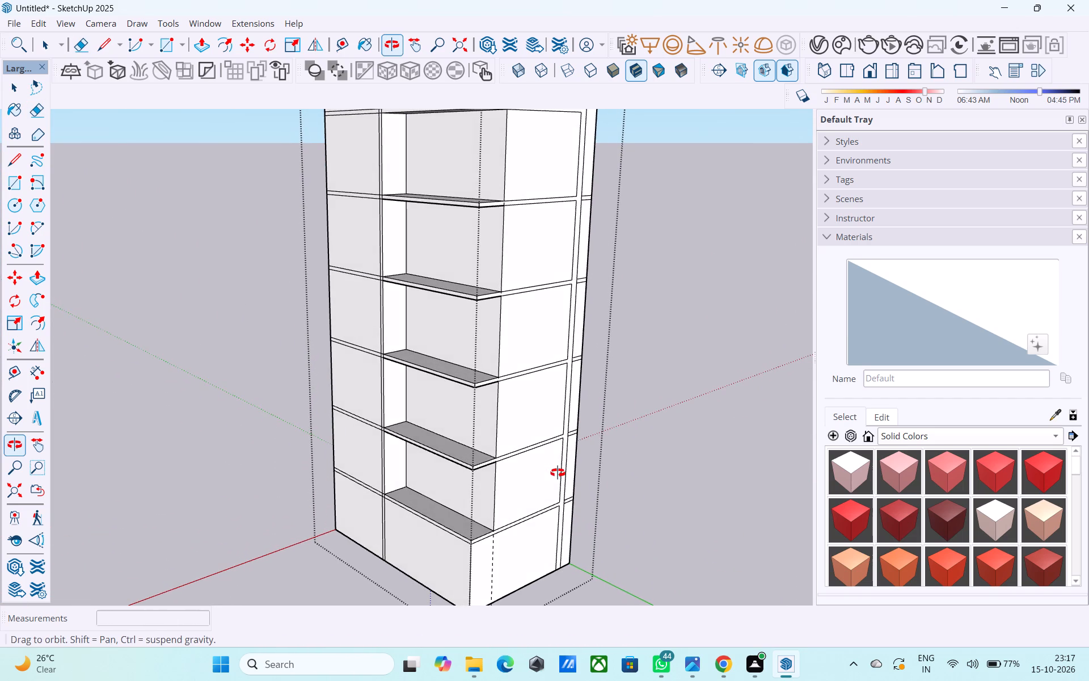
{"action": "middle_click_drag", "start_coordinate": [558, 473], "coordinate": [434, 512]}
{"action": "key", "text": "space"}
{"action": "scroll", "coordinate": [453, 504], "scroll_direction": "up", "scroll_amount": 5}
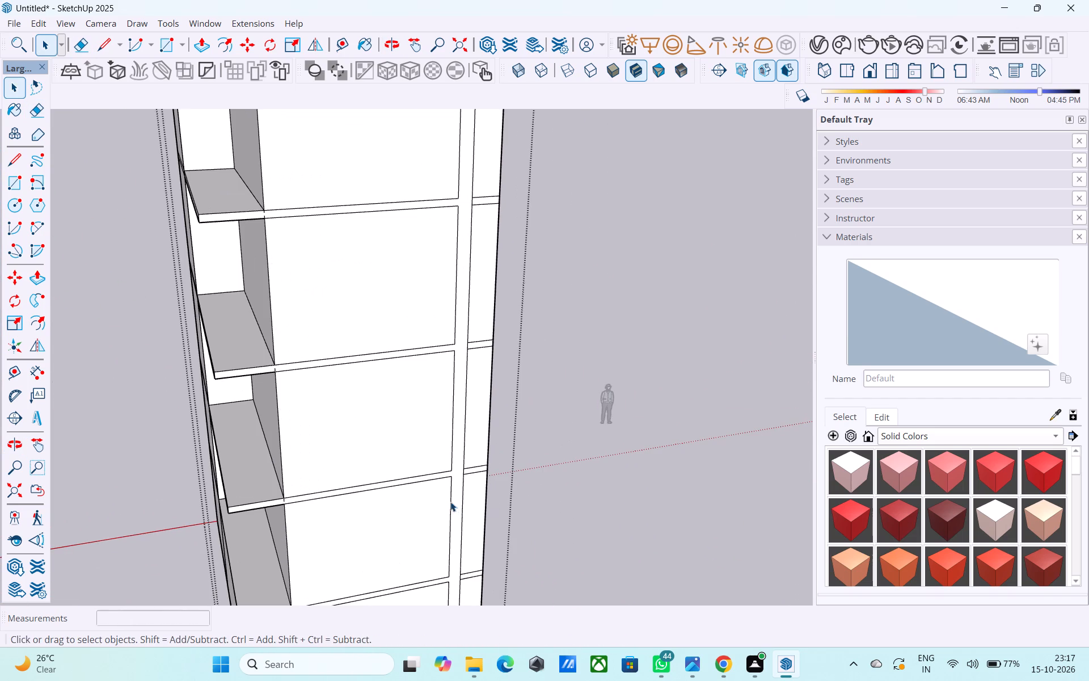
{"action": "left_click", "coordinate": [453, 502]}
{"action": "key", "text": "p"}
{"action": "left_click", "coordinate": [454, 500]}
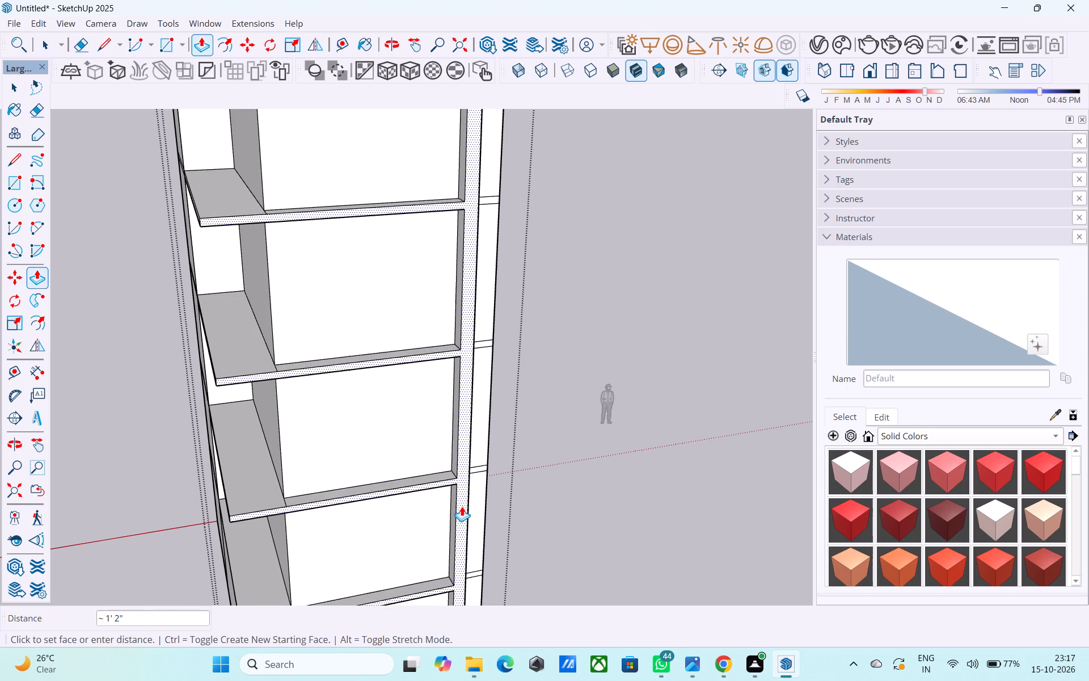
{"action": "key", "text": "6"}
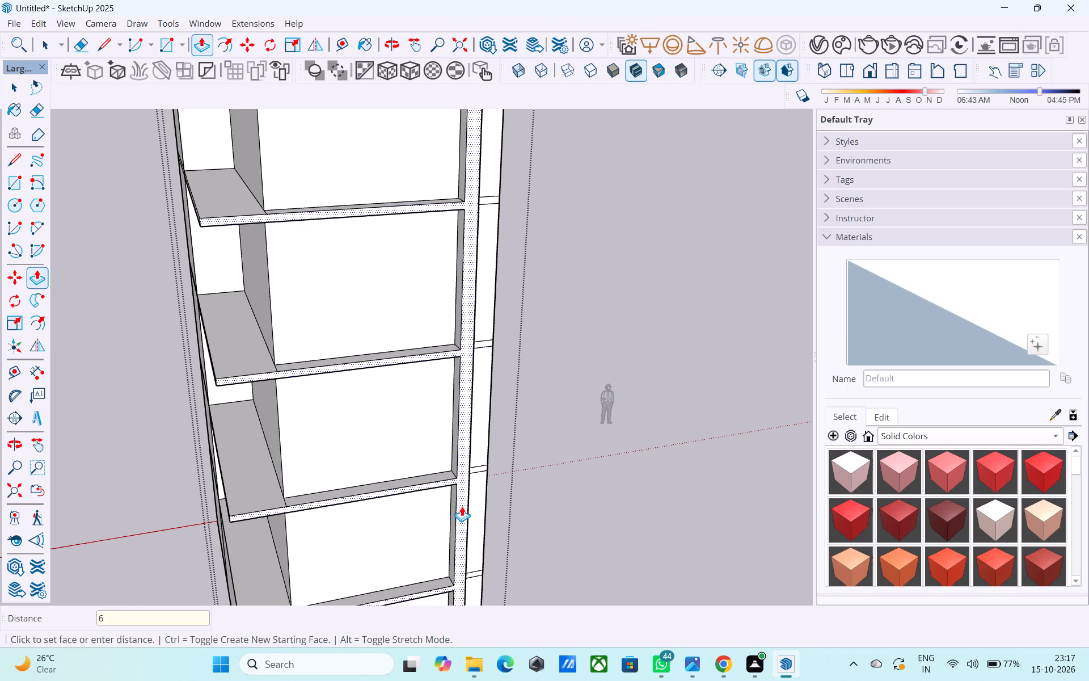
{"action": "key", "text": "shift+quotedbl"}
{"action": "key", "text": "Return"}
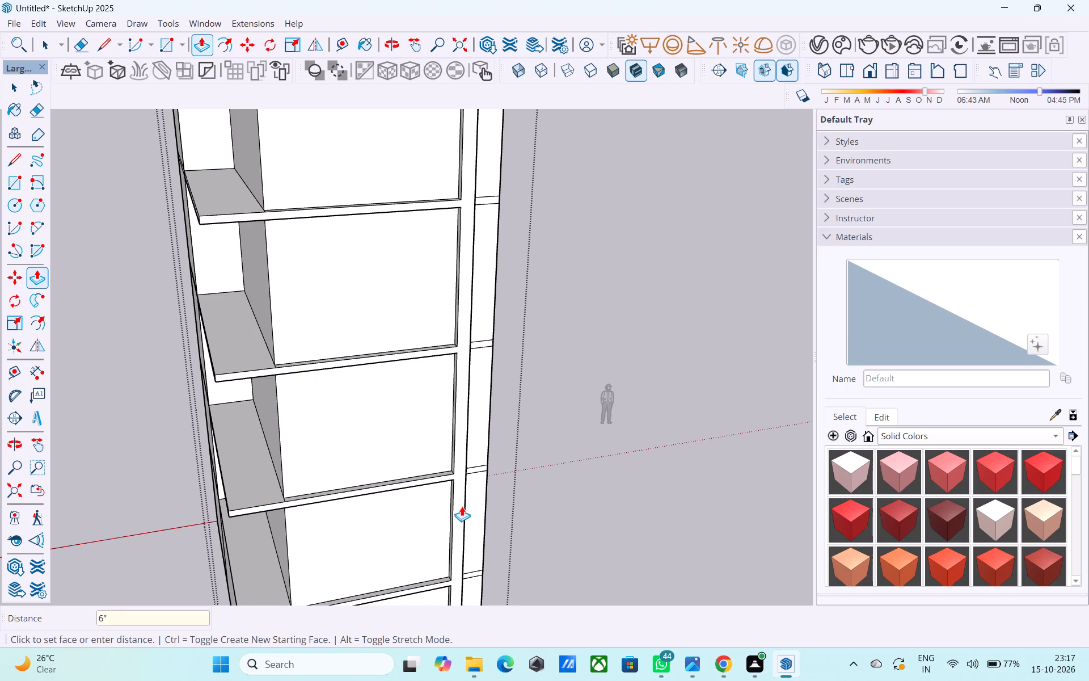
{"action": "key", "text": "space"}
Examine the building from above, below and both sides, checking the projecting bands and the wide face.
{"action": "scroll", "coordinate": [457, 516], "scroll_direction": "down", "scroll_amount": 3}
{"action": "middle_click_drag", "start_coordinate": [453, 524], "coordinate": [552, 526]}
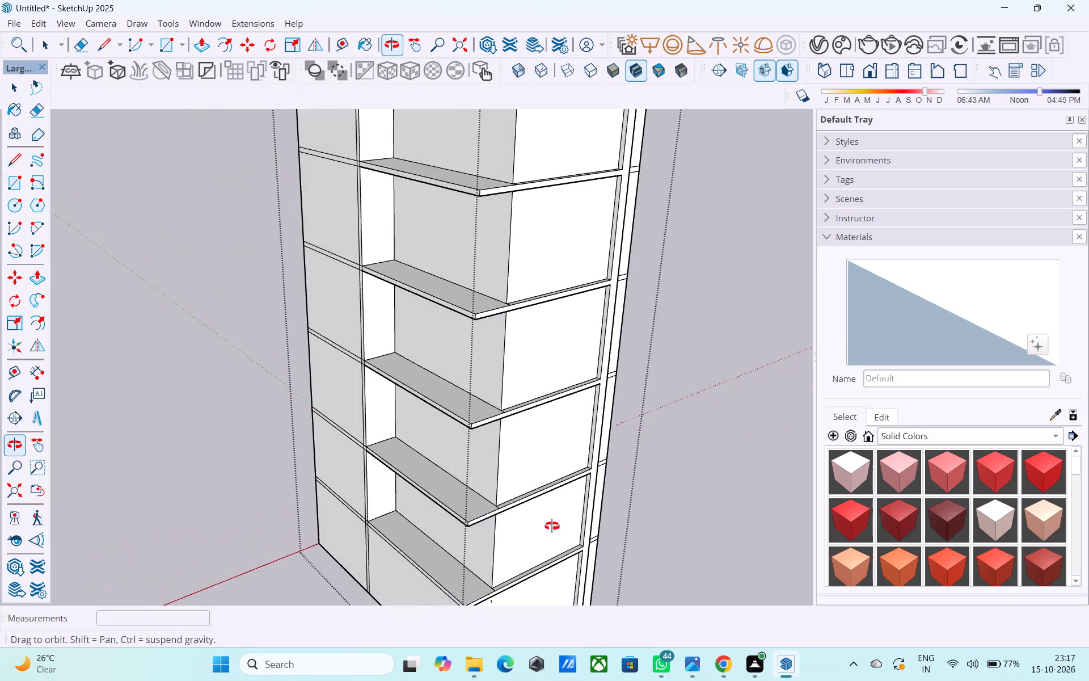
{"action": "middle_click_drag", "start_coordinate": [552, 526], "coordinate": [577, 515]}
{"action": "middle_click_drag", "start_coordinate": [578, 496], "coordinate": [522, 585]}
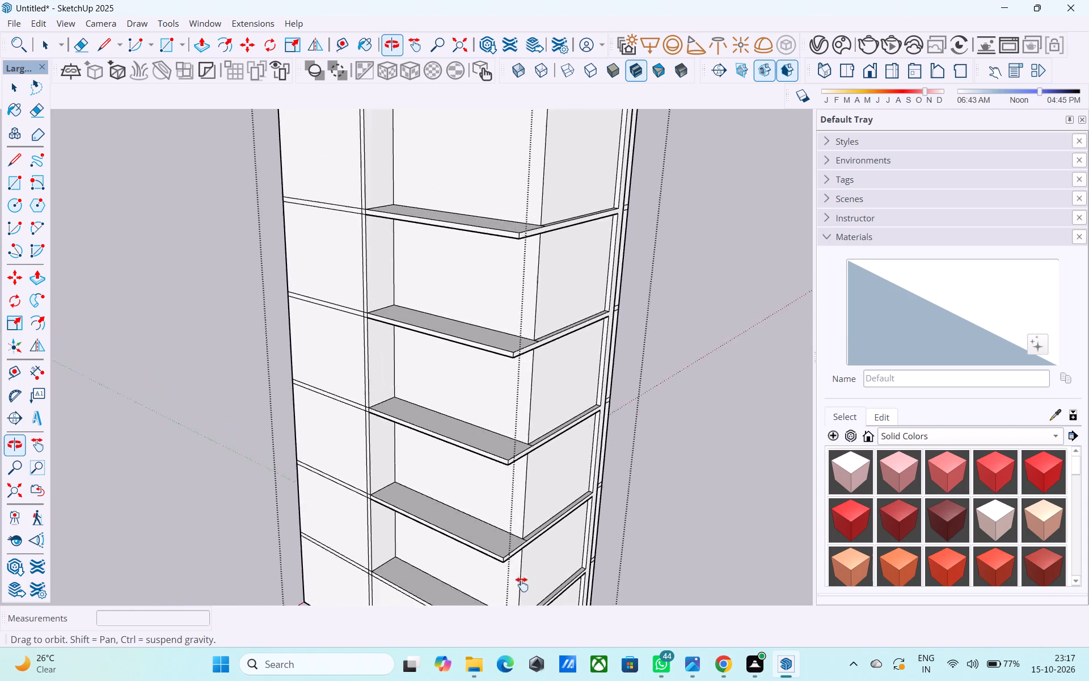
{"action": "middle_click_drag", "start_coordinate": [522, 585], "coordinate": [520, 589]}
{"action": "scroll", "coordinate": [522, 494], "scroll_direction": "down", "scroll_amount": 3}
{"action": "middle_click_drag", "start_coordinate": [516, 487], "coordinate": [505, 531]}
{"action": "middle_click_drag", "start_coordinate": [522, 495], "coordinate": [503, 551]}
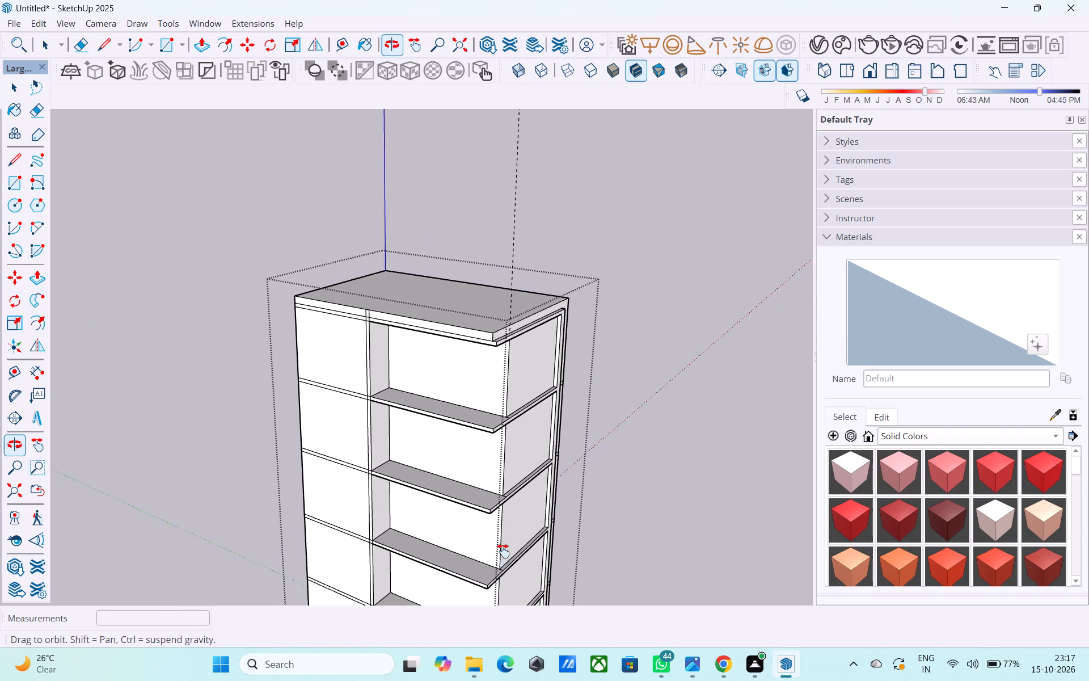
{"action": "middle_click_drag", "start_coordinate": [503, 551], "coordinate": [525, 423]}
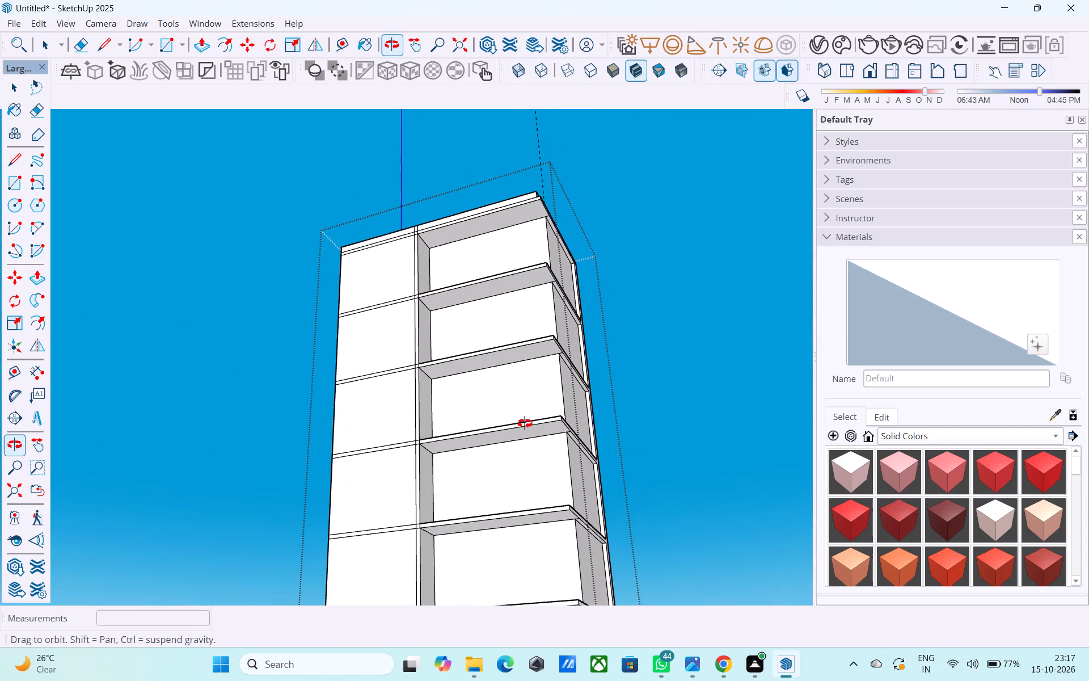
{"action": "middle_click_drag", "start_coordinate": [525, 423], "coordinate": [516, 524]}
{"action": "middle_click_drag", "start_coordinate": [534, 470], "coordinate": [539, 540], "text": "shift"}
{"action": "middle_click_drag", "start_coordinate": [510, 400], "coordinate": [507, 434]}
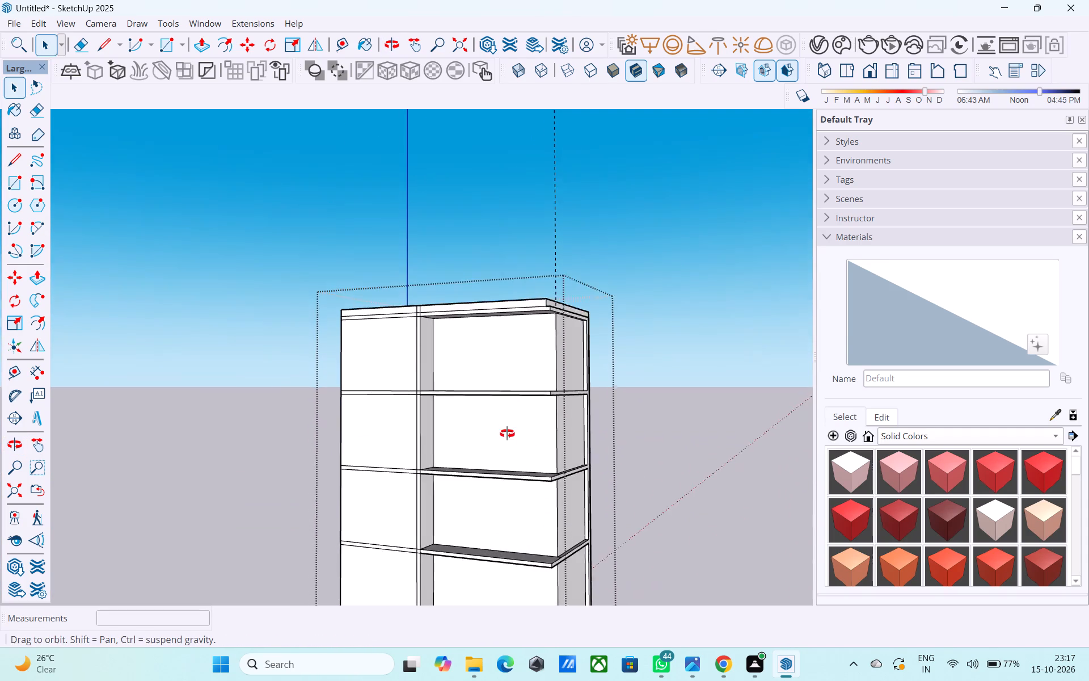
{"action": "middle_click_drag", "start_coordinate": [507, 434], "coordinate": [535, 506]}
{"action": "middle_click_drag", "start_coordinate": [521, 501], "coordinate": [506, 488], "text": "shift"}
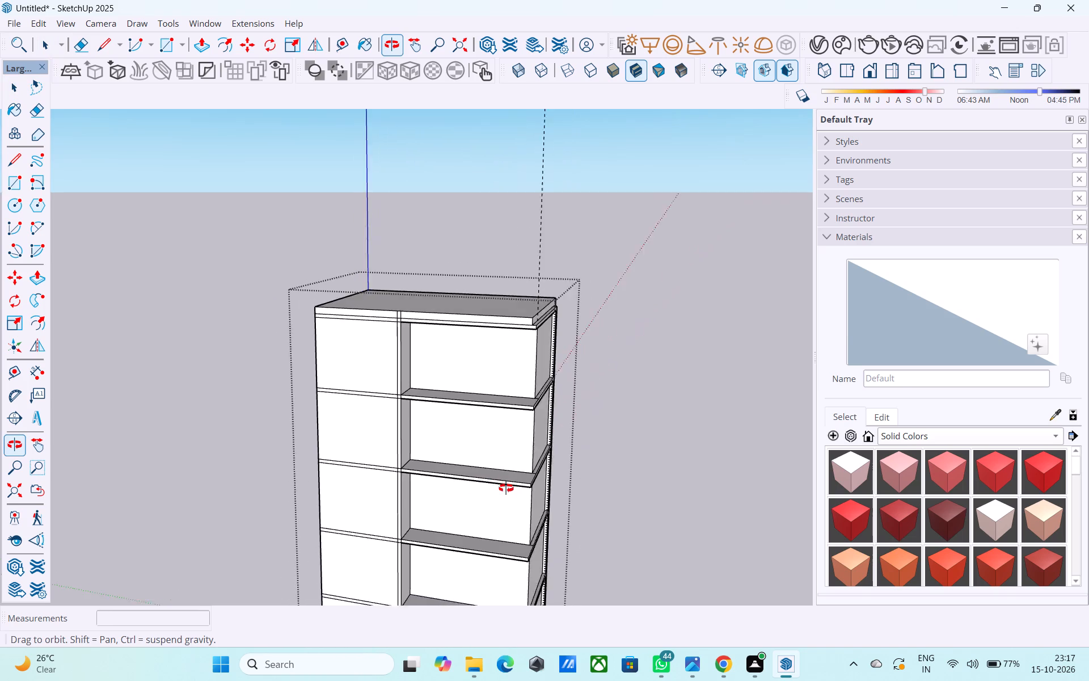
{"action": "middle_click_drag", "start_coordinate": [506, 488], "coordinate": [620, 486], "text": "shift"}
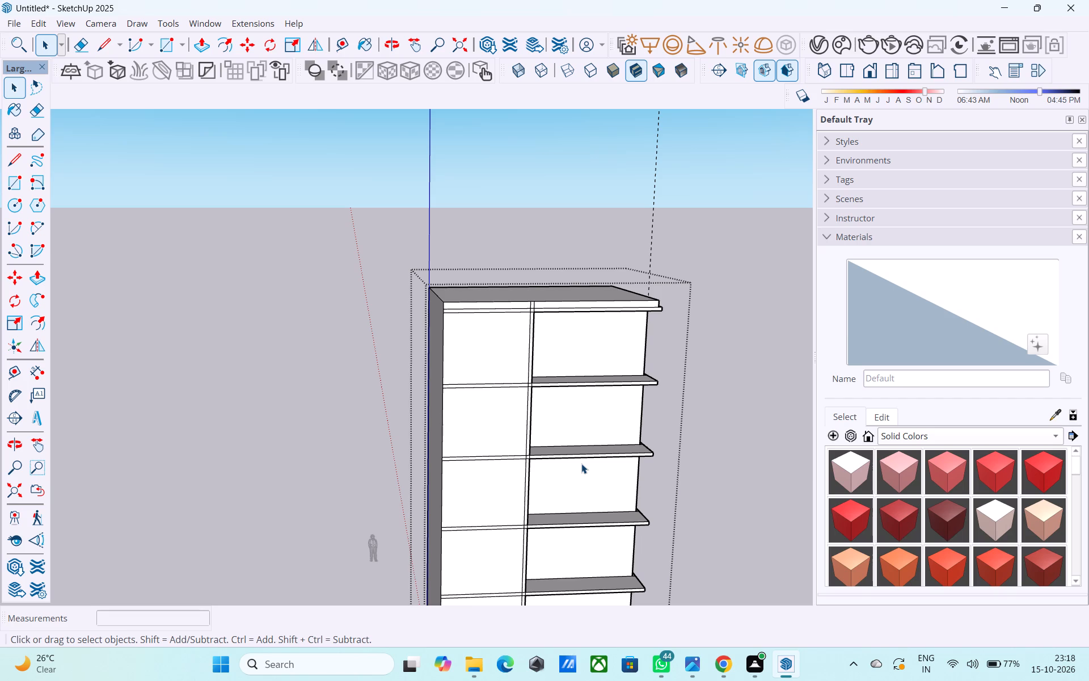
{"action": "middle_click_drag", "start_coordinate": [590, 468], "coordinate": [602, 474]}
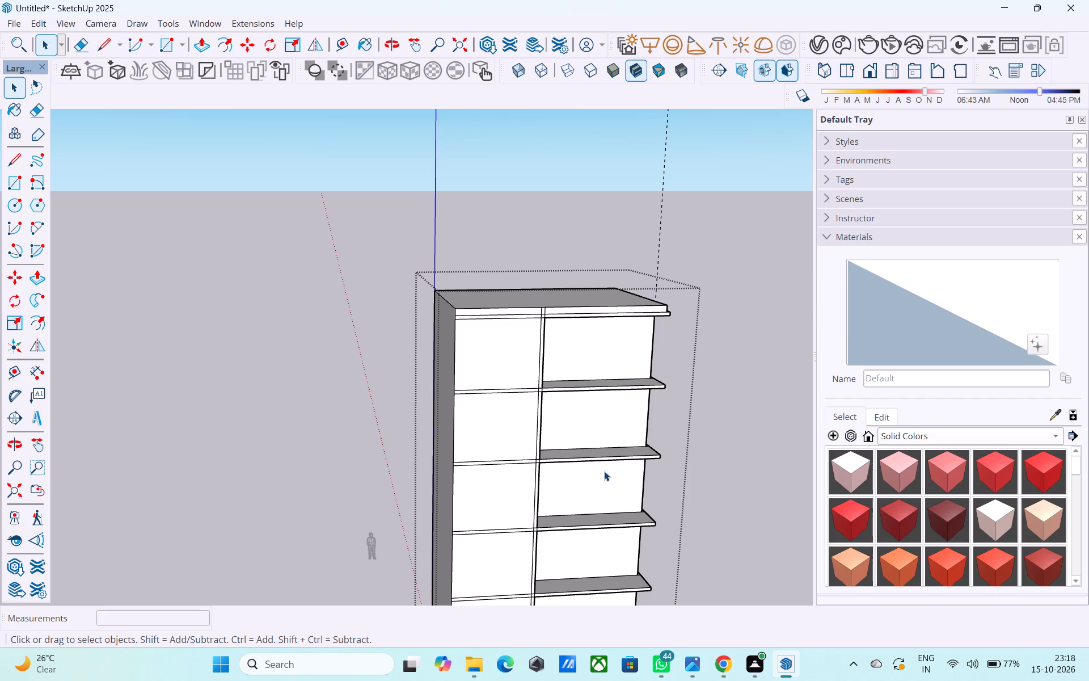
{"action": "middle_click_drag", "start_coordinate": [604, 471], "coordinate": [475, 417]}
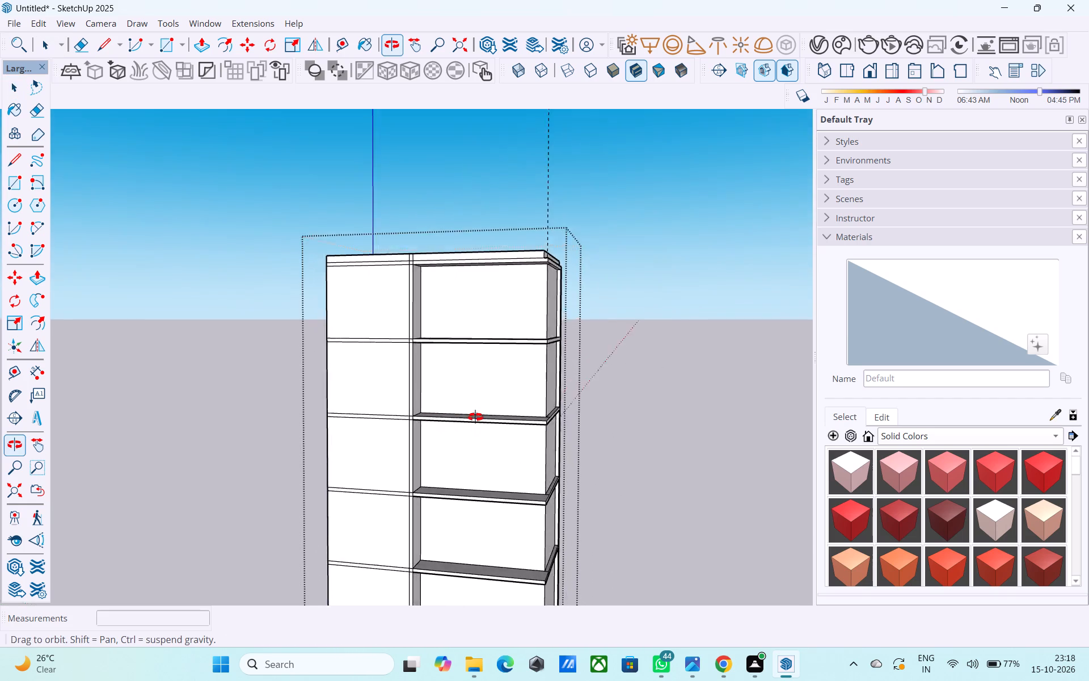
{"action": "middle_click_drag", "start_coordinate": [475, 417], "coordinate": [499, 393]}
{"action": "scroll", "coordinate": [453, 375], "scroll_direction": "down", "scroll_amount": 1}
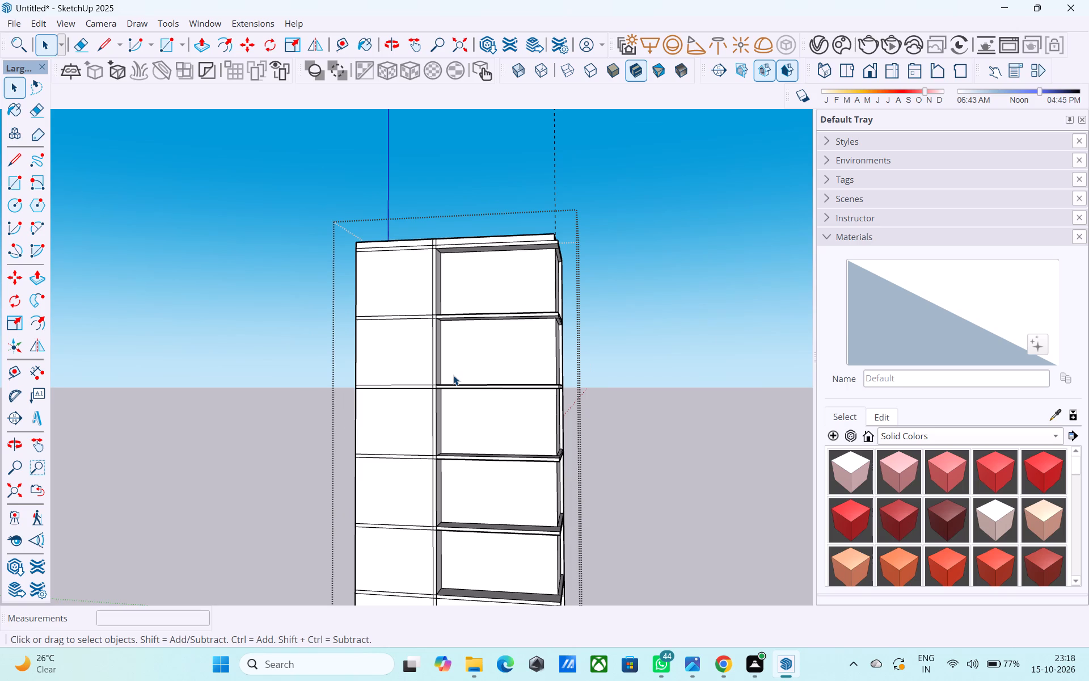
{"action": "middle_click_drag", "start_coordinate": [449, 375], "coordinate": [474, 393]}
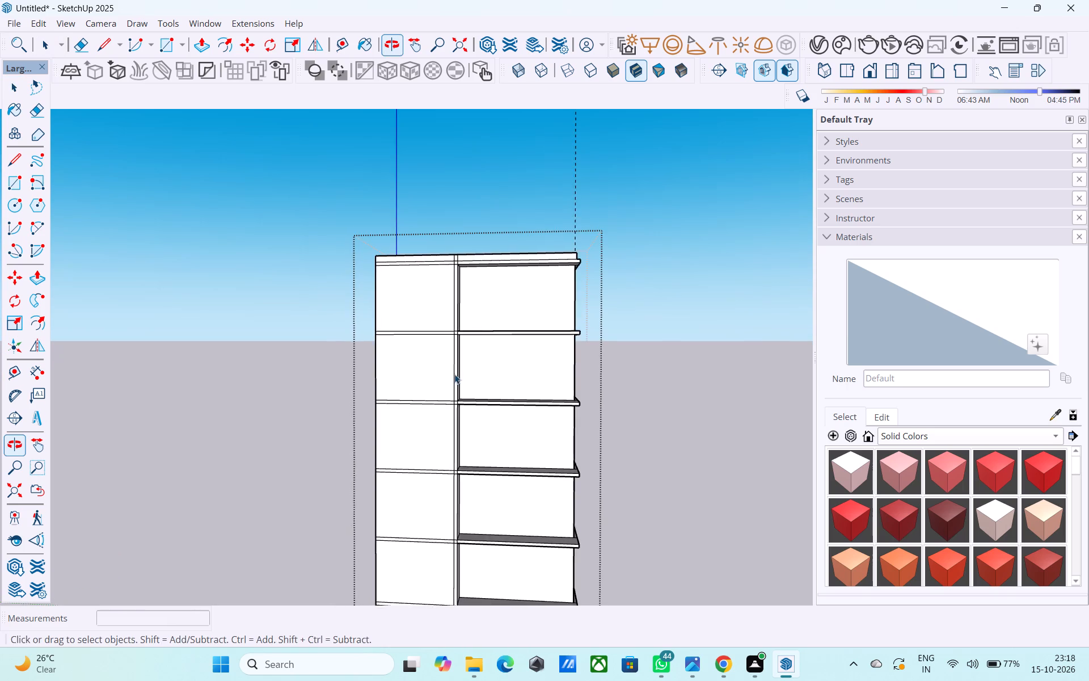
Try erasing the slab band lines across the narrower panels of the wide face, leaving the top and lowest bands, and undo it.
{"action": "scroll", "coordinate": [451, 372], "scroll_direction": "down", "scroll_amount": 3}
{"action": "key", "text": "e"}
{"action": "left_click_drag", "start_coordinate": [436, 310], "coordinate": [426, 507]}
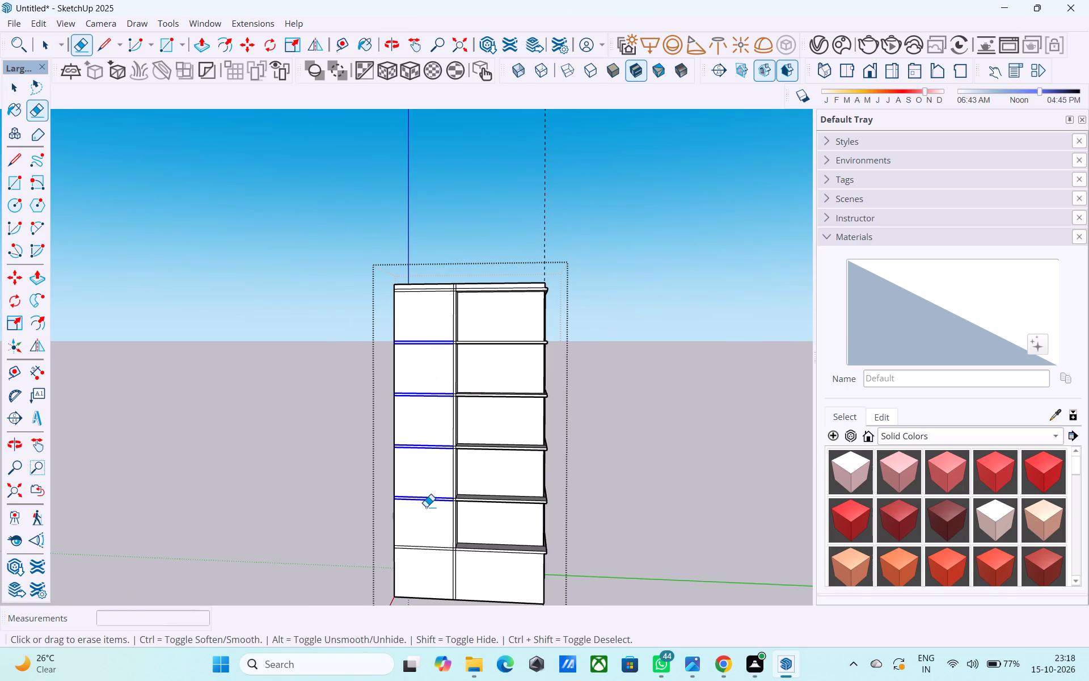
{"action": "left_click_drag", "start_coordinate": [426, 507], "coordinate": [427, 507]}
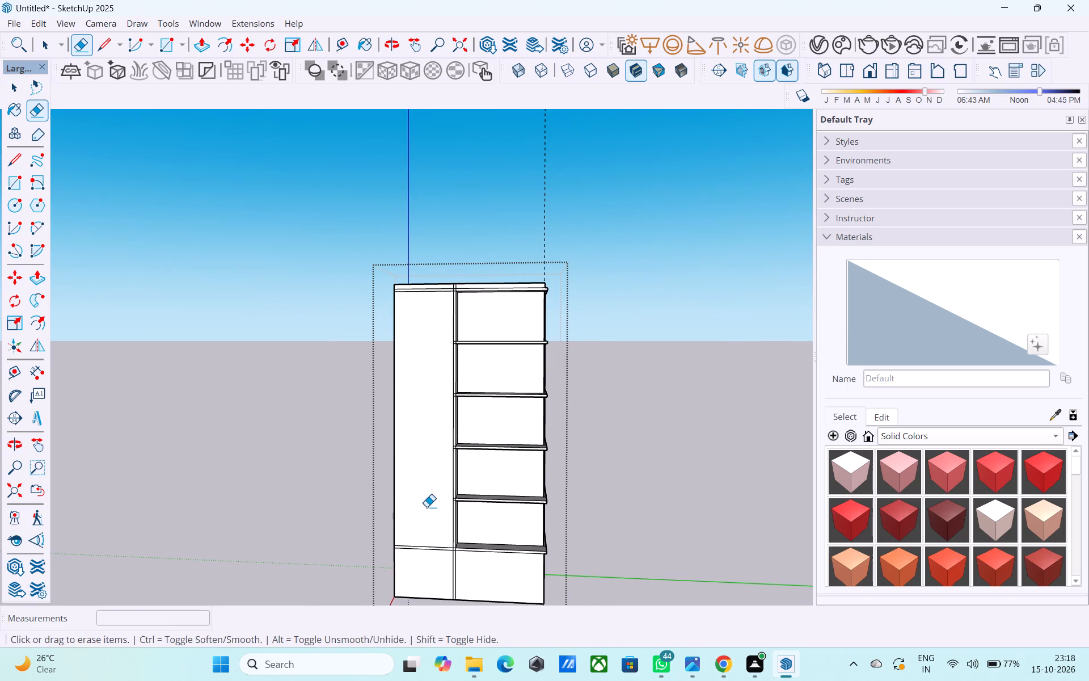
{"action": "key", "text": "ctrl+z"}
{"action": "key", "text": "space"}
Copy the top storey's outer vertical edge 1' inward across the narrower panel of the wide face.
{"action": "middle_click_drag", "start_coordinate": [430, 497], "coordinate": [435, 519]}
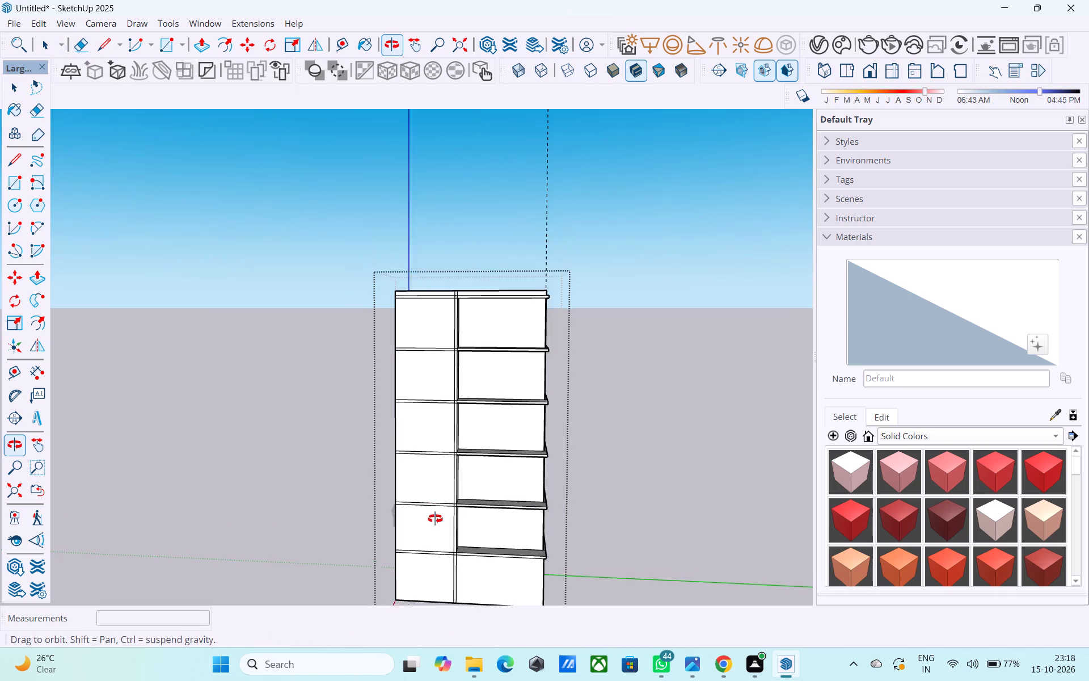
{"action": "middle_click_drag", "start_coordinate": [435, 519], "coordinate": [458, 561]}
{"action": "scroll", "coordinate": [413, 347], "scroll_direction": "up", "scroll_amount": 4}
{"action": "left_click", "coordinate": [403, 343]}
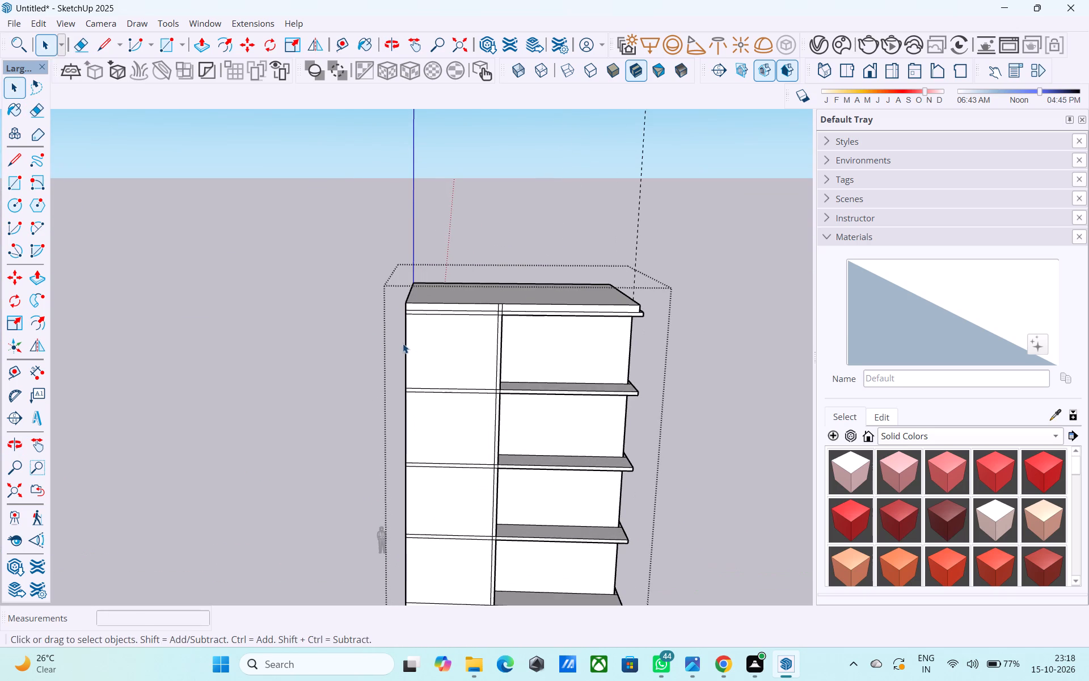
{"action": "left_click", "coordinate": [406, 344]}
{"action": "left_click", "coordinate": [406, 344]}
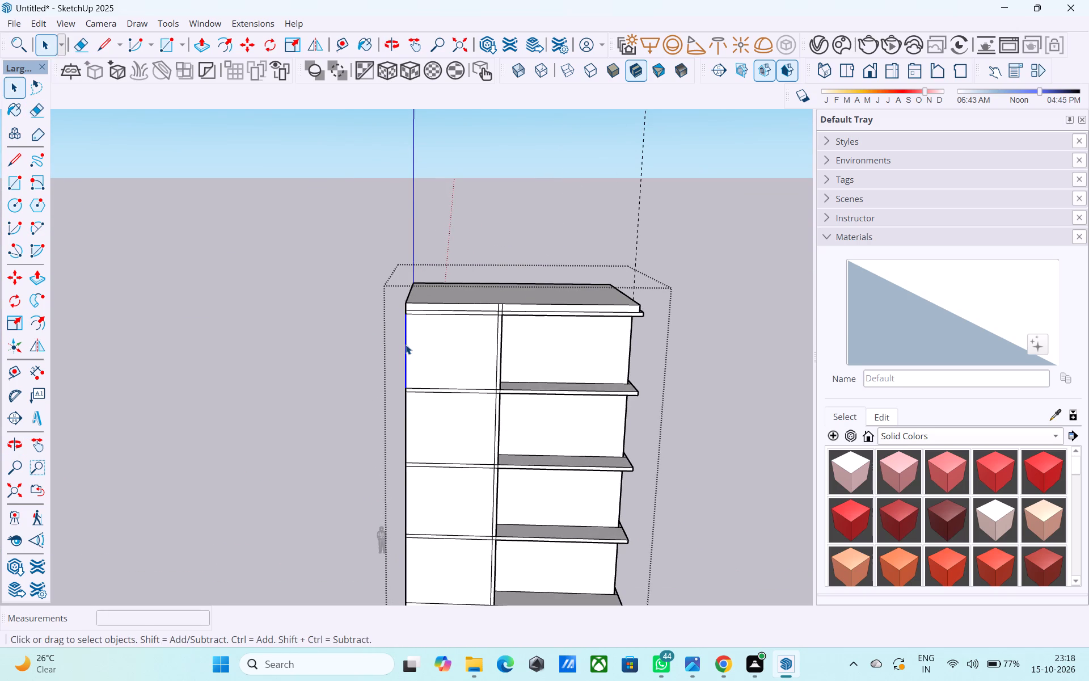
{"action": "key", "text": "m"}
{"action": "scroll", "coordinate": [408, 326], "scroll_direction": "up", "scroll_amount": 5}
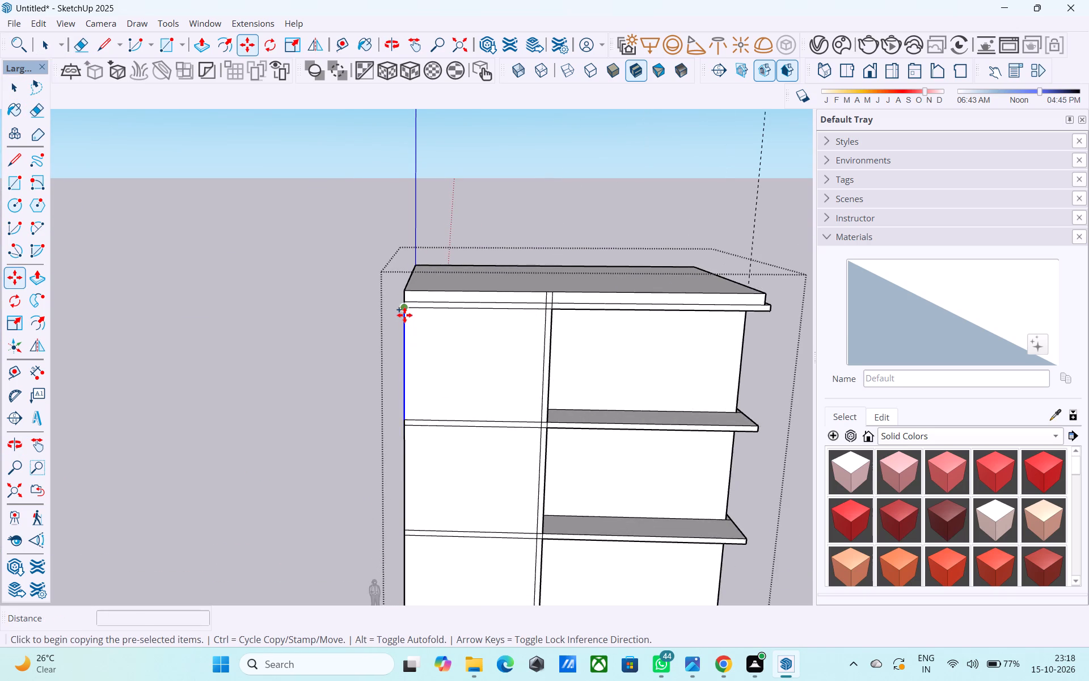
{"action": "scroll", "coordinate": [404, 315], "scroll_direction": "up", "scroll_amount": 2}
{"action": "left_click", "coordinate": [404, 310]}
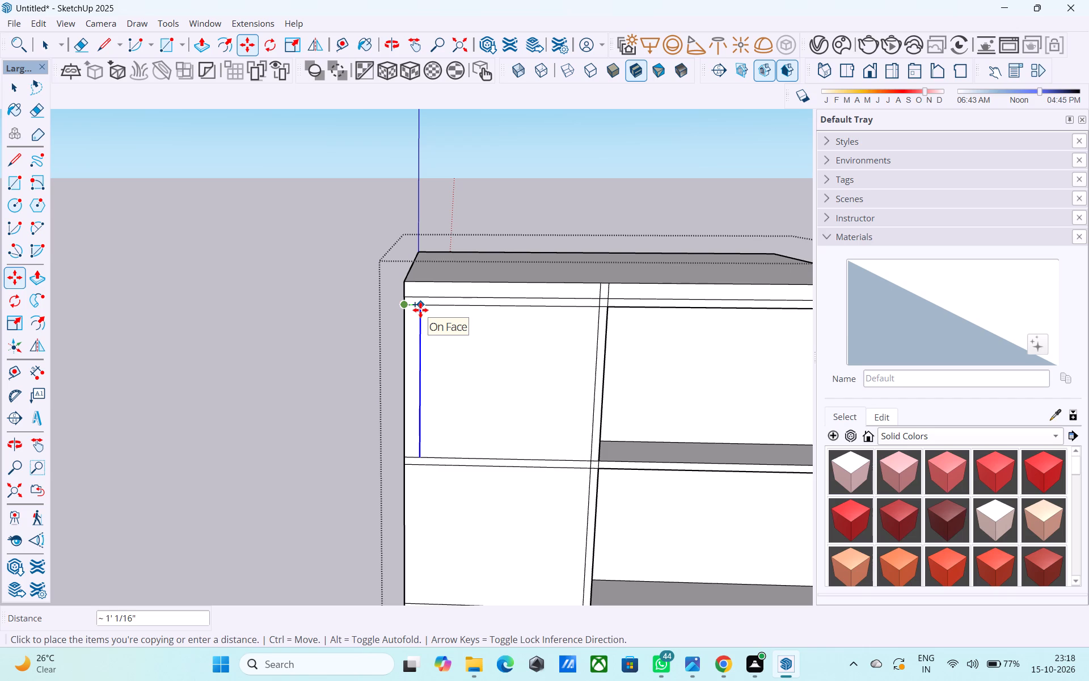
{"action": "type", "text": "1'"}
{"action": "key", "text": "Return"}
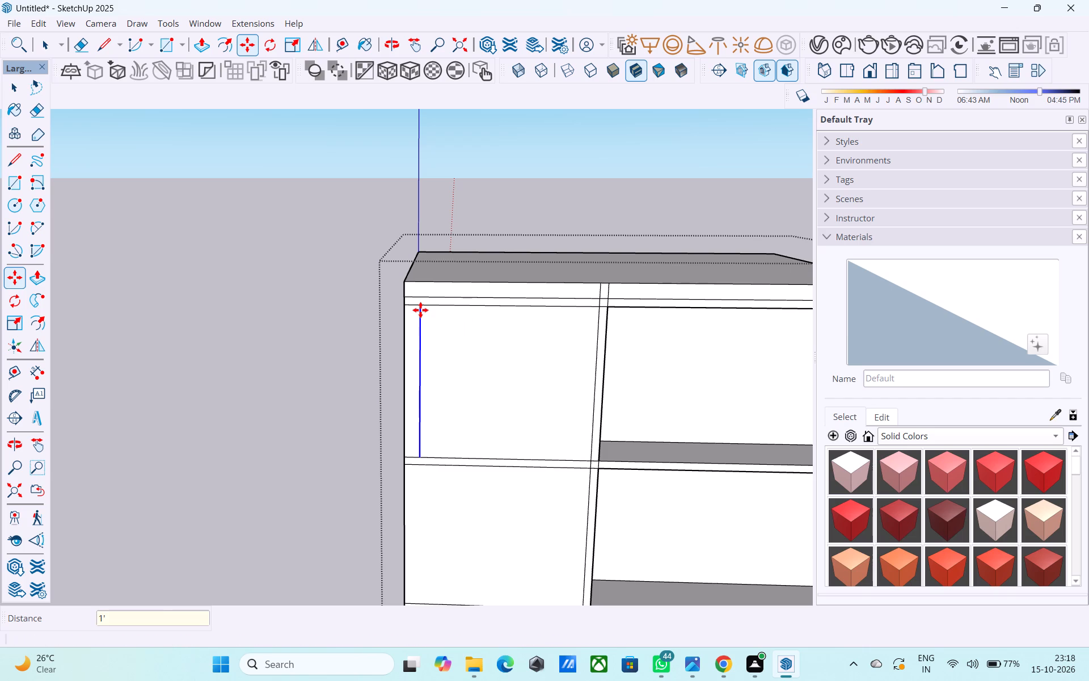
{"action": "scroll", "coordinate": [424, 312], "scroll_direction": "down", "scroll_amount": 4}
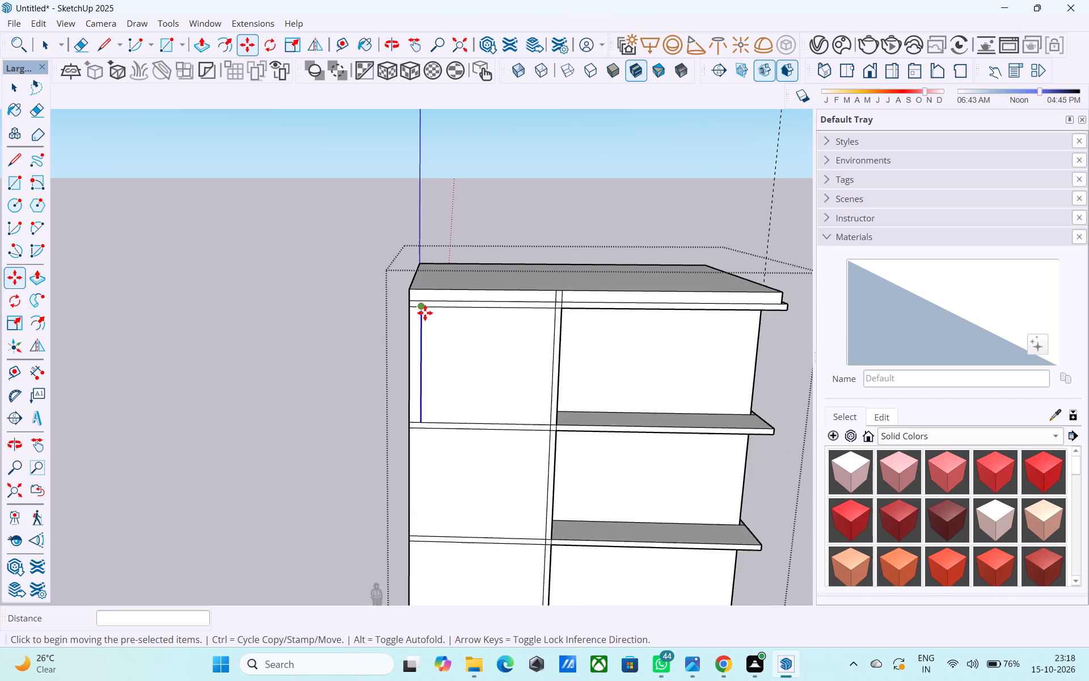
Draw a 51' 6" vertical line from the copied edge's upper end down to the lowest band's upper line.
{"action": "scroll", "coordinate": [425, 313], "scroll_direction": "up", "scroll_amount": 4}
{"action": "key", "text": "l"}
{"action": "left_click", "coordinate": [422, 309]}
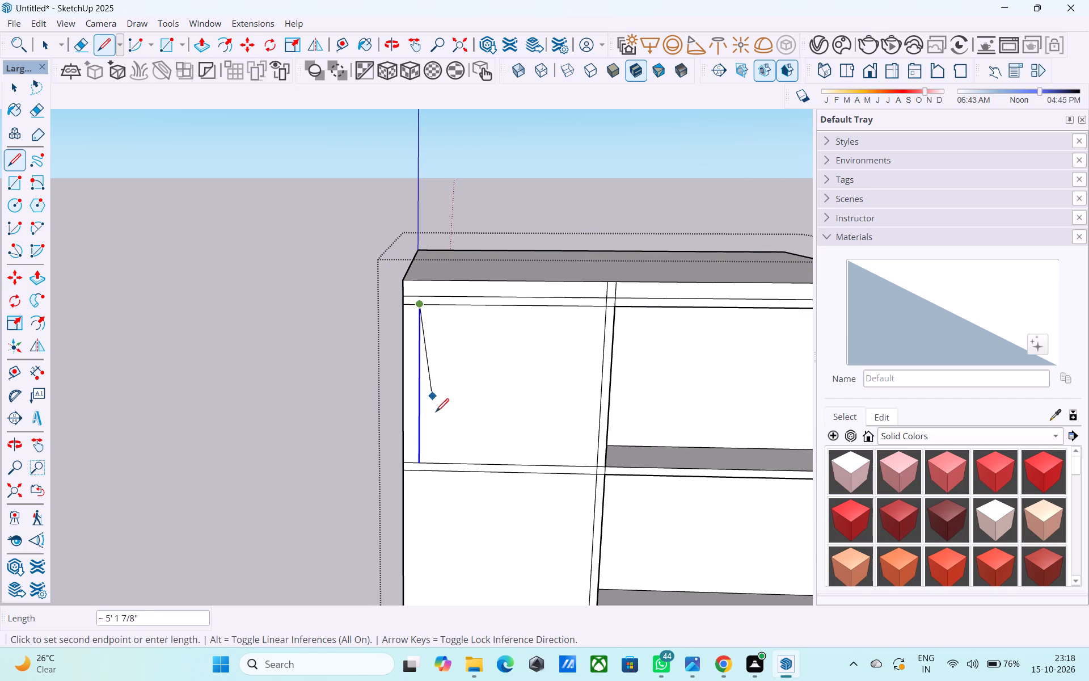
{"action": "scroll", "coordinate": [436, 459], "scroll_direction": "down", "scroll_amount": 4}
{"action": "middle_click_drag", "start_coordinate": [434, 467], "coordinate": [497, 216], "text": "shift"}
{"action": "scroll", "coordinate": [454, 466], "scroll_direction": "down", "scroll_amount": 4}
{"action": "middle_click_drag", "start_coordinate": [454, 476], "coordinate": [419, 254]}
{"action": "scroll", "coordinate": [500, 373], "scroll_direction": "up", "scroll_amount": 4}
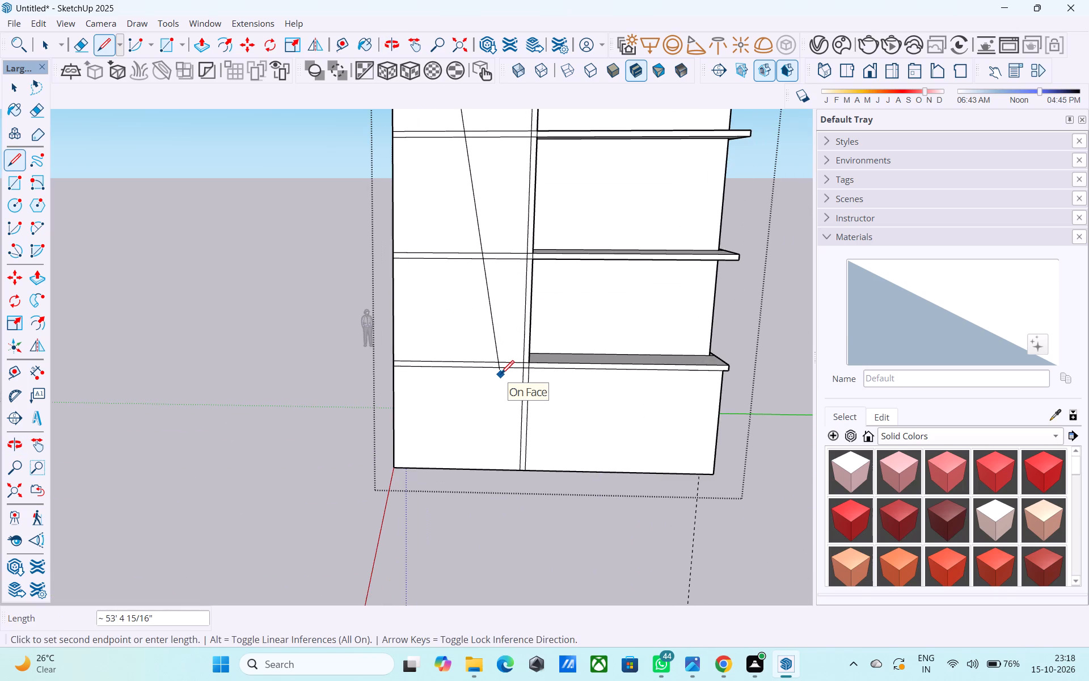
{"action": "scroll", "coordinate": [476, 375], "scroll_direction": "up", "scroll_amount": 3}
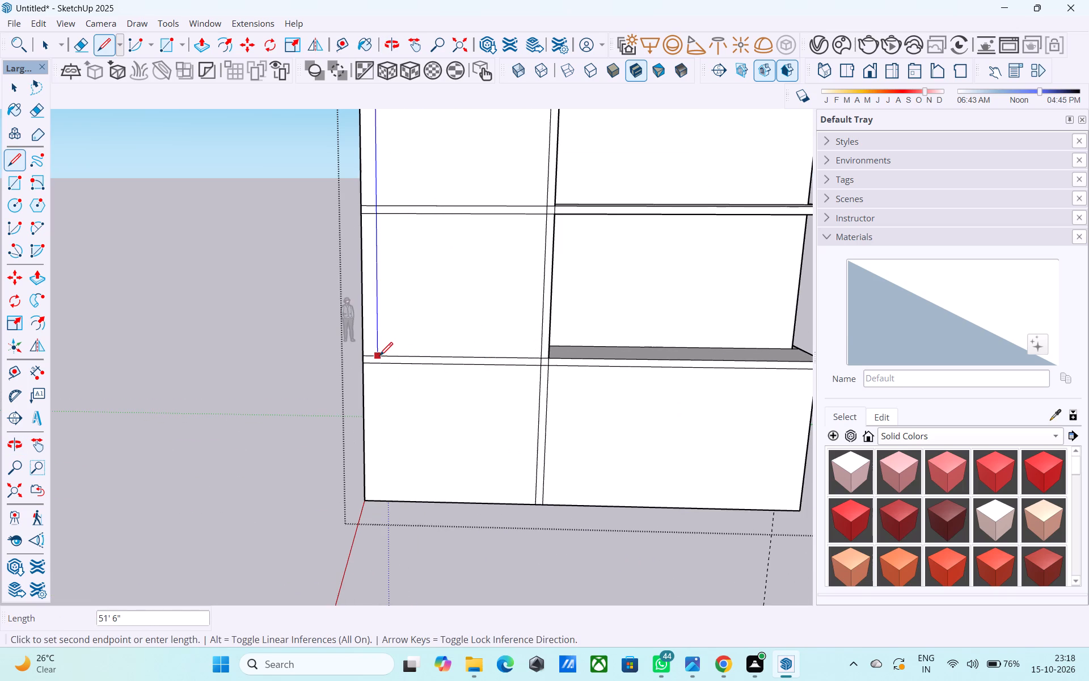
{"action": "left_click", "coordinate": [379, 357]}
{"action": "scroll", "coordinate": [412, 334], "scroll_direction": "down", "scroll_amount": 3}
{"action": "middle_click_drag", "start_coordinate": [412, 334], "coordinate": [394, 418], "text": "shift"}
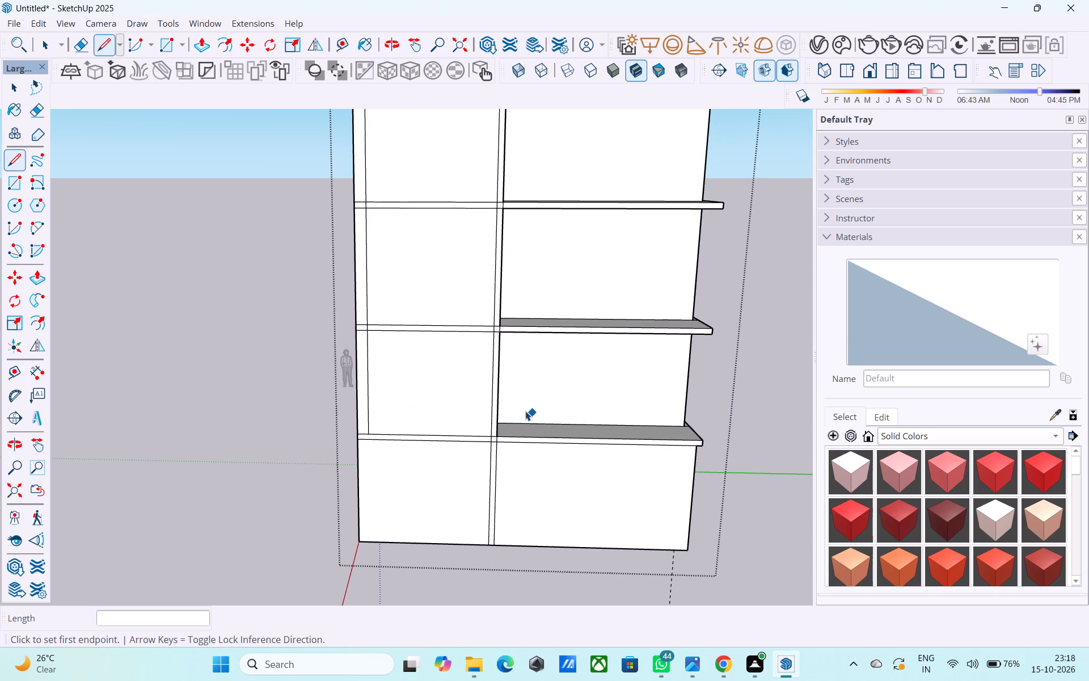
Draw a line 1' from the vertical strip along the lowest band's upper line and continue it vertically up to the top band.
{"action": "key", "text": "space"}
{"action": "key", "text": "space"}
{"action": "left_click", "coordinate": [496, 406]}
{"action": "left_click", "coordinate": [491, 403]}
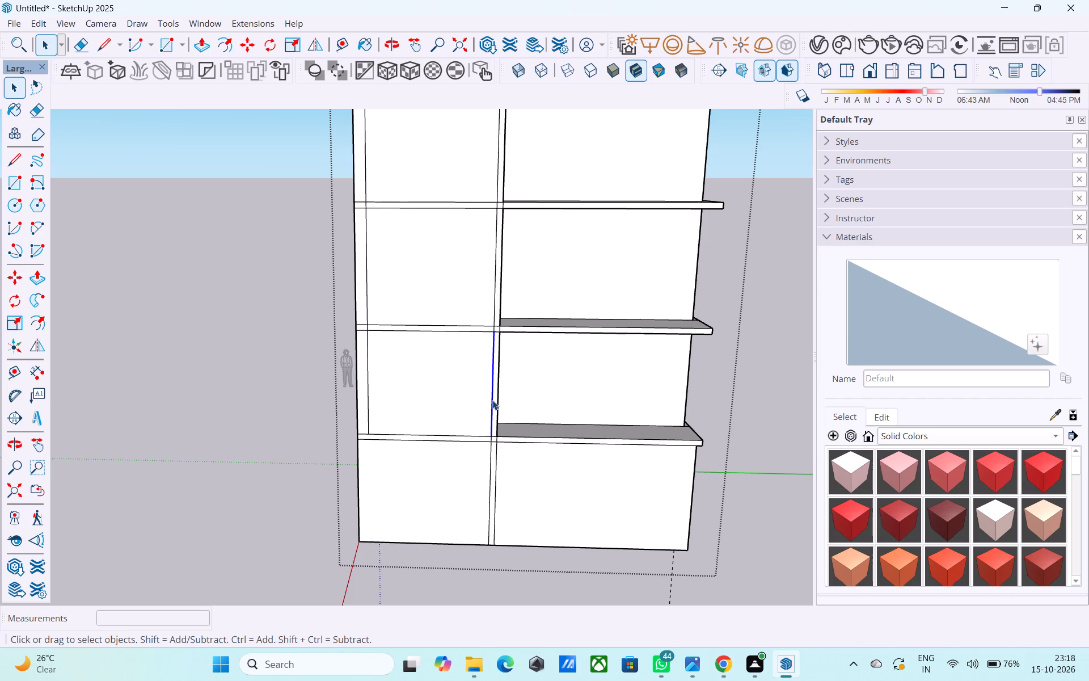
{"action": "key", "text": "l"}
{"action": "left_click", "coordinate": [490, 436]}
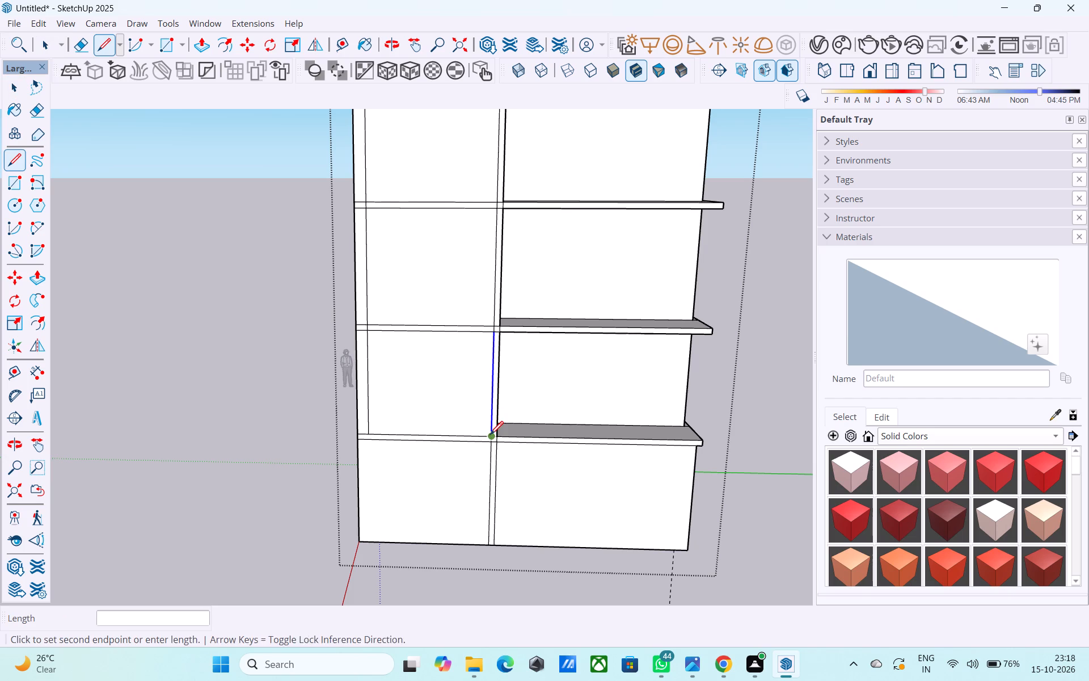
{"action": "left_click", "coordinate": [475, 434]}
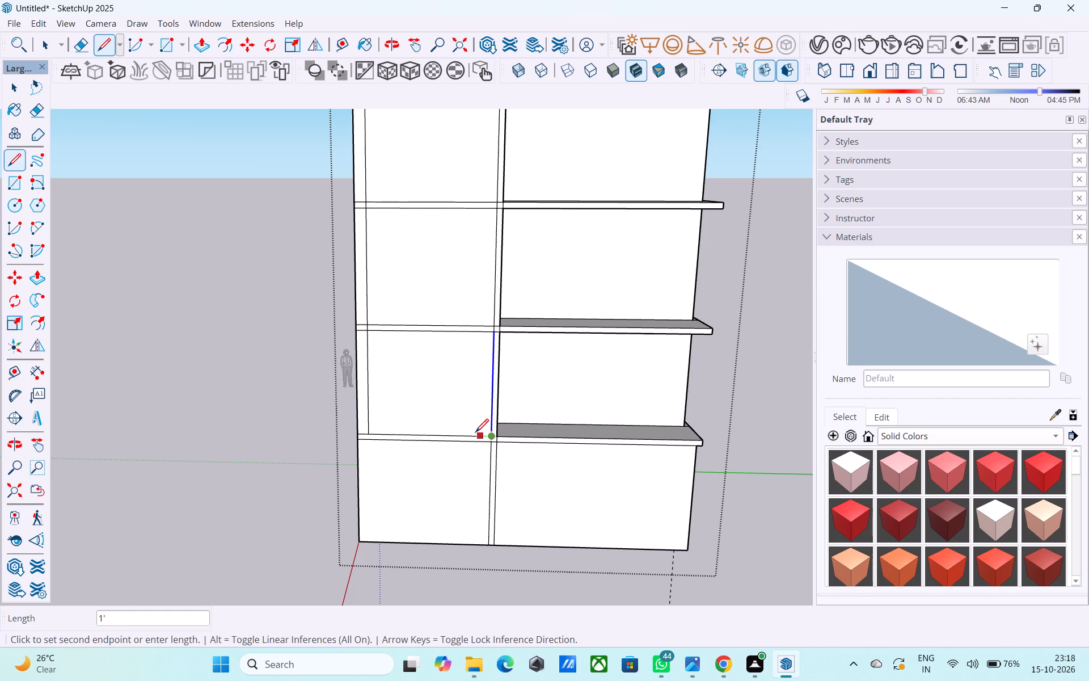
{"action": "left_click", "coordinate": [479, 435]}
{"action": "scroll", "coordinate": [499, 338], "scroll_direction": "down", "scroll_amount": 5}
{"action": "middle_click_drag", "start_coordinate": [499, 338], "coordinate": [453, 529]}
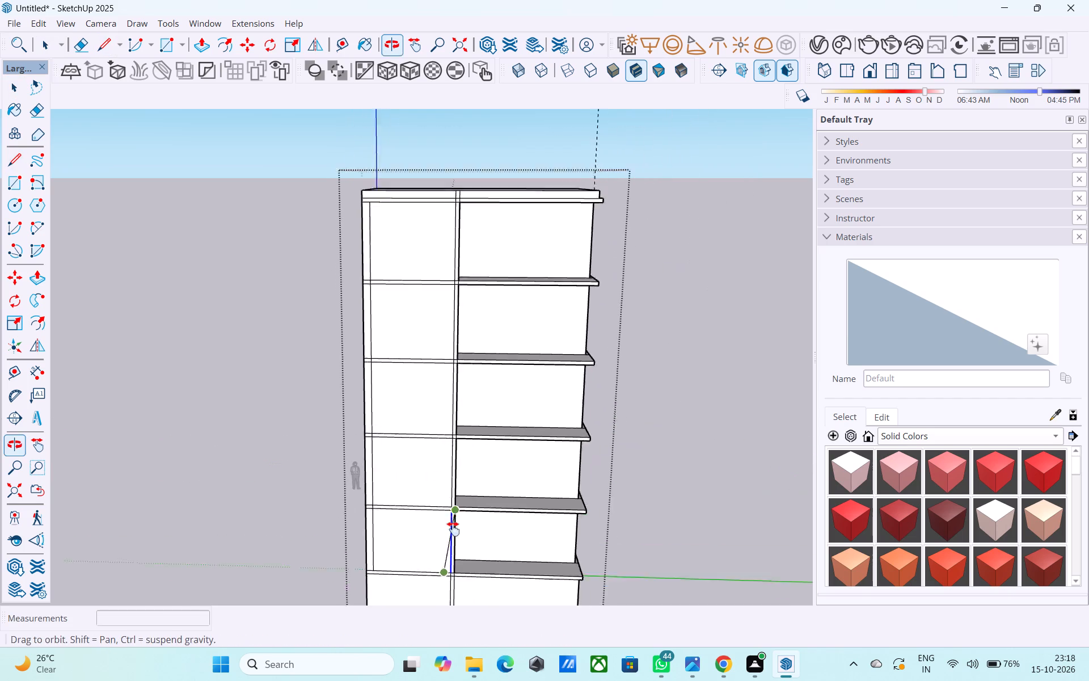
{"action": "middle_click_drag", "start_coordinate": [453, 529], "coordinate": [457, 577]}
{"action": "scroll", "coordinate": [449, 283], "scroll_direction": "up", "scroll_amount": 4}
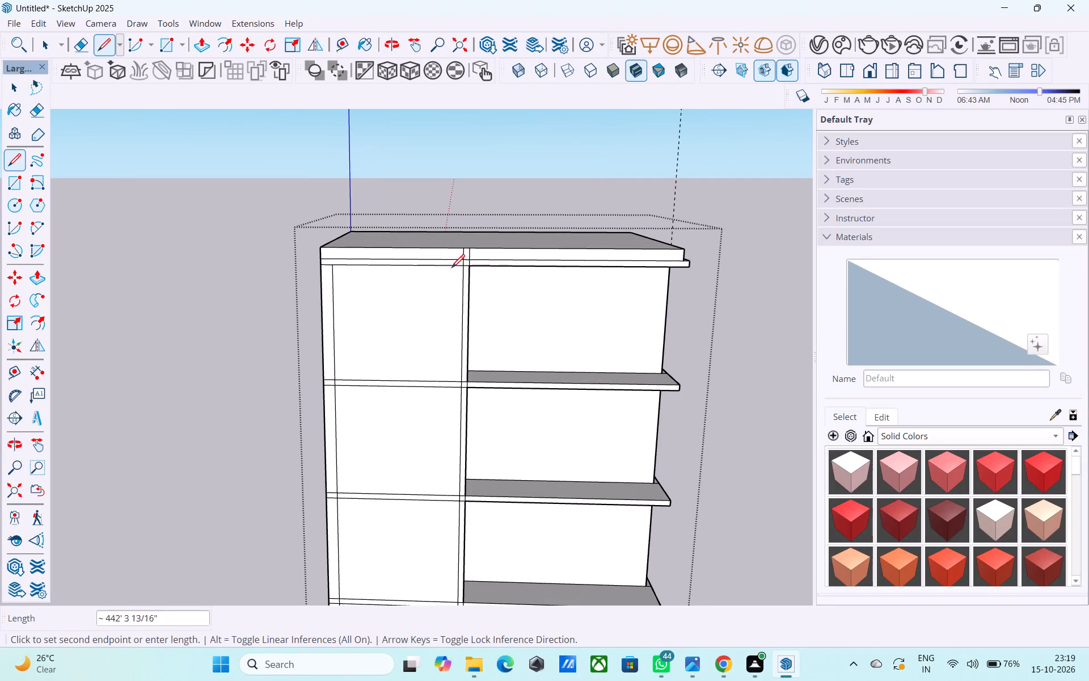
{"action": "left_click", "coordinate": [450, 267]}
Extend both inset vertical lines 6" upward across the top band to its upper line.
{"action": "middle_click_drag", "start_coordinate": [450, 267], "coordinate": [466, 276], "text": "shift"}
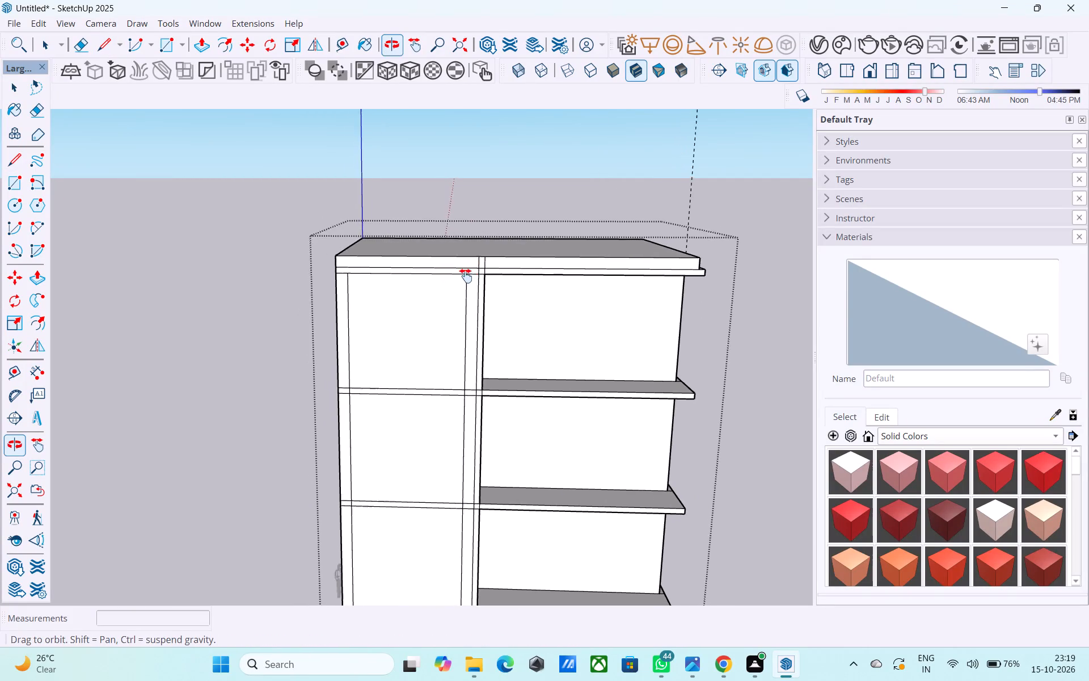
{"action": "middle_click_drag", "start_coordinate": [466, 276], "coordinate": [474, 281], "text": "shift"}
{"action": "scroll", "coordinate": [474, 281], "scroll_direction": "up", "scroll_amount": 8}
{"action": "left_click", "coordinate": [475, 282]}
{"action": "left_click", "coordinate": [476, 265]}
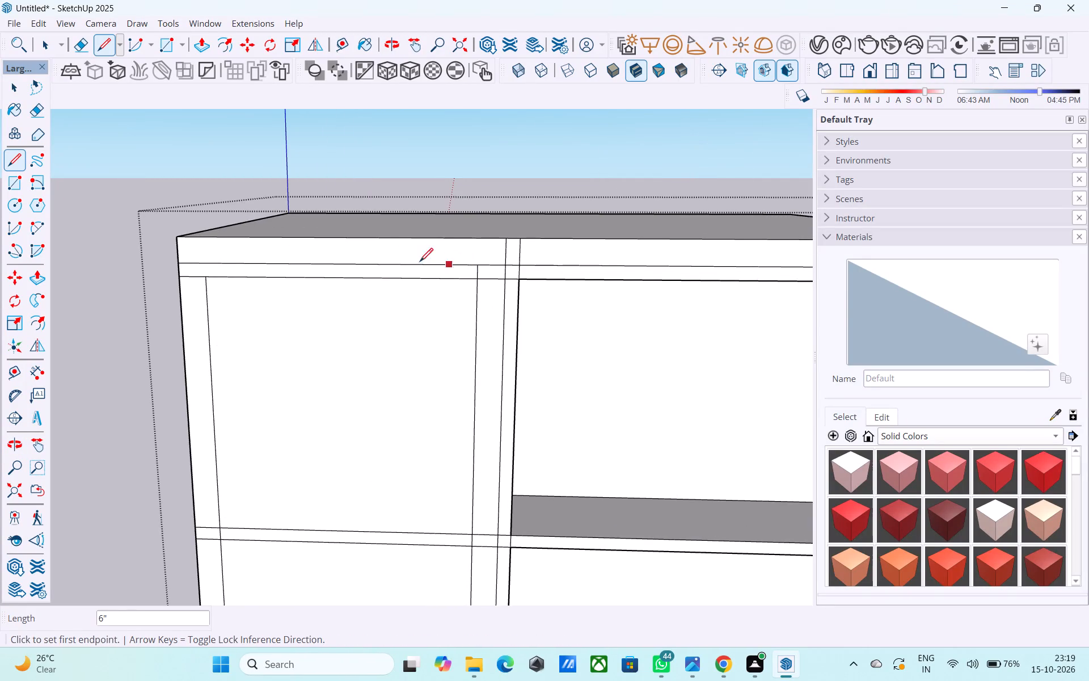
{"action": "left_click", "coordinate": [208, 276]}
{"action": "left_click", "coordinate": [209, 263]}
{"action": "scroll", "coordinate": [273, 293], "scroll_direction": "down", "scroll_amount": 2}
{"action": "middle_click_drag", "start_coordinate": [273, 293], "coordinate": [354, 241]}
{"action": "scroll", "coordinate": [357, 243], "scroll_direction": "down", "scroll_amount": 3}
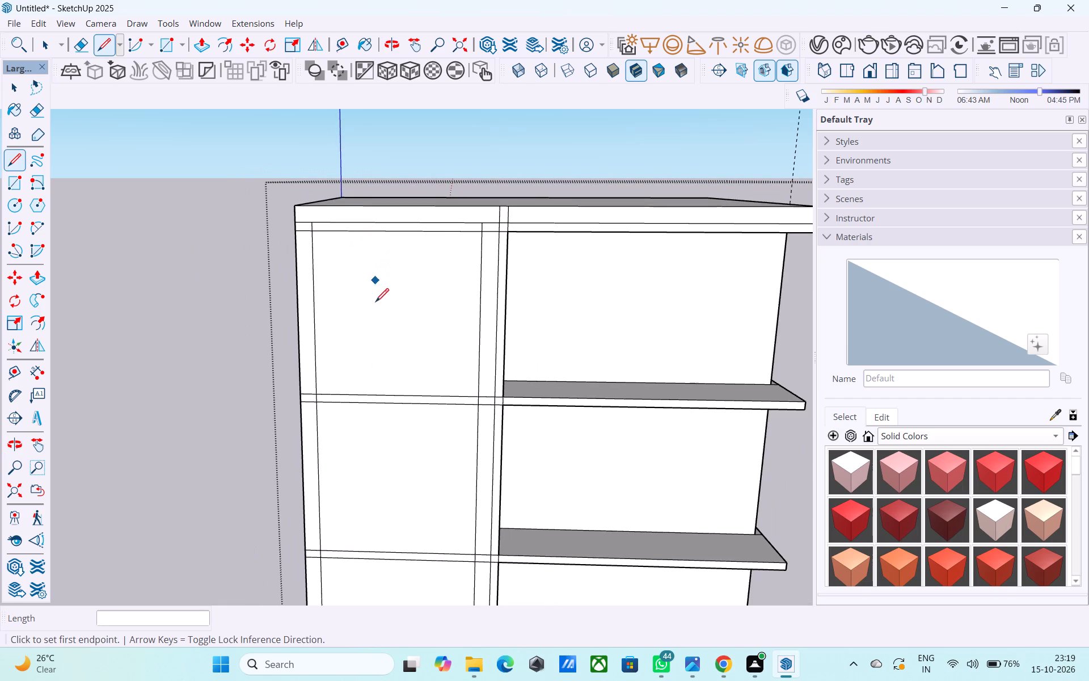
Copy the outer inset line's top-storey segment 1' inward and extend it 6" up across the top band.
{"action": "key", "text": "space"}
{"action": "left_click", "coordinate": [313, 286]}
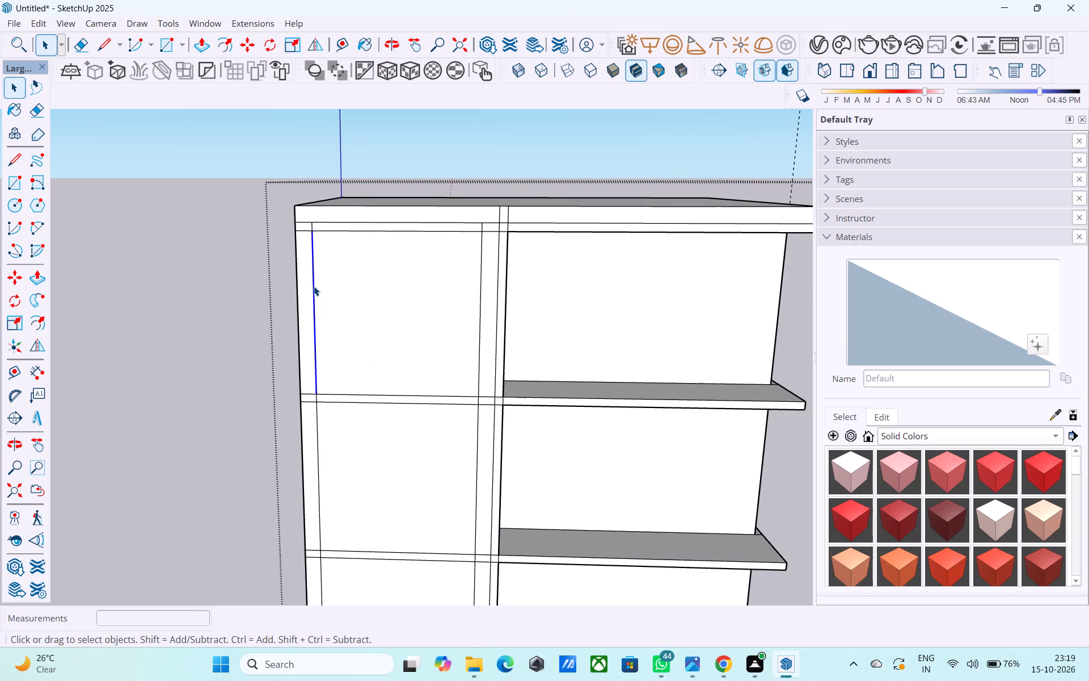
{"action": "key", "text": "m"}
{"action": "scroll", "coordinate": [306, 225], "scroll_direction": "up", "scroll_amount": 4}
{"action": "left_click", "coordinate": [311, 221]}
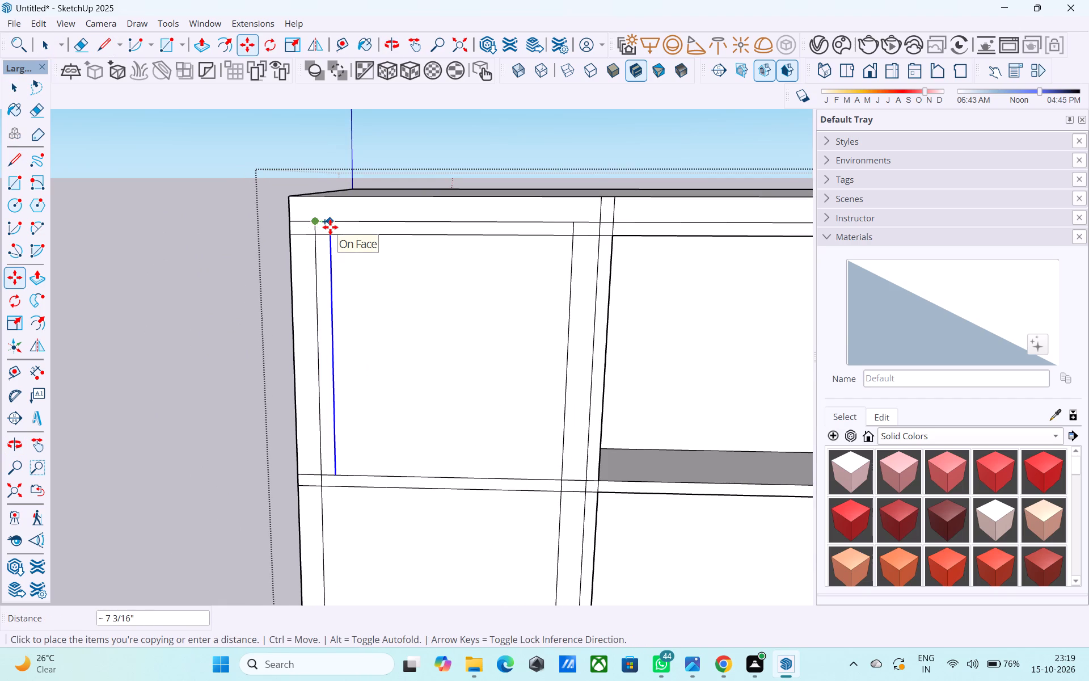
{"action": "type", "text": "1'"}
{"action": "key", "text": "Return"}
{"action": "key", "text": "space"}
{"action": "key", "text": "l"}
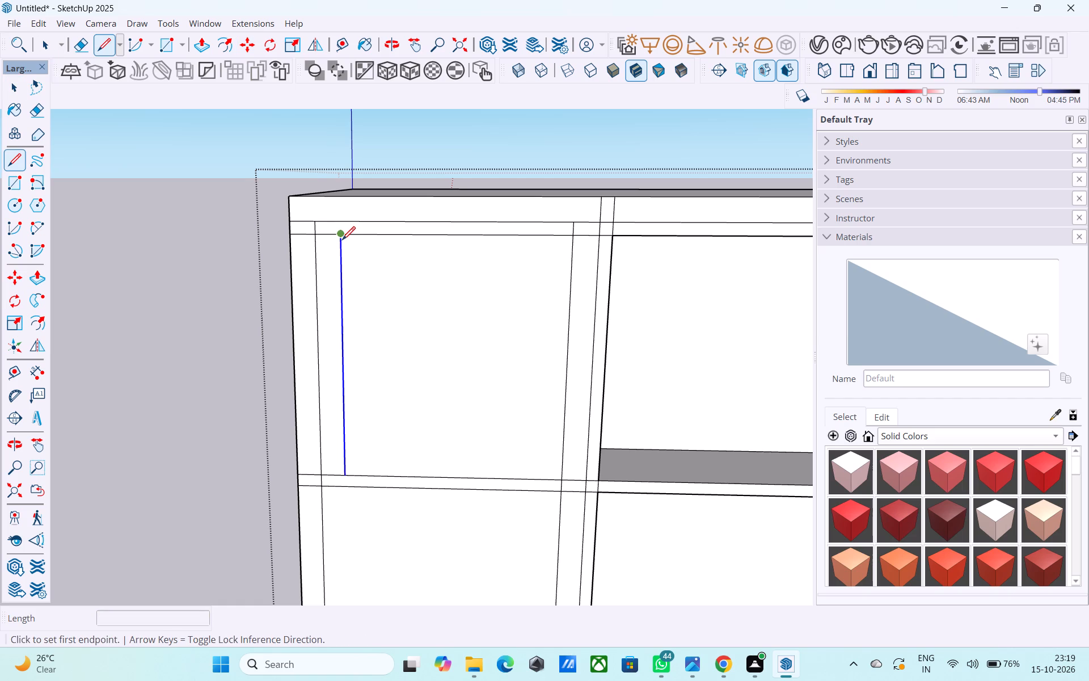
{"action": "left_click", "coordinate": [342, 241]}
{"action": "left_click", "coordinate": [339, 223]}
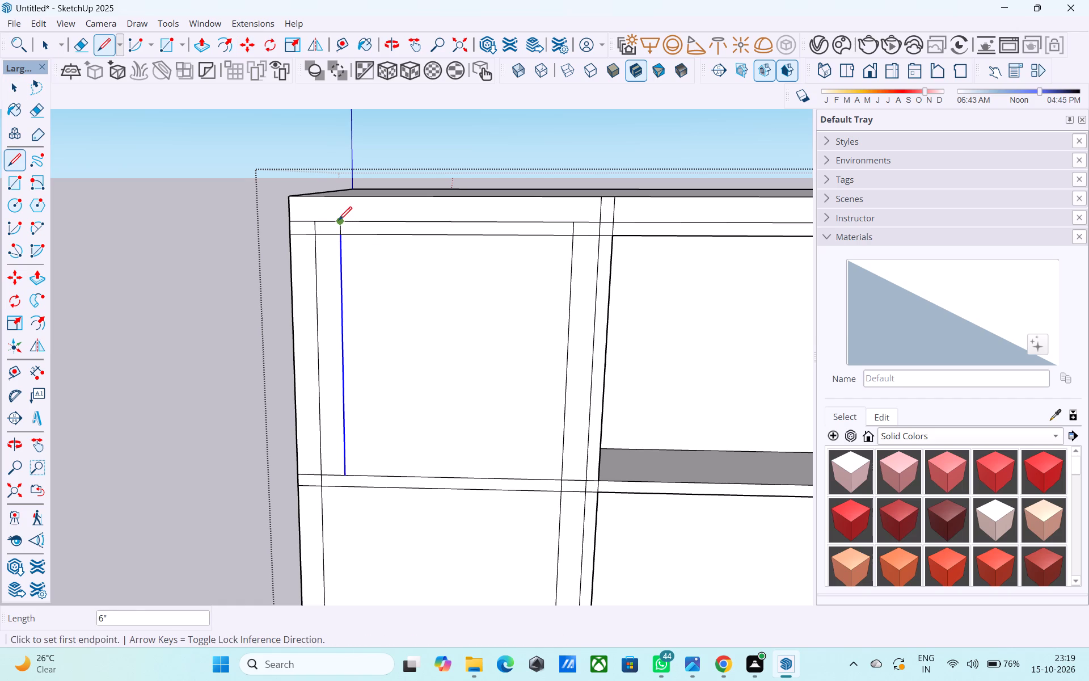
Draw a 52' vertical line from the extended copy's top down to the lowest band's upper line.
{"action": "left_click", "coordinate": [339, 221]}
{"action": "scroll", "coordinate": [332, 334], "scroll_direction": "down", "scroll_amount": 14}
{"action": "middle_click_drag", "start_coordinate": [336, 376], "coordinate": [375, 212], "text": "shift"}
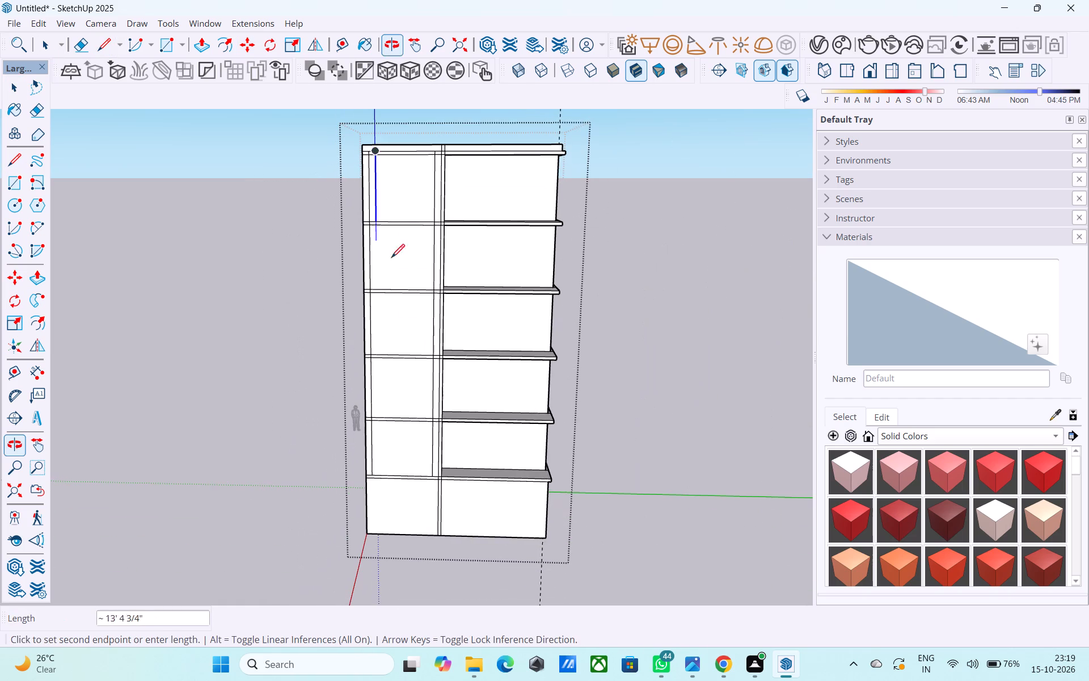
{"action": "scroll", "coordinate": [372, 475], "scroll_direction": "up", "scroll_amount": 17}
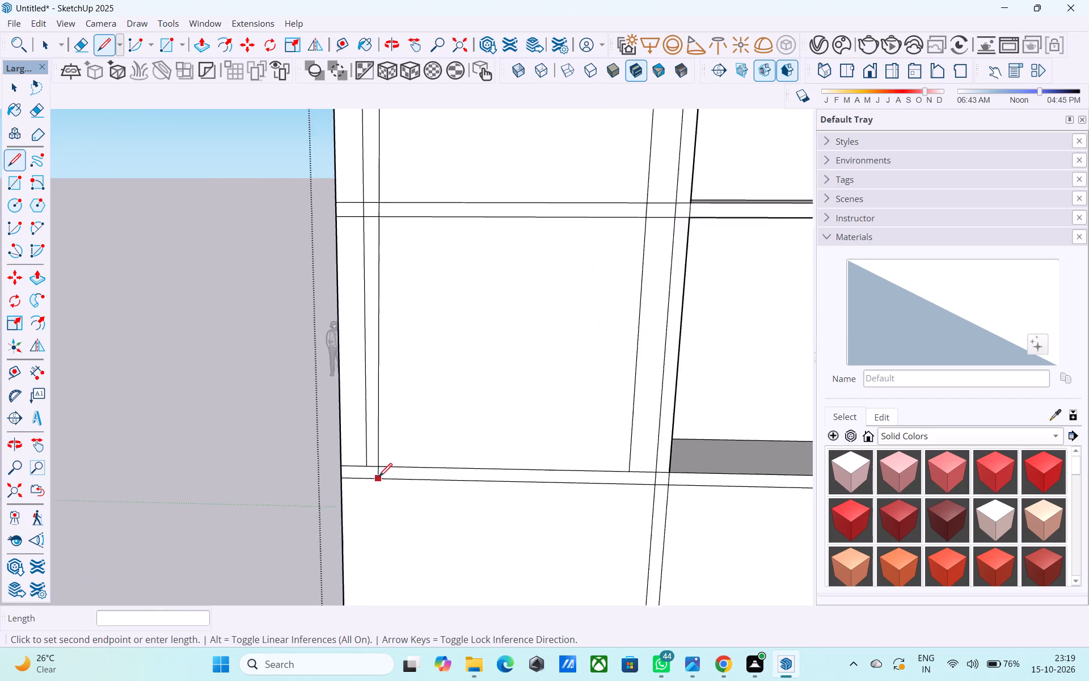
{"action": "scroll", "coordinate": [379, 478], "scroll_direction": "up", "scroll_amount": 2}
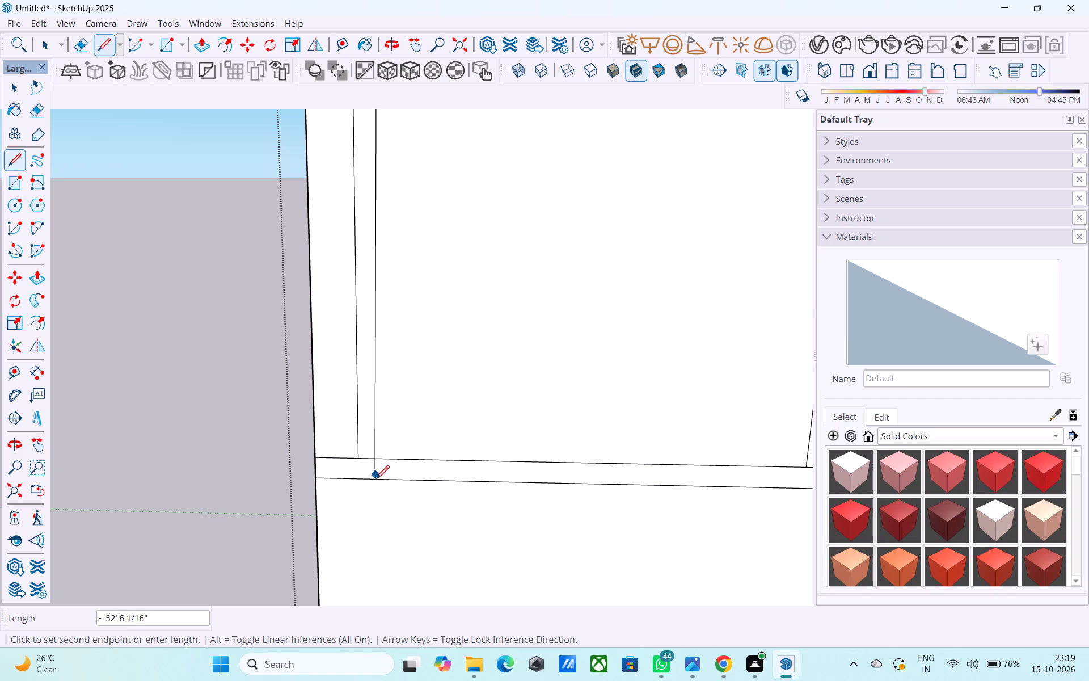
{"action": "scroll", "coordinate": [377, 480], "scroll_direction": "down", "scroll_amount": 11}
{"action": "middle_click_drag", "start_coordinate": [377, 481], "coordinate": [379, 554]}
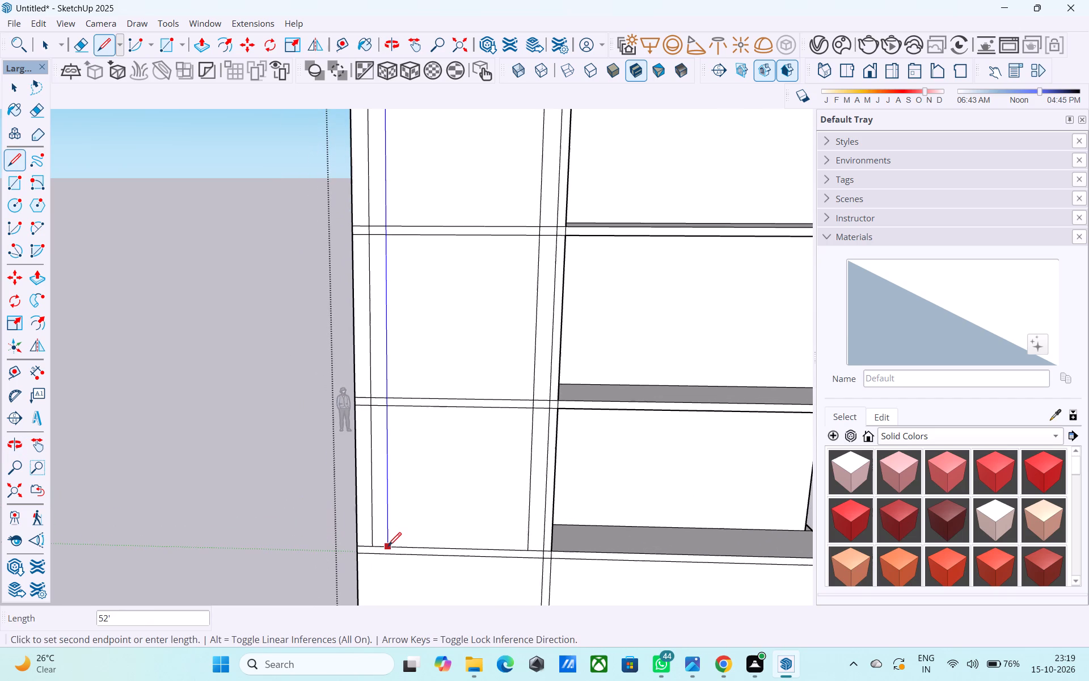
{"action": "left_click", "coordinate": [389, 546]}
Draw a 10' horizontal line between the inset vertical lines, 1' below the top band's upper line.
{"action": "middle_click_drag", "start_coordinate": [529, 461], "coordinate": [476, 503]}
{"action": "scroll", "coordinate": [477, 497], "scroll_direction": "down", "scroll_amount": 2}
{"action": "middle_click_drag", "start_coordinate": [477, 497], "coordinate": [475, 575], "text": "shift"}
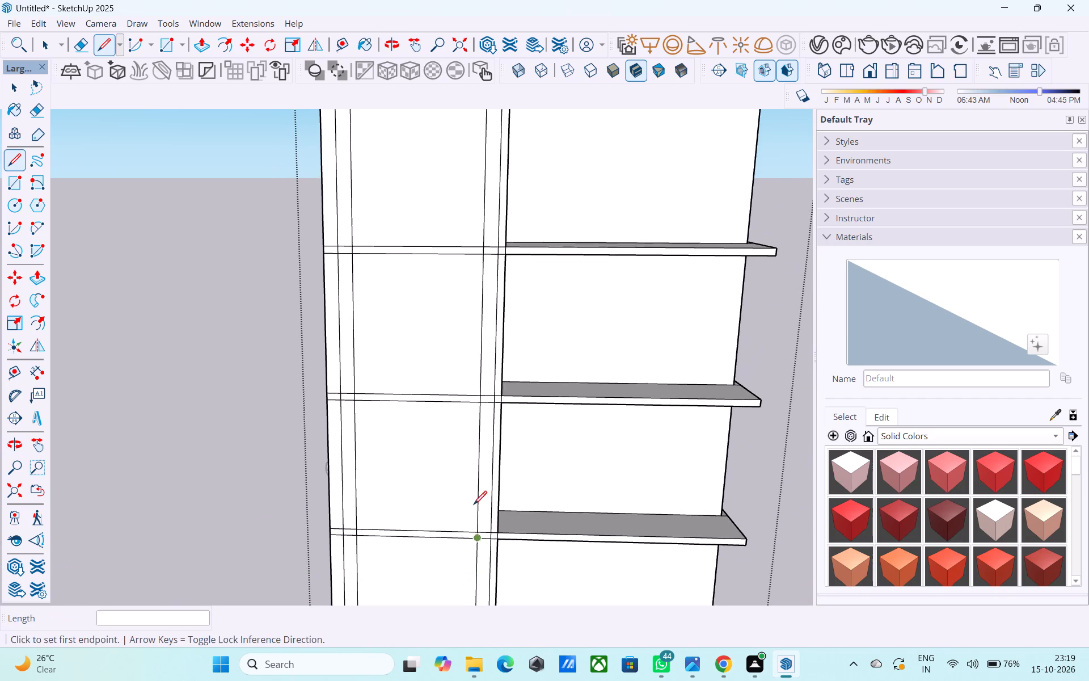
{"action": "scroll", "coordinate": [474, 442], "scroll_direction": "down", "scroll_amount": 5}
{"action": "middle_click_drag", "start_coordinate": [474, 435], "coordinate": [470, 505], "text": "shift"}
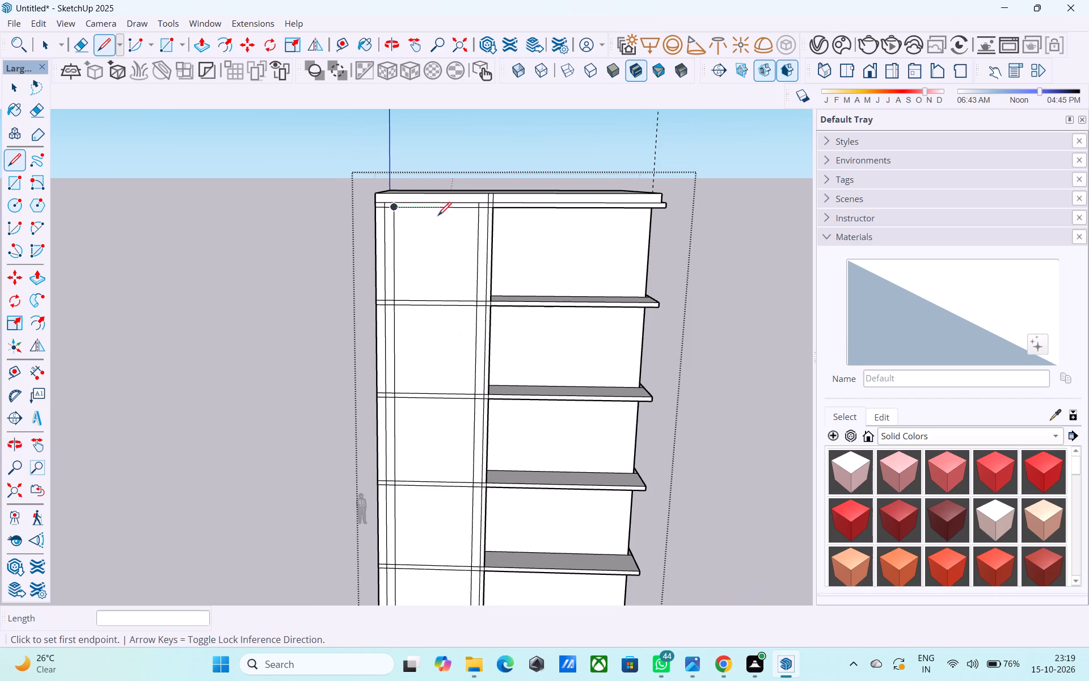
{"action": "scroll", "coordinate": [415, 224], "scroll_direction": "up", "scroll_amount": 7}
{"action": "middle_click_drag", "start_coordinate": [368, 187], "coordinate": [365, 214]}
{"action": "scroll", "coordinate": [365, 214], "scroll_direction": "up", "scroll_amount": 6, "text": "shift"}
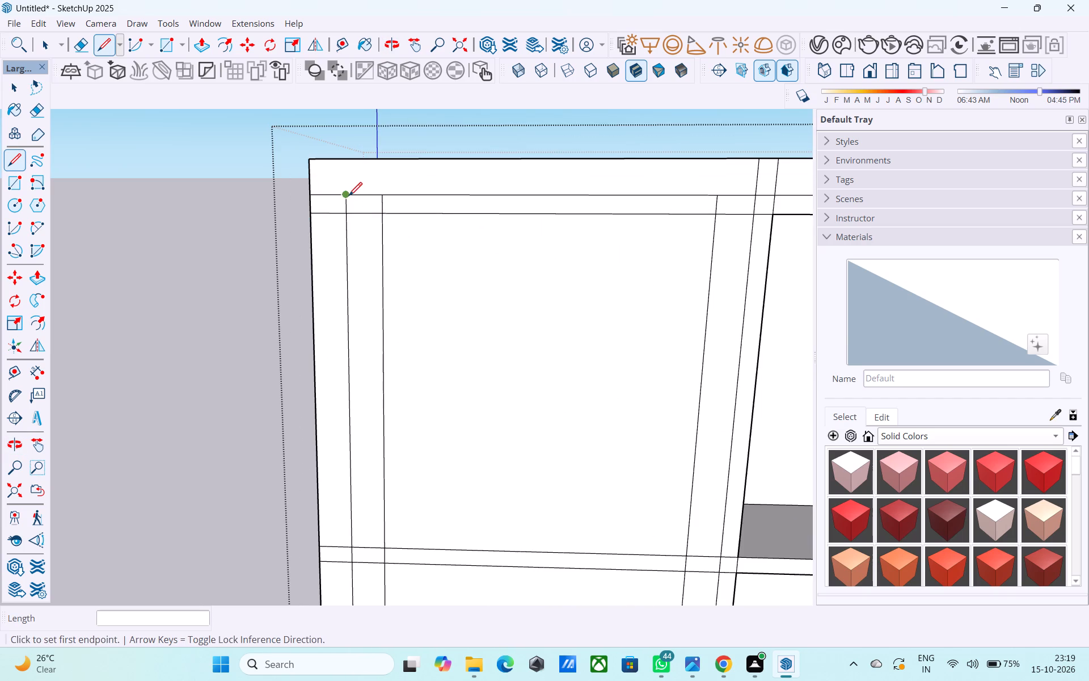
{"action": "left_click", "coordinate": [349, 197]}
{"action": "left_click", "coordinate": [349, 236]}
{"action": "left_click", "coordinate": [346, 237]}
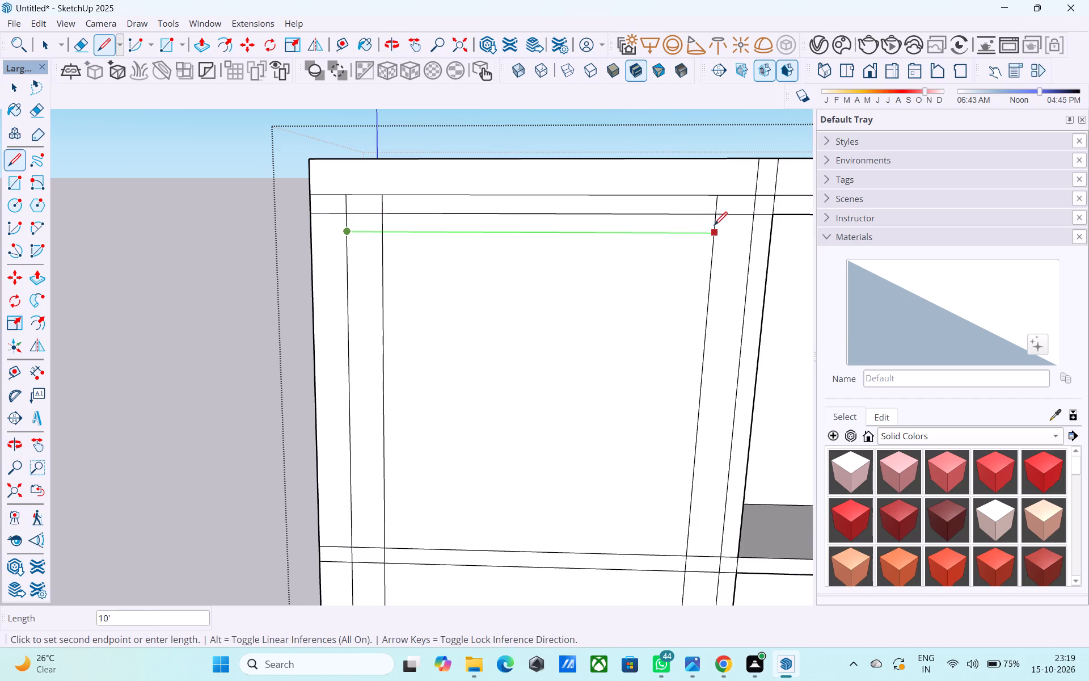
{"action": "left_click", "coordinate": [715, 228]}
Erase the top band's lower line across the border and the vertical line stubs above the inner panel's top edge.
{"action": "key", "text": "e"}
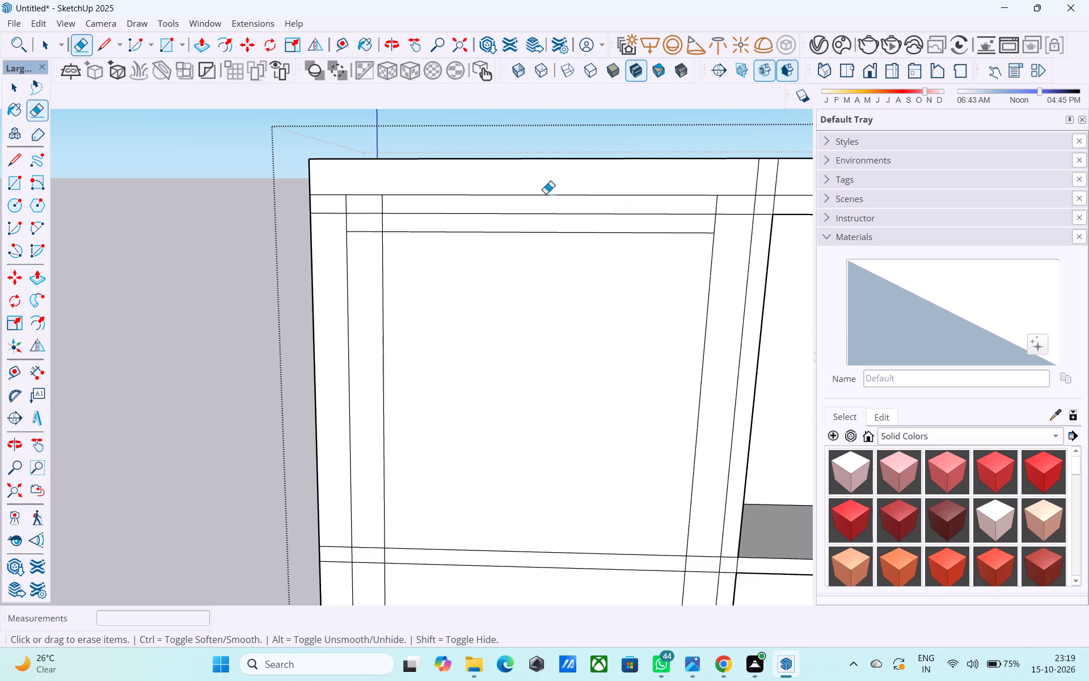
{"action": "left_click_drag", "start_coordinate": [399, 209], "coordinate": [375, 215]}
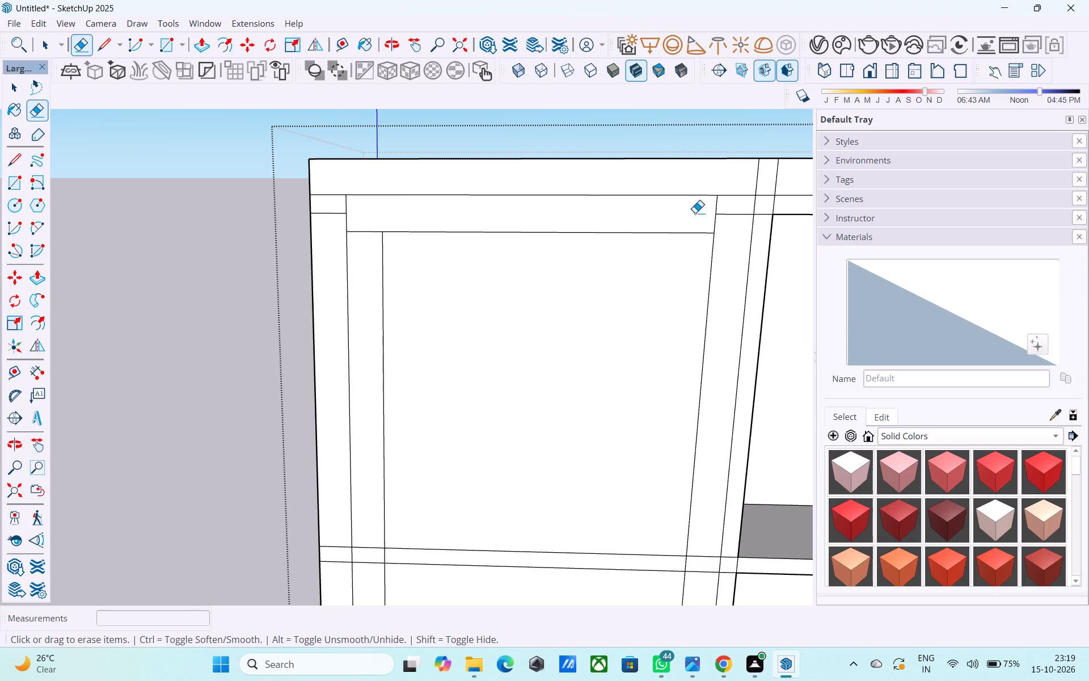
{"action": "scroll", "coordinate": [672, 224], "scroll_direction": "down", "scroll_amount": 3}
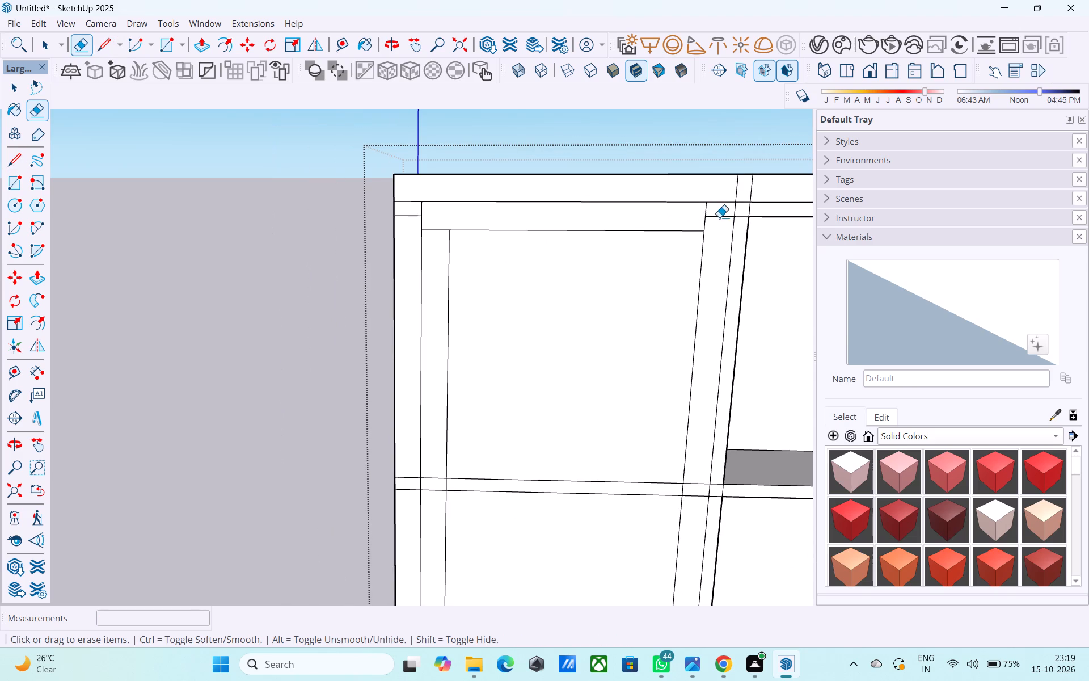
{"action": "left_click_drag", "start_coordinate": [719, 215], "coordinate": [715, 233]}
{"action": "left_click_drag", "start_coordinate": [716, 217], "coordinate": [686, 217]}
{"action": "left_click_drag", "start_coordinate": [443, 228], "coordinate": [441, 237]}
Erase the second band's two lines across the border strip on the recess side of the panel.
{"action": "scroll", "coordinate": [375, 234], "scroll_direction": "down", "scroll_amount": 10}
{"action": "middle_click_drag", "start_coordinate": [472, 306], "coordinate": [479, 289]}
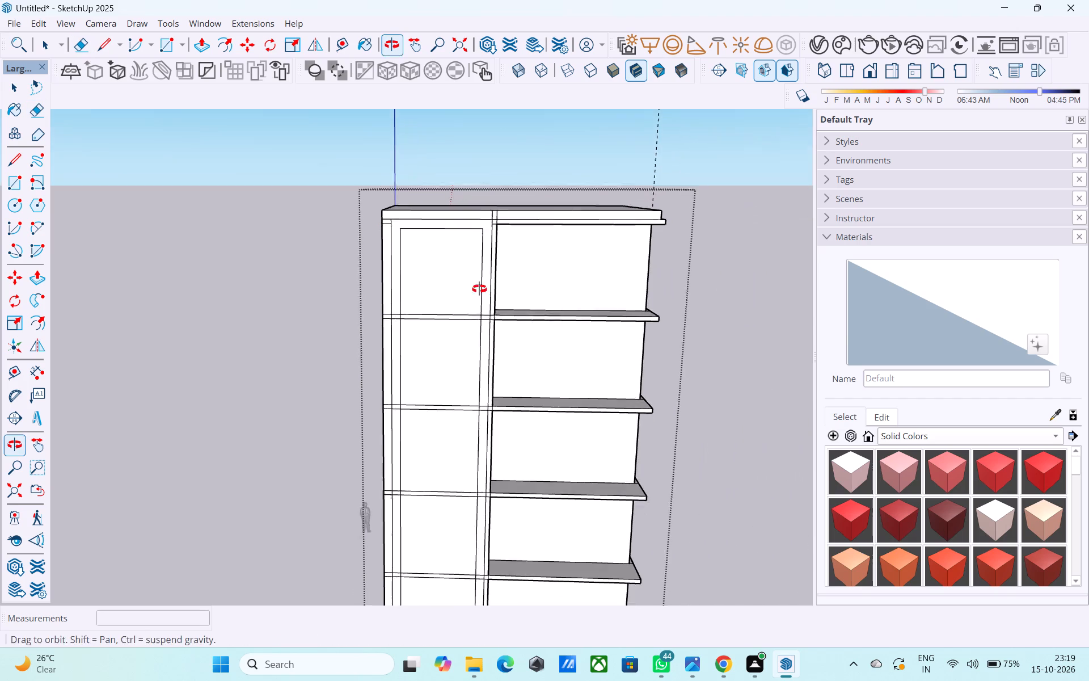
{"action": "middle_click_drag", "start_coordinate": [479, 289], "coordinate": [483, 280]}
{"action": "scroll", "coordinate": [503, 284], "scroll_direction": "up", "scroll_amount": 13}
{"action": "left_click_drag", "start_coordinate": [488, 280], "coordinate": [482, 325]}
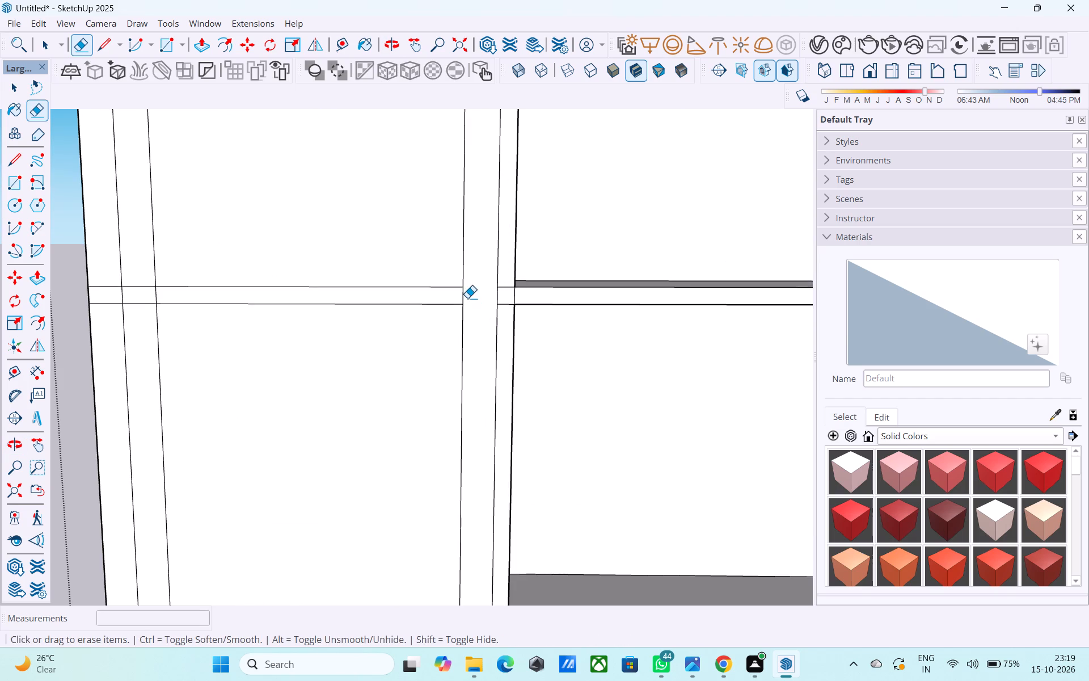
{"action": "left_click_drag", "start_coordinate": [466, 297], "coordinate": [461, 297]}
{"action": "key", "text": "ctrl+z"}
Erase the second band's lines across the outer-corner border and both inner vertical line stubs crossing that band.
{"action": "middle_click_drag", "start_coordinate": [474, 284], "coordinate": [539, 308], "text": "shift"}
{"action": "scroll", "coordinate": [539, 308], "scroll_direction": "down", "scroll_amount": 6}
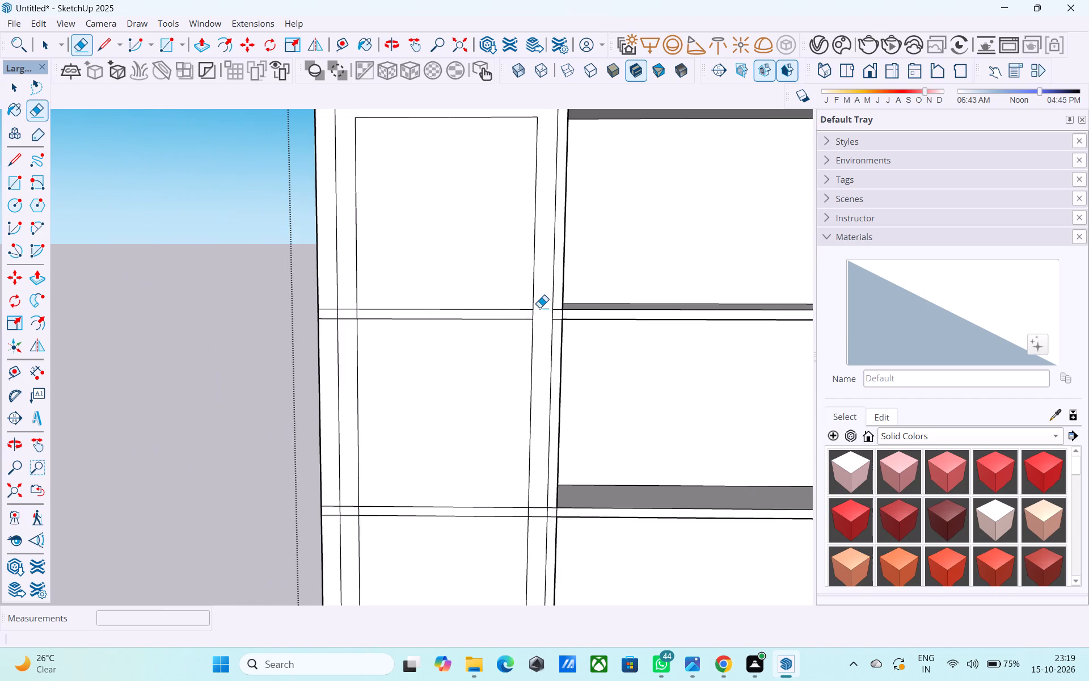
{"action": "scroll", "coordinate": [382, 296], "scroll_direction": "down", "scroll_amount": 2}
{"action": "middle_click_drag", "start_coordinate": [382, 296], "coordinate": [374, 325]}
{"action": "scroll", "coordinate": [356, 335], "scroll_direction": "up", "scroll_amount": 8}
{"action": "left_click_drag", "start_coordinate": [338, 327], "coordinate": [334, 367]}
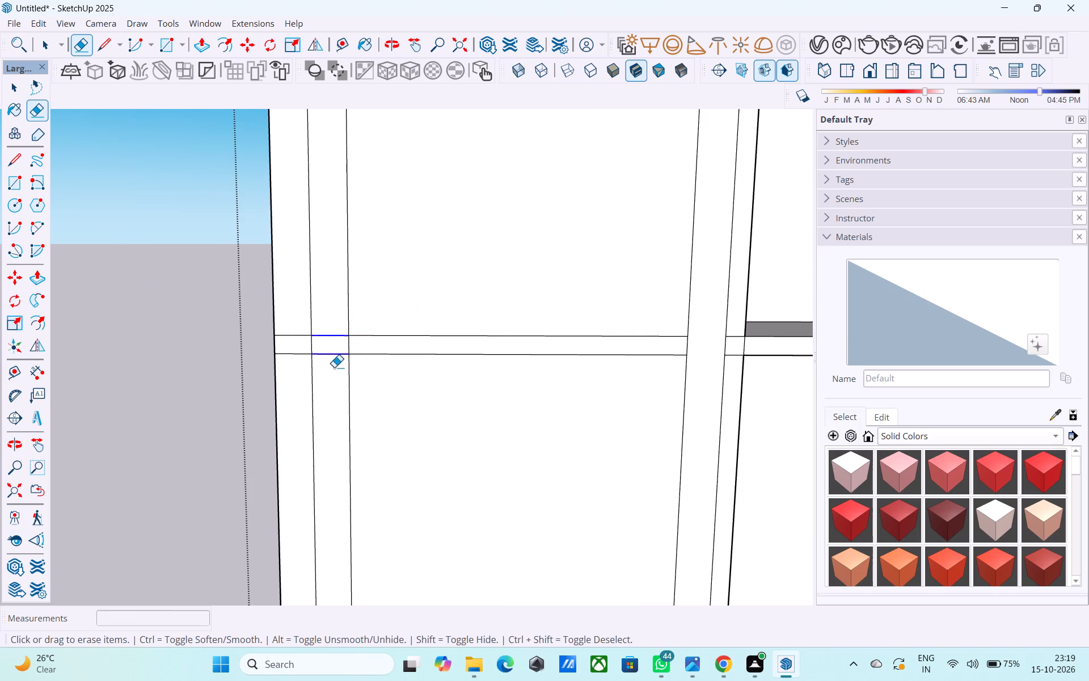
{"action": "left_click_drag", "start_coordinate": [334, 367], "coordinate": [330, 372]}
{"action": "left_click_drag", "start_coordinate": [355, 347], "coordinate": [348, 347]}
{"action": "scroll", "coordinate": [347, 338], "scroll_direction": "down", "scroll_amount": 10}
{"action": "scroll", "coordinate": [475, 348], "scroll_direction": "up", "scroll_amount": 8}
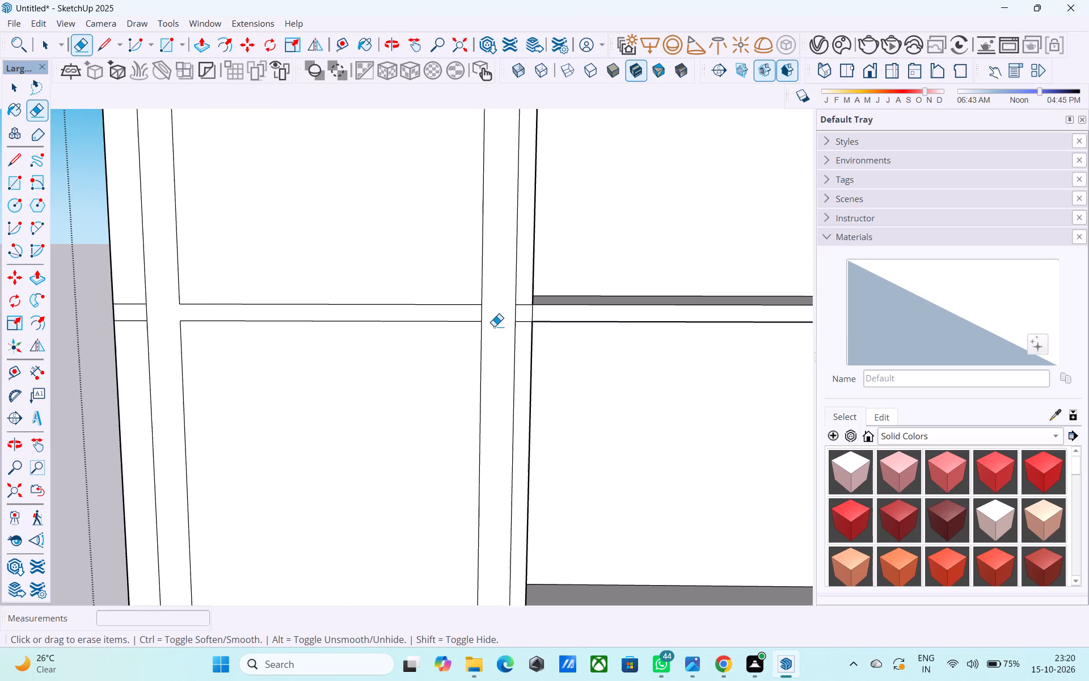
{"action": "scroll", "coordinate": [494, 326], "scroll_direction": "up", "scroll_amount": 4}
{"action": "left_click_drag", "start_coordinate": [480, 309], "coordinate": [464, 306]}
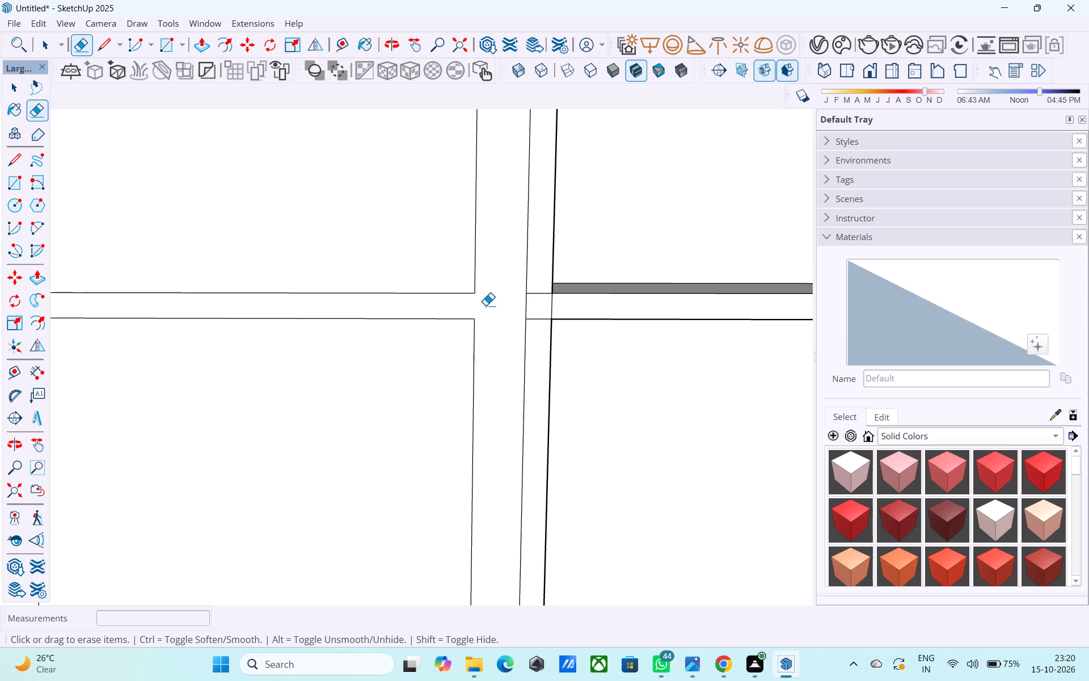
Erase the third band's lines across the recess-side border and the inner vertical line's stub crossing that band.
{"action": "scroll", "coordinate": [486, 305], "scroll_direction": "down", "scroll_amount": 16}
{"action": "middle_click_drag", "start_coordinate": [487, 312], "coordinate": [491, 322], "text": "shift"}
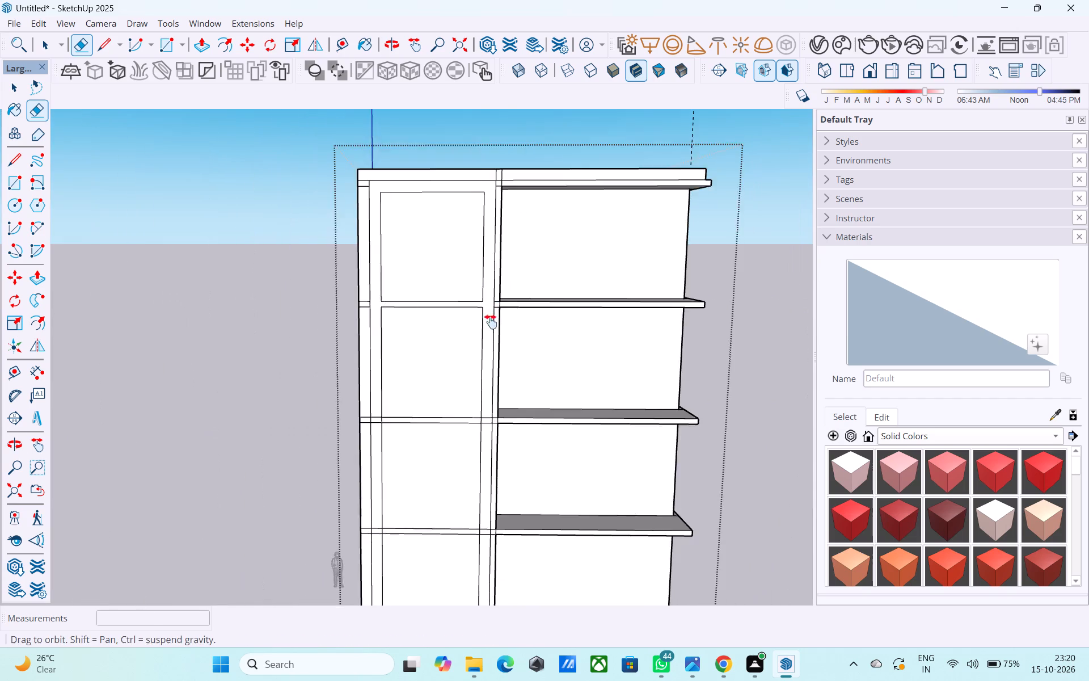
{"action": "middle_click_drag", "start_coordinate": [491, 322], "coordinate": [512, 227], "text": "shift"}
{"action": "scroll", "coordinate": [505, 325], "scroll_direction": "up", "scroll_amount": 9}
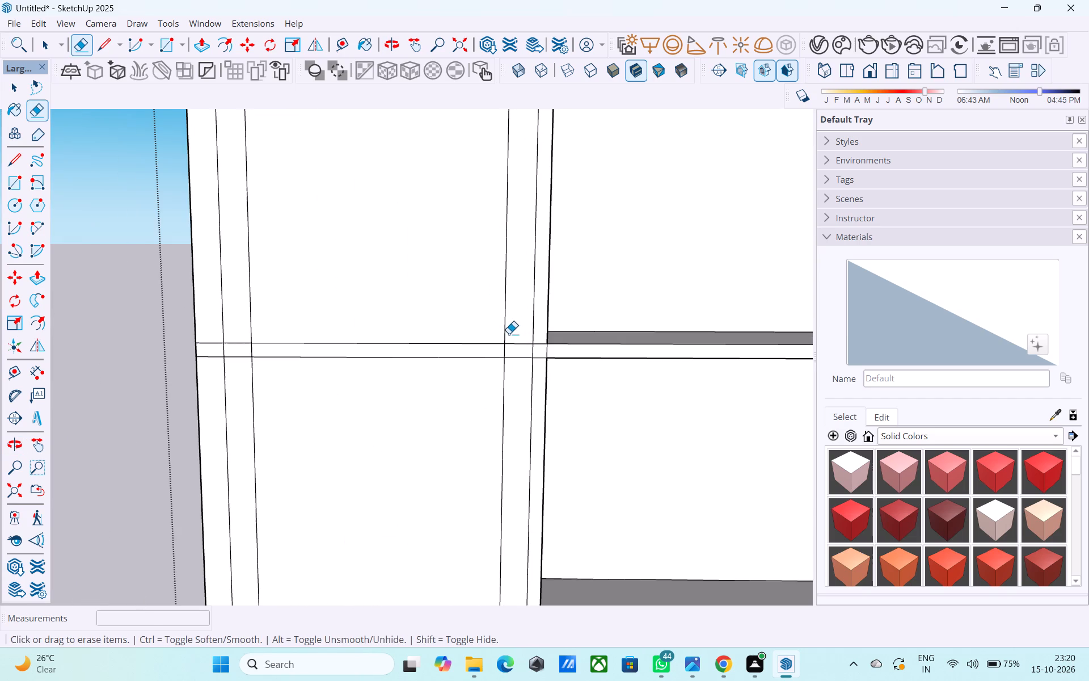
{"action": "left_click_drag", "start_coordinate": [513, 335], "coordinate": [518, 368]}
{"action": "scroll", "coordinate": [514, 360], "scroll_direction": "up", "scroll_amount": 5}
{"action": "left_click_drag", "start_coordinate": [504, 348], "coordinate": [480, 348]}
Erase the third band's lines across the outer-corner border and the inner vertical line's stub crossing that band.
{"action": "scroll", "coordinate": [482, 348], "scroll_direction": "down", "scroll_amount": 6}
{"action": "middle_click_drag", "start_coordinate": [482, 348], "coordinate": [601, 367], "text": "shift"}
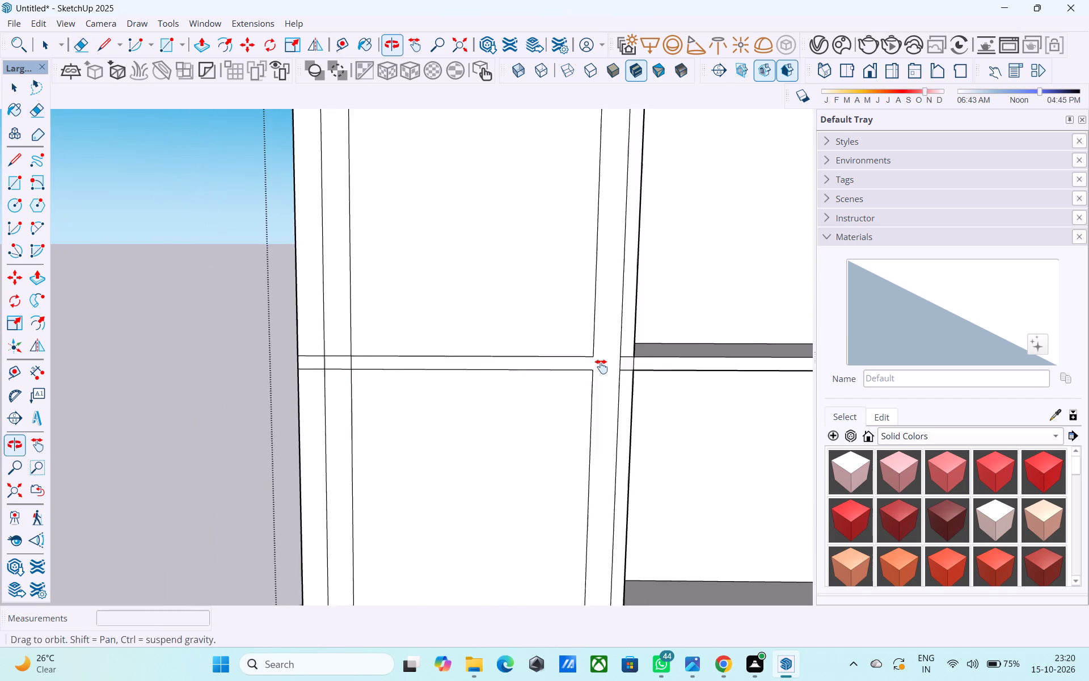
{"action": "middle_click_drag", "start_coordinate": [601, 367], "coordinate": [601, 367], "text": "shift"}
{"action": "scroll", "coordinate": [371, 351], "scroll_direction": "up", "scroll_amount": 5}
{"action": "left_click_drag", "start_coordinate": [348, 352], "coordinate": [333, 428]}
{"action": "scroll", "coordinate": [365, 388], "scroll_direction": "up", "scroll_amount": 5}
{"action": "left_click_drag", "start_coordinate": [374, 373], "coordinate": [374, 372]}
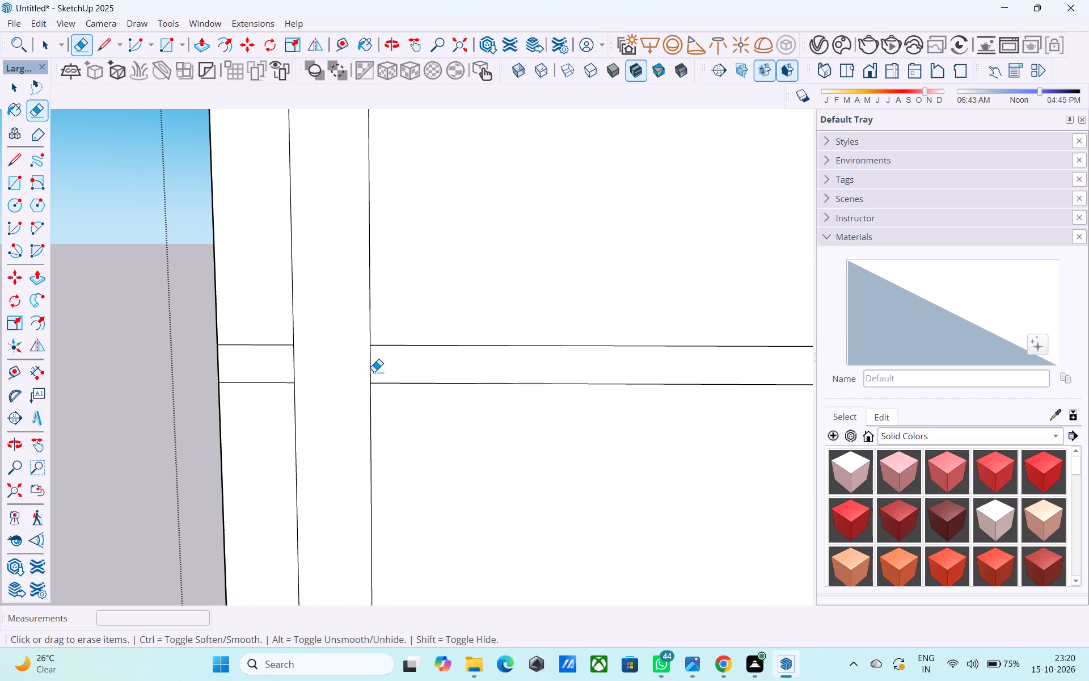
{"action": "left_click_drag", "start_coordinate": [374, 372], "coordinate": [365, 372]}
Erase the fourth band's lines across both side borders and the inner vertical line stubs crossing that band.
{"action": "scroll", "coordinate": [365, 367], "scroll_direction": "down", "scroll_amount": 12}
{"action": "middle_click_drag", "start_coordinate": [402, 355], "coordinate": [406, 232]}
{"action": "scroll", "coordinate": [402, 224], "scroll_direction": "down", "scroll_amount": 5}
{"action": "scroll", "coordinate": [543, 396], "scroll_direction": "up", "scroll_amount": 11}
{"action": "left_click_drag", "start_coordinate": [523, 374], "coordinate": [526, 444]}
{"action": "left_click_drag", "start_coordinate": [496, 396], "coordinate": [490, 397]}
{"action": "scroll", "coordinate": [501, 392], "scroll_direction": "down", "scroll_amount": 4}
{"action": "middle_click_drag", "start_coordinate": [477, 389], "coordinate": [645, 389], "text": "shift"}
{"action": "left_click_drag", "start_coordinate": [358, 377], "coordinate": [365, 422]}
{"action": "scroll", "coordinate": [381, 409], "scroll_direction": "up", "scroll_amount": 7}
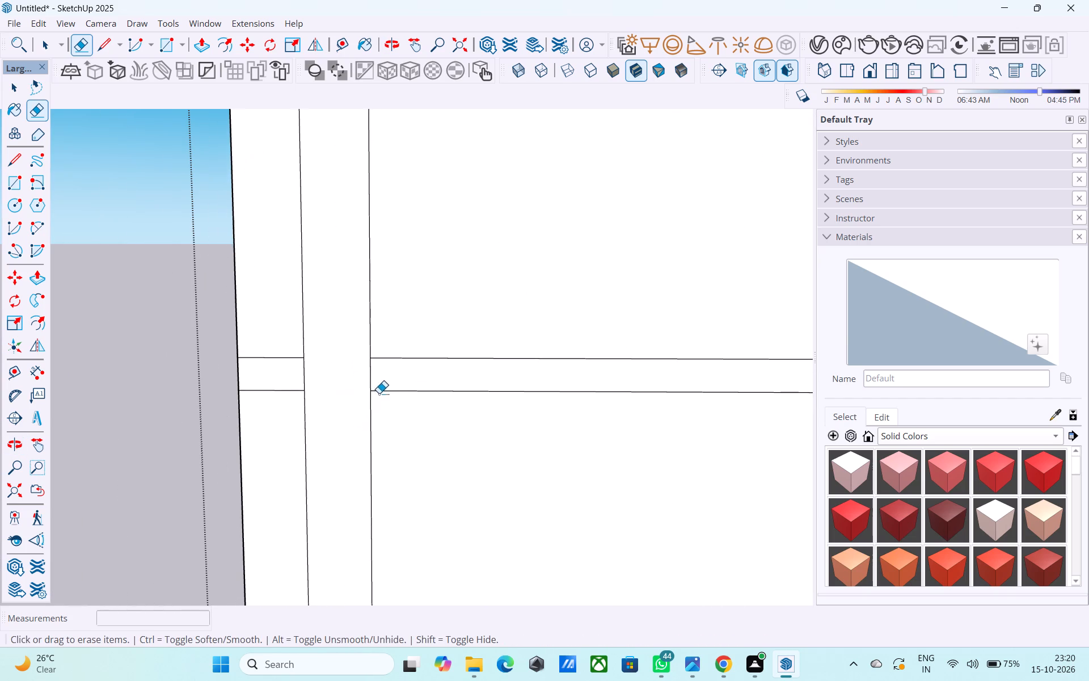
{"action": "left_click", "coordinate": [368, 377]}
Erase the fifth band's lines across both side borders and the inner vertical line stubs crossing that band.
{"action": "middle_click", "coordinate": [373, 379]}
{"action": "scroll", "coordinate": [373, 379], "scroll_direction": "down", "scroll_amount": 12}
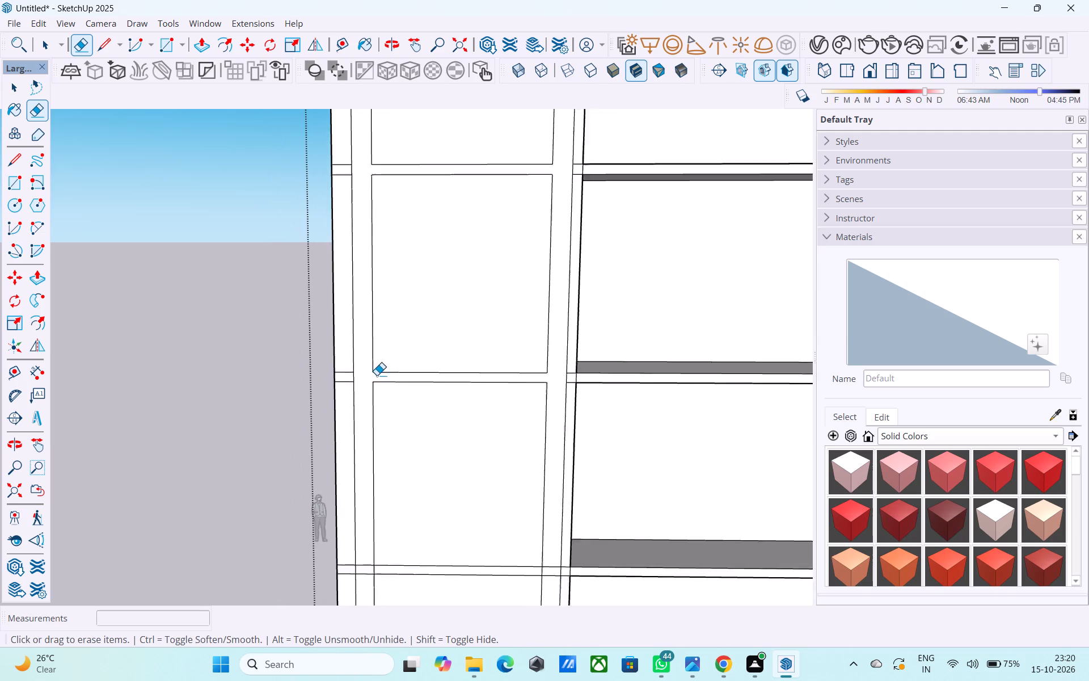
{"action": "scroll", "coordinate": [377, 375], "scroll_direction": "down", "scroll_amount": 3}
{"action": "middle_click_drag", "start_coordinate": [397, 391], "coordinate": [372, 318], "text": "shift"}
{"action": "scroll", "coordinate": [380, 327], "scroll_direction": "down", "scroll_amount": 1, "text": "shift"}
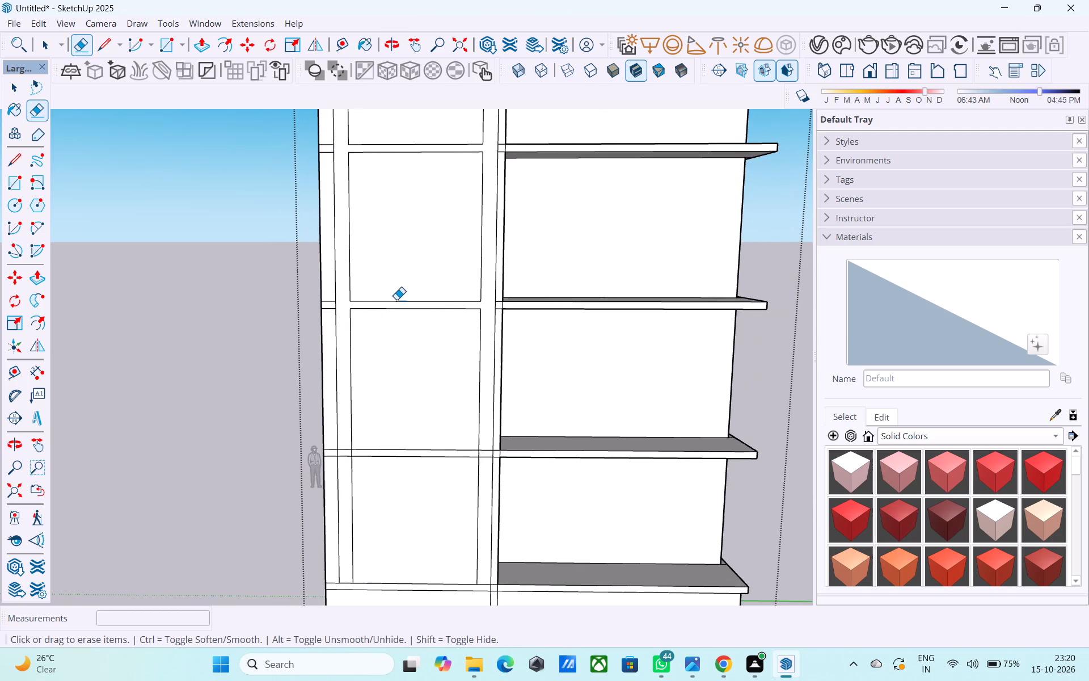
{"action": "scroll", "coordinate": [396, 300], "scroll_direction": "down", "scroll_amount": 5}
{"action": "scroll", "coordinate": [436, 388], "scroll_direction": "down", "scroll_amount": 2}
{"action": "middle_click_drag", "start_coordinate": [447, 387], "coordinate": [445, 426]}
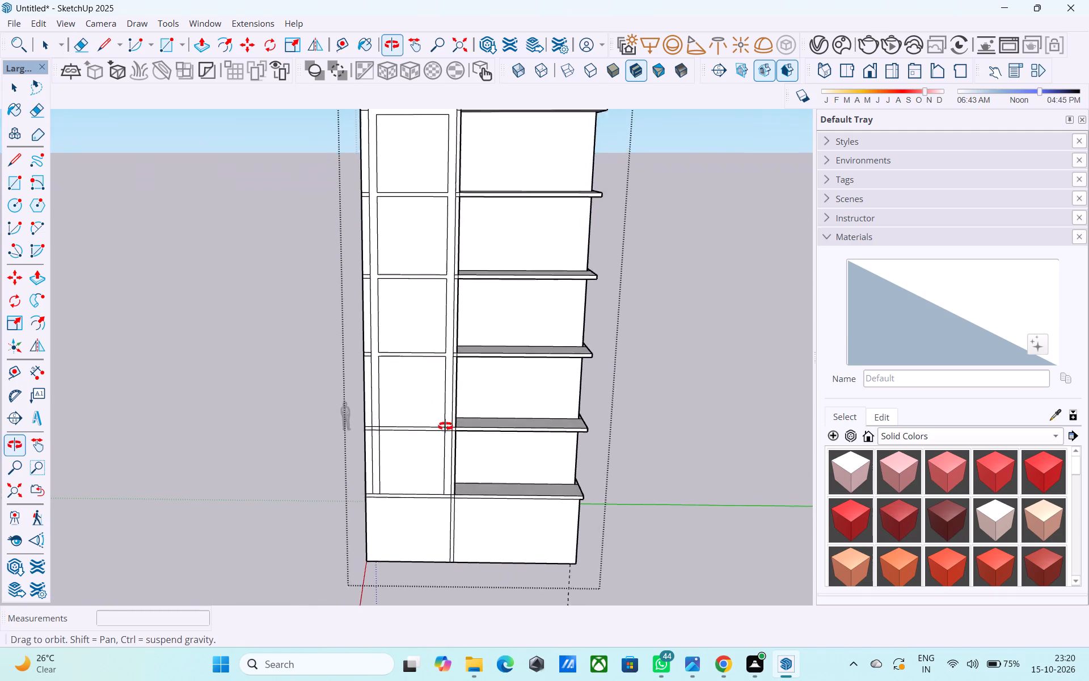
{"action": "middle_click_drag", "start_coordinate": [445, 426], "coordinate": [457, 402]}
{"action": "scroll", "coordinate": [459, 396], "scroll_direction": "up", "scroll_amount": 15}
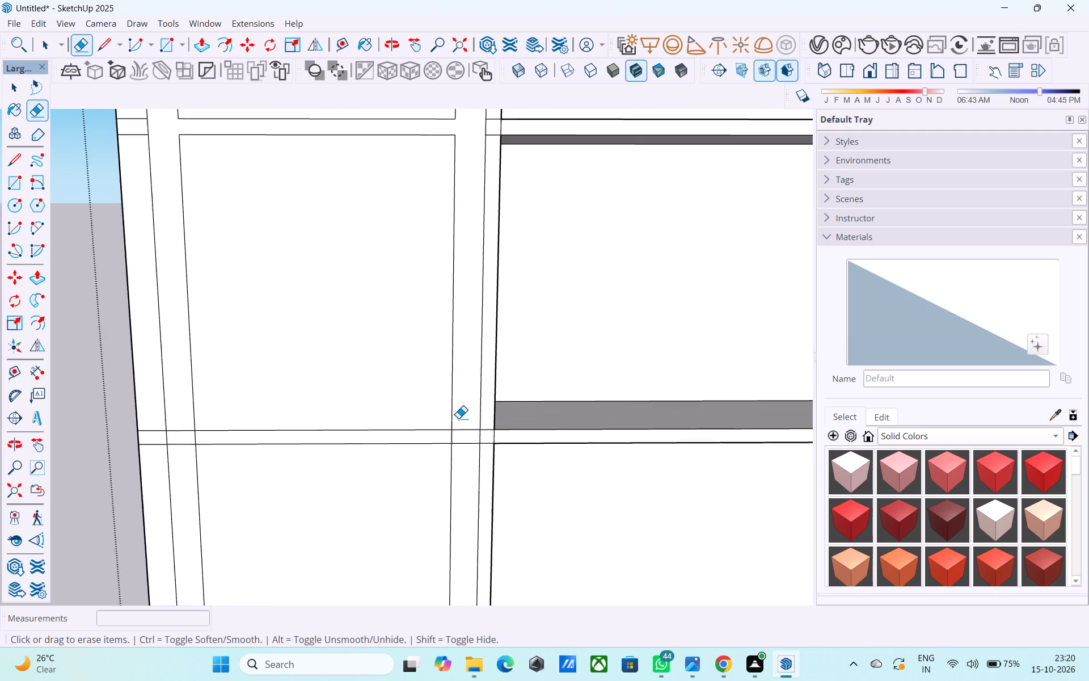
{"action": "scroll", "coordinate": [458, 418], "scroll_direction": "up", "scroll_amount": 1}
{"action": "left_click_drag", "start_coordinate": [464, 429], "coordinate": [477, 482]}
{"action": "left_click_drag", "start_coordinate": [455, 445], "coordinate": [440, 447]}
{"action": "left_click_drag", "start_coordinate": [86, 428], "coordinate": [84, 431]}
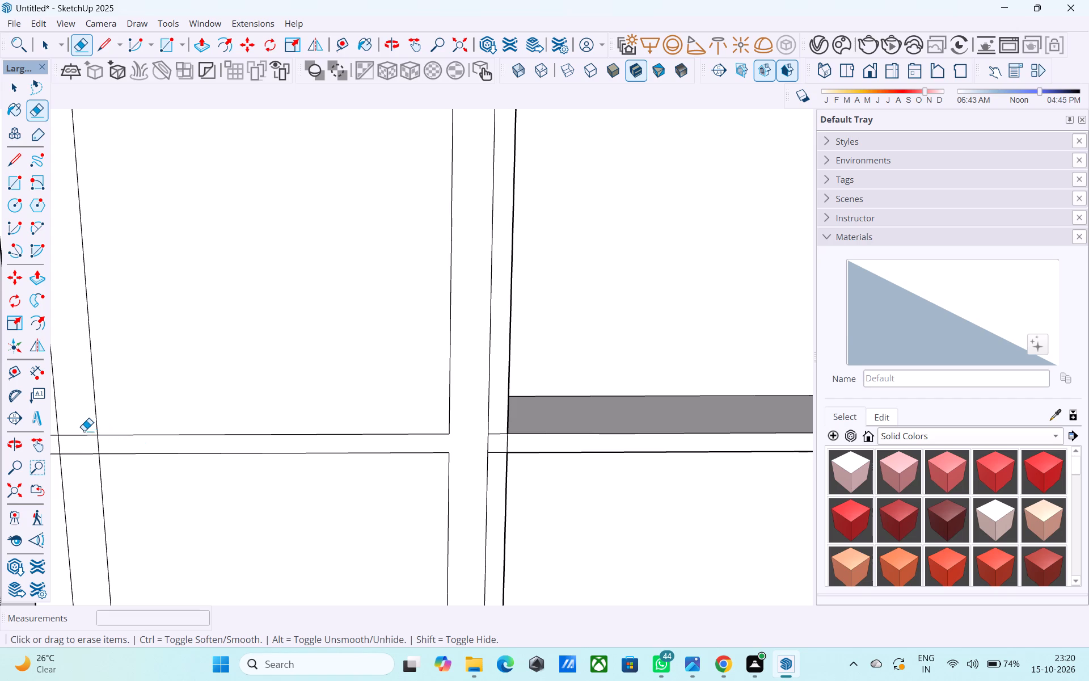
{"action": "left_click_drag", "start_coordinate": [84, 431], "coordinate": [80, 480]}
{"action": "left_click", "coordinate": [99, 447]}
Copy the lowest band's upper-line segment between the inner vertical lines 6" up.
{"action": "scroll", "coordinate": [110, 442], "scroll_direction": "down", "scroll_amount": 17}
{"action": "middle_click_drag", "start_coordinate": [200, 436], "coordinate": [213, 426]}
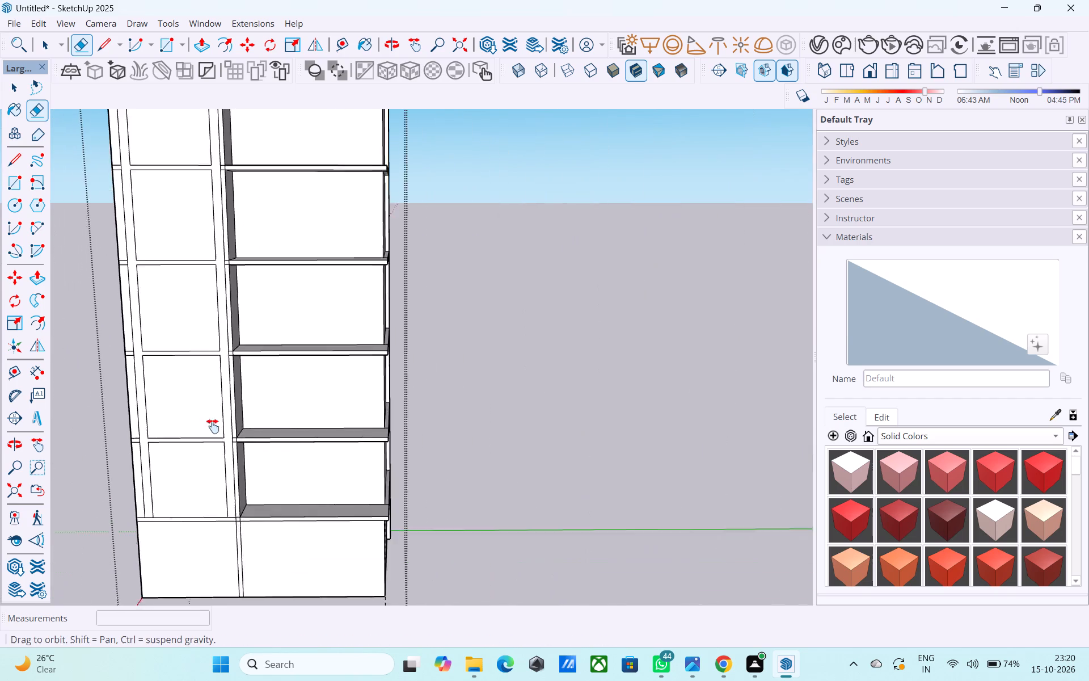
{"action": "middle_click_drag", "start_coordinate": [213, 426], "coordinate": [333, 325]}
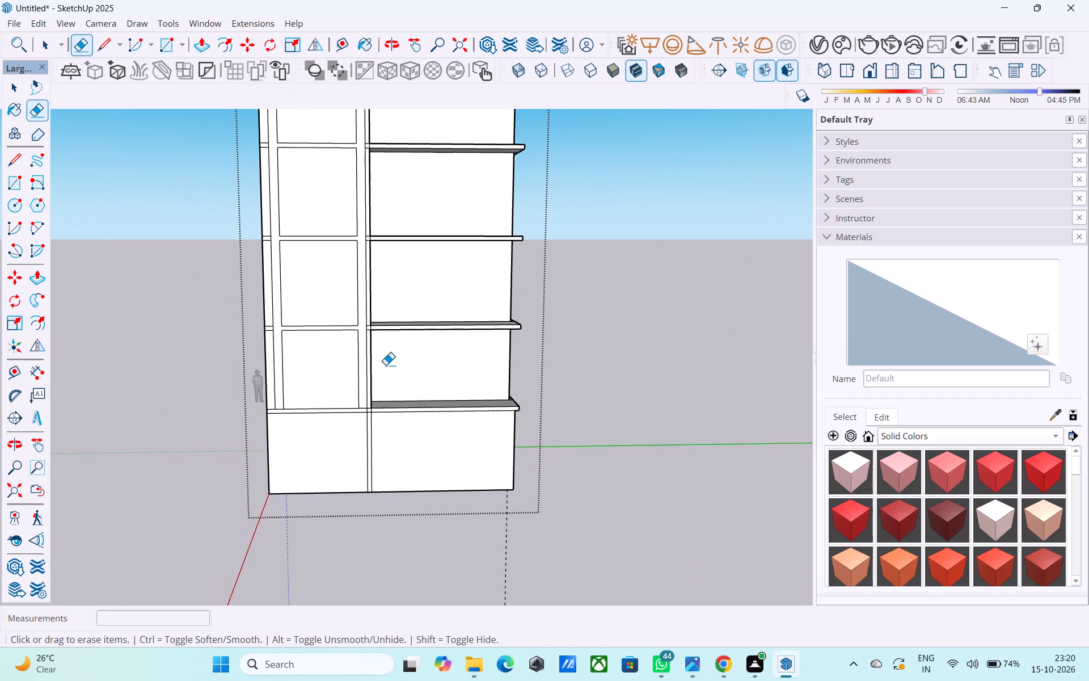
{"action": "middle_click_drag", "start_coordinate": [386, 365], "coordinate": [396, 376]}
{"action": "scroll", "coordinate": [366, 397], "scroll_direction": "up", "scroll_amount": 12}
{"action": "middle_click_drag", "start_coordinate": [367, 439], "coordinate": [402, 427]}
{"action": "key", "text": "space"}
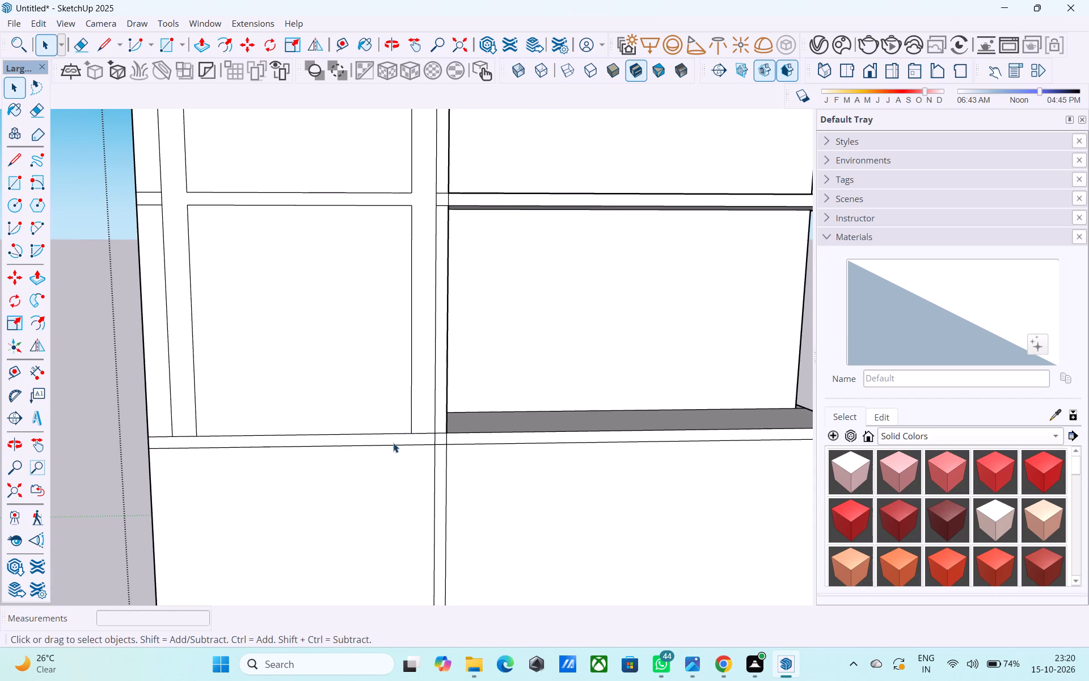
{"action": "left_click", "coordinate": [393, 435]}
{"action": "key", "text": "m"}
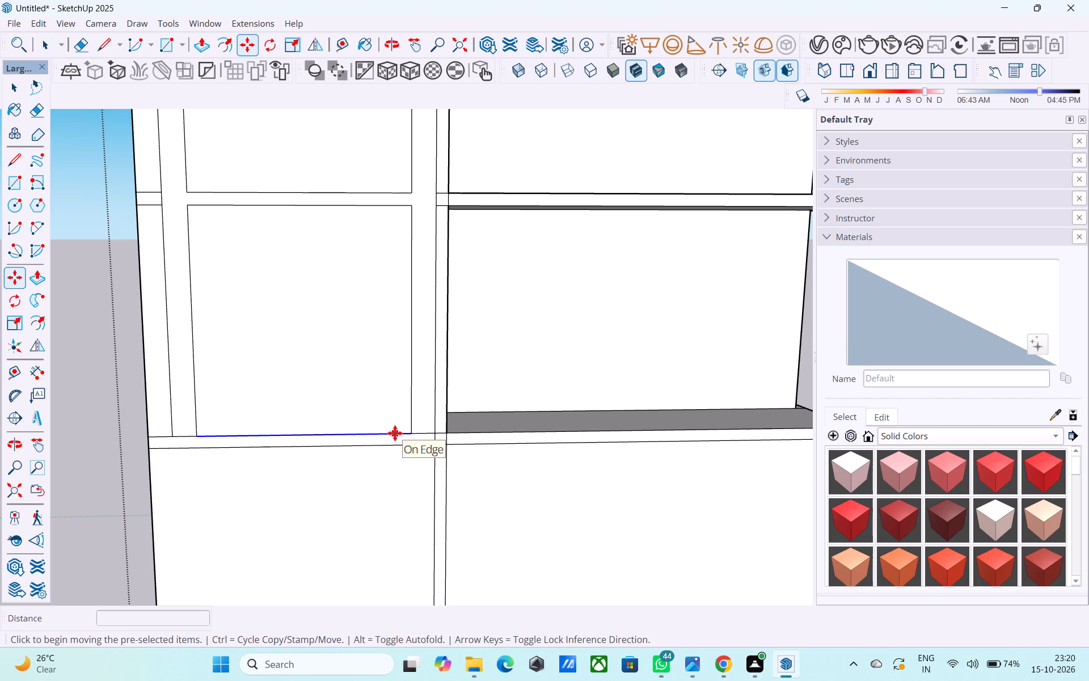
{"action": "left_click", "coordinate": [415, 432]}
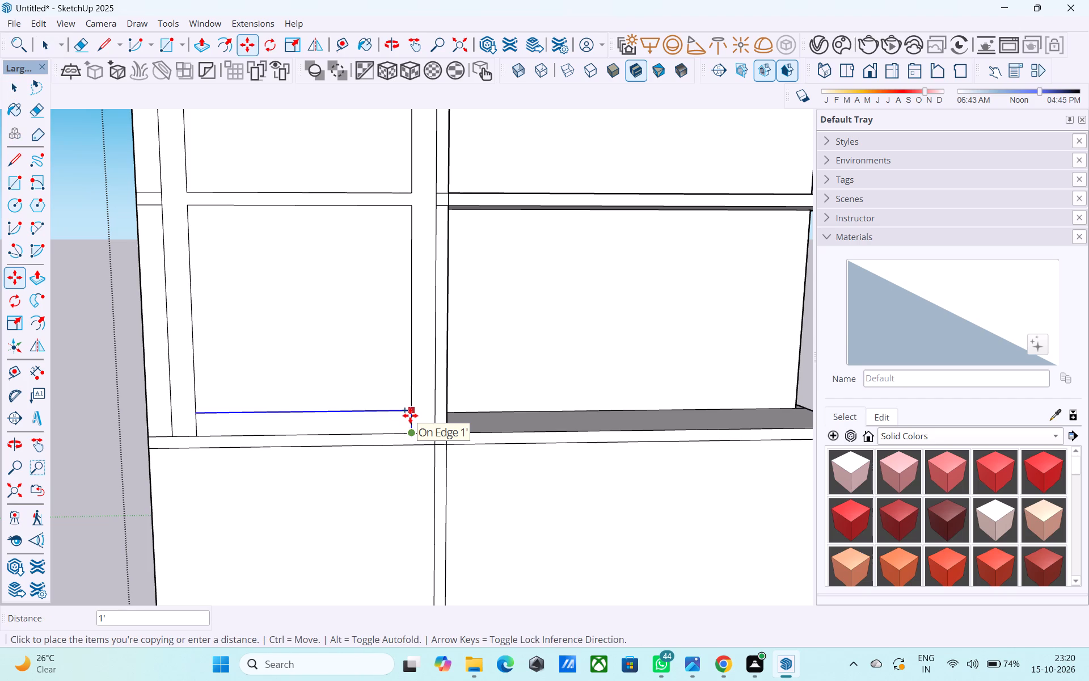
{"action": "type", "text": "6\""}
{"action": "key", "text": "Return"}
Erase the lowest band's upper line across the border and panel, plus the inner vertical stubs below the copied line.
{"action": "key", "text": "e"}
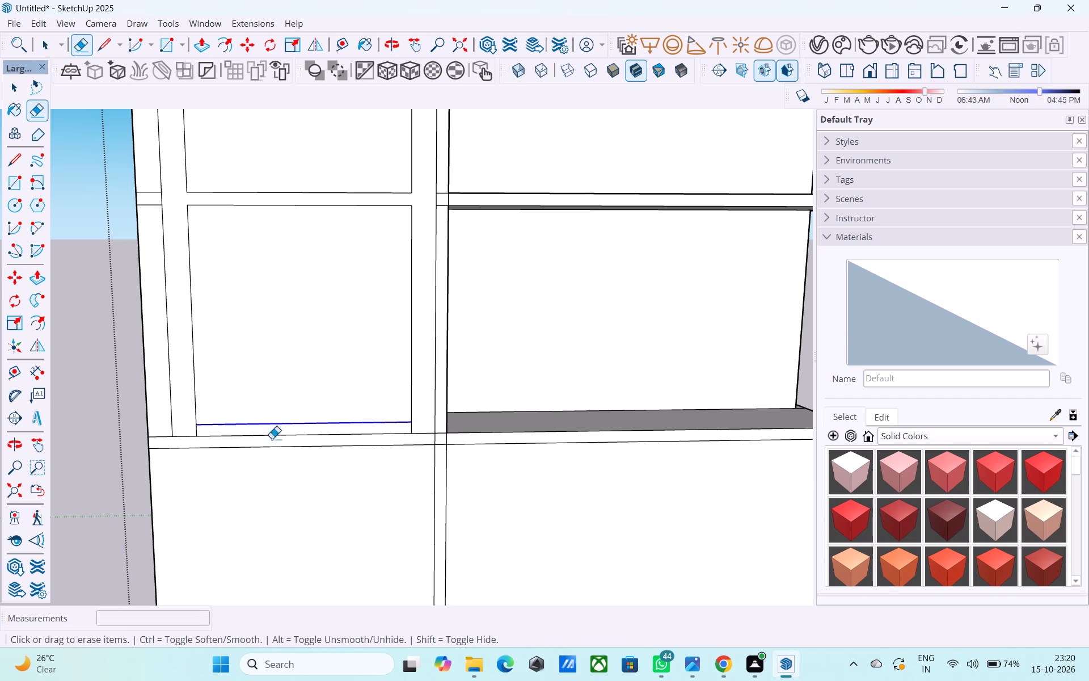
{"action": "scroll", "coordinate": [193, 441], "scroll_direction": "up", "scroll_amount": 6}
{"action": "left_click_drag", "start_coordinate": [189, 430], "coordinate": [187, 445]}
{"action": "left_click", "coordinate": [199, 435]}
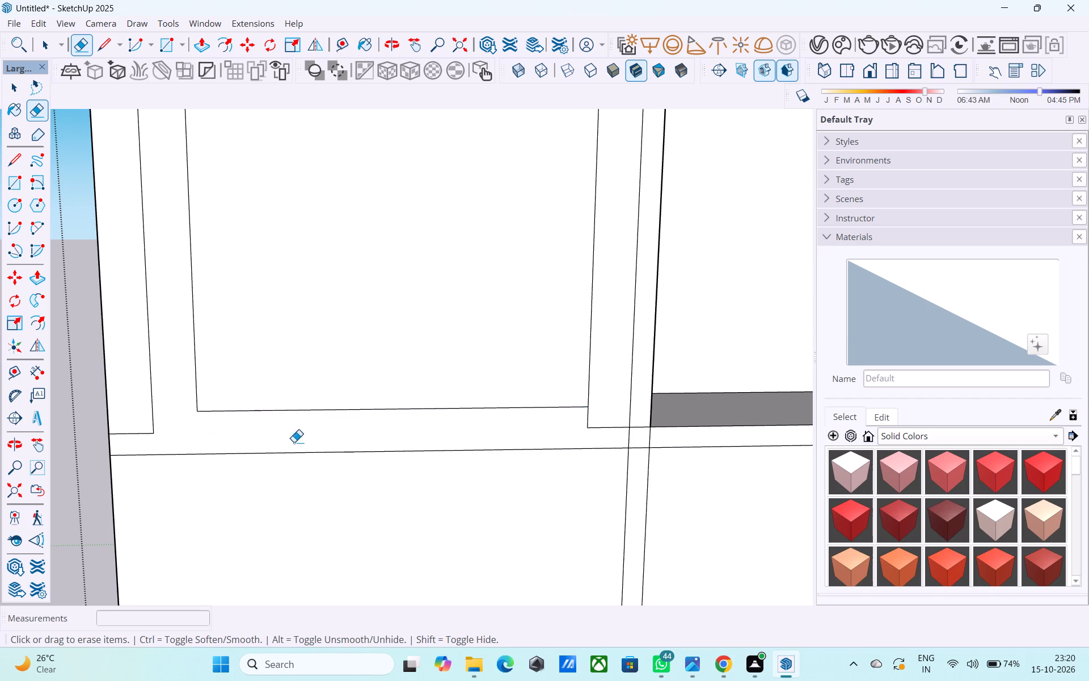
{"action": "left_click", "coordinate": [589, 428]}
Draw 1' vertical lines from both lower corners of the lowest panel down to the lowest band's lower line.
{"action": "key", "text": "l"}
{"action": "left_click", "coordinate": [584, 403]}
{"action": "left_click", "coordinate": [587, 452]}
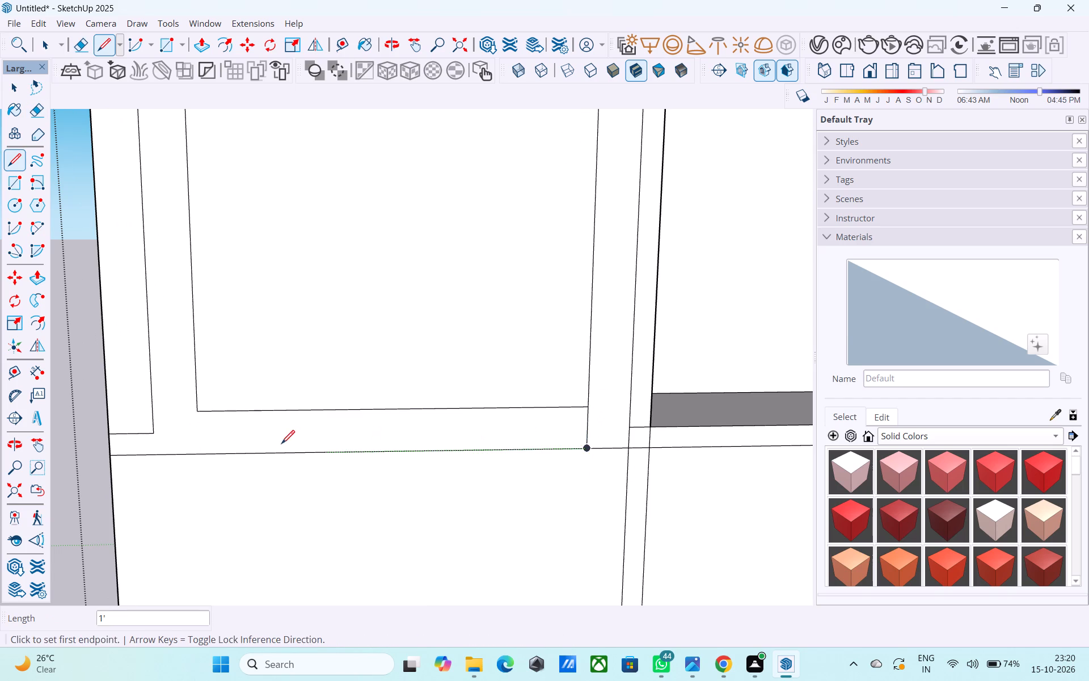
{"action": "left_click", "coordinate": [200, 409]}
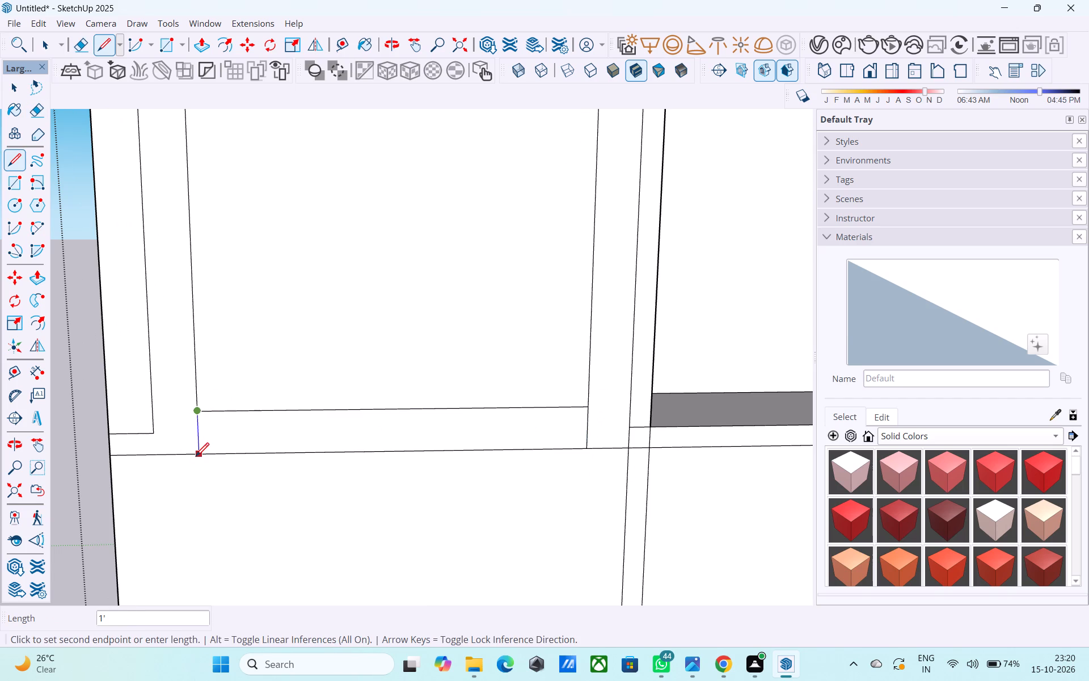
{"action": "left_click", "coordinate": [196, 457]}
Erase the copied horizontal line between the lowest panel's vertical lines.
{"action": "key", "text": "e"}
{"action": "left_click_drag", "start_coordinate": [343, 388], "coordinate": [347, 434]}
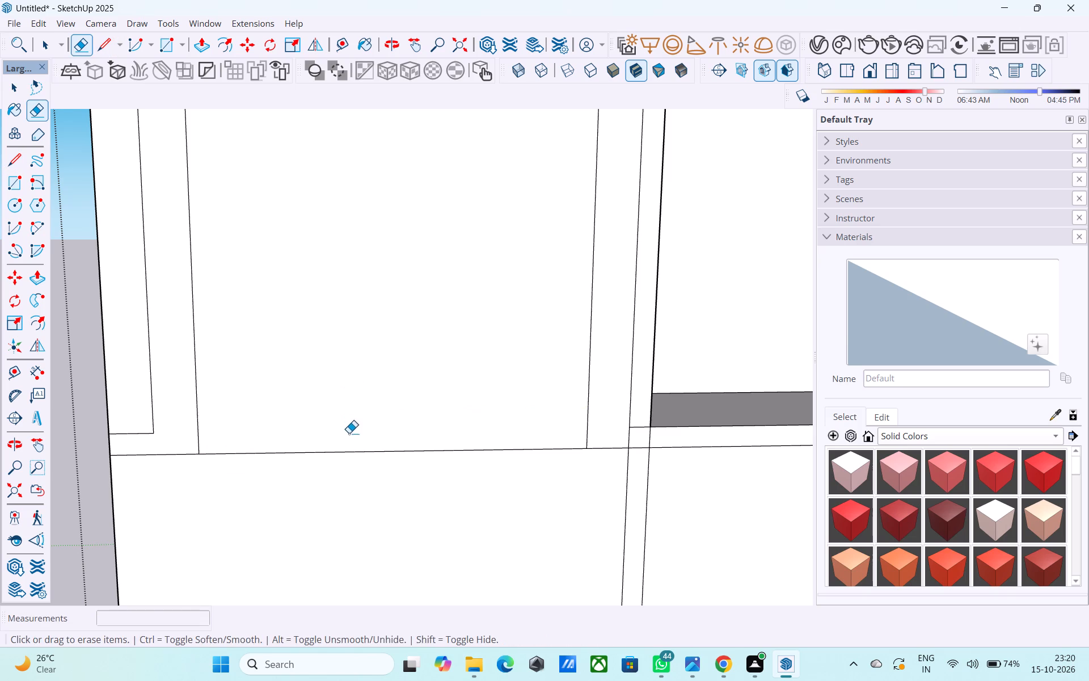
{"action": "key", "text": "space"}
Push the uppermost bordered panel on the wide face 2' into the block.
{"action": "scroll", "coordinate": [349, 433], "scroll_direction": "down", "scroll_amount": 10}
{"action": "middle_click_drag", "start_coordinate": [350, 433], "coordinate": [341, 482]}
{"action": "scroll", "coordinate": [347, 468], "scroll_direction": "down", "scroll_amount": 3}
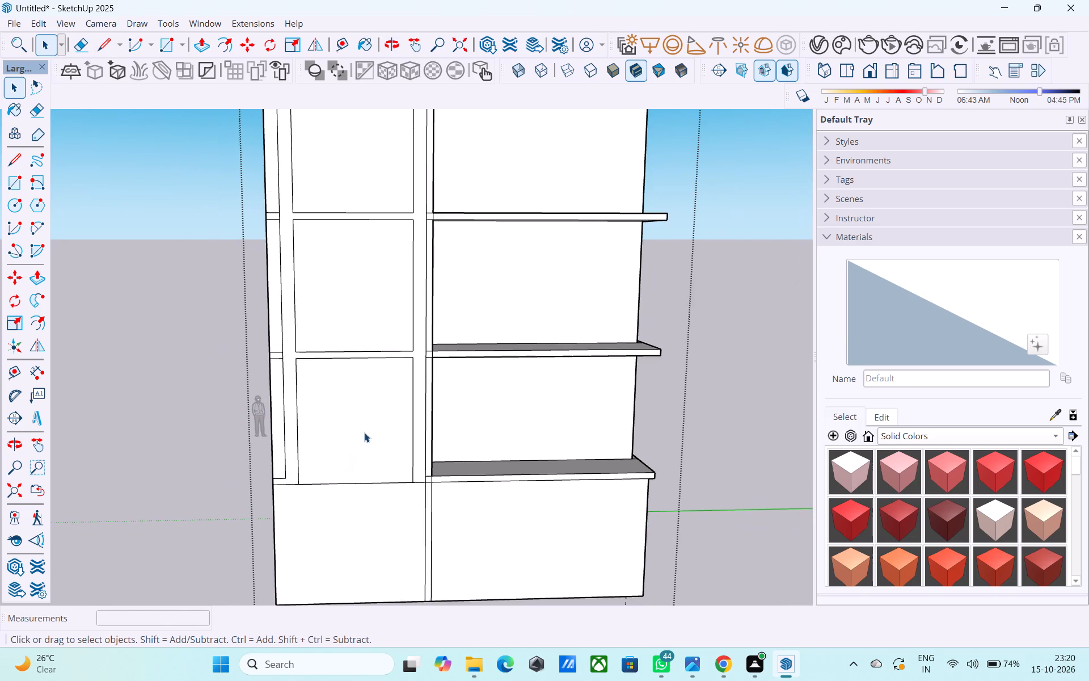
{"action": "scroll", "coordinate": [366, 429], "scroll_direction": "down", "scroll_amount": 8}
{"action": "middle_click_drag", "start_coordinate": [371, 411], "coordinate": [375, 460]}
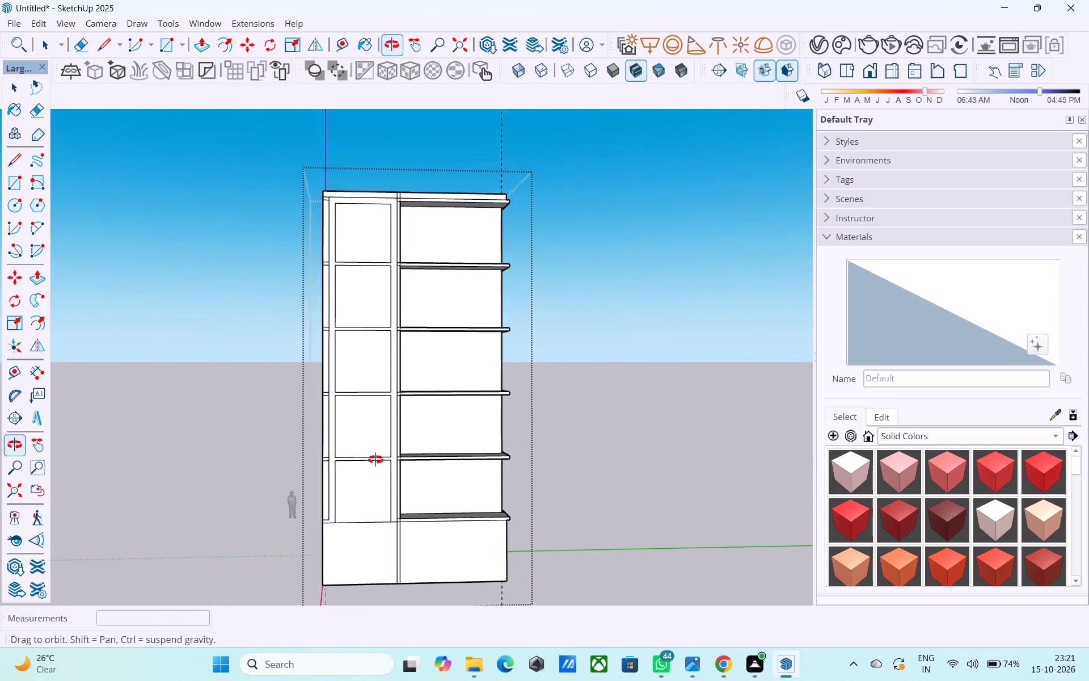
{"action": "middle_click_drag", "start_coordinate": [375, 460], "coordinate": [387, 440]}
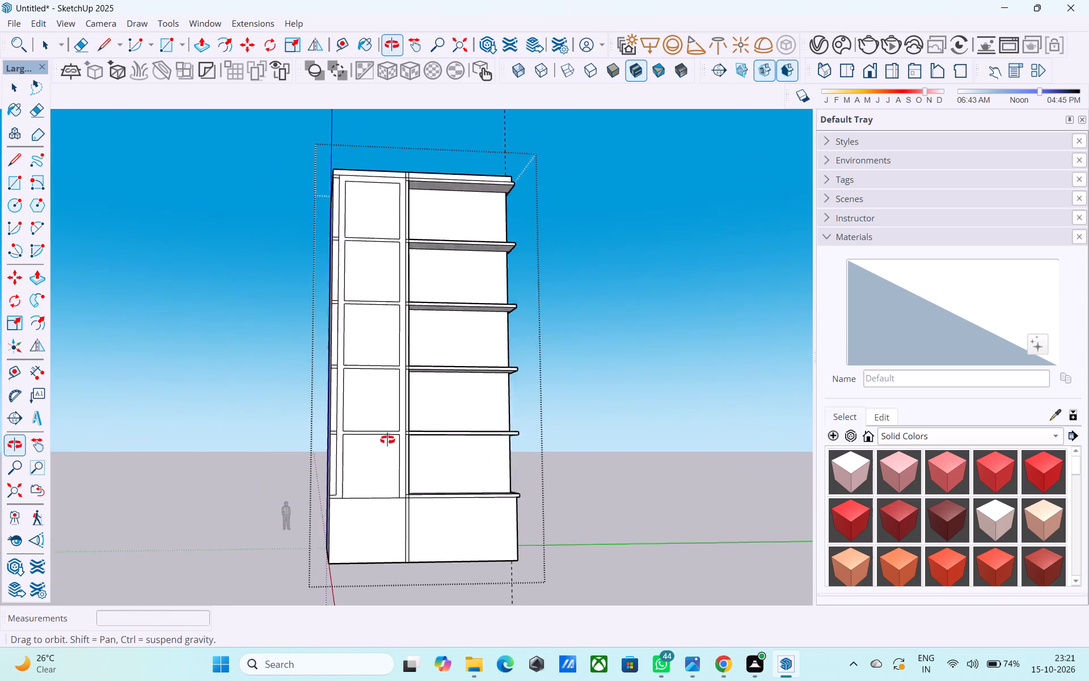
{"action": "middle_click_drag", "start_coordinate": [387, 440], "coordinate": [379, 549]}
{"action": "middle_click_drag", "start_coordinate": [378, 435], "coordinate": [380, 498], "text": "shift"}
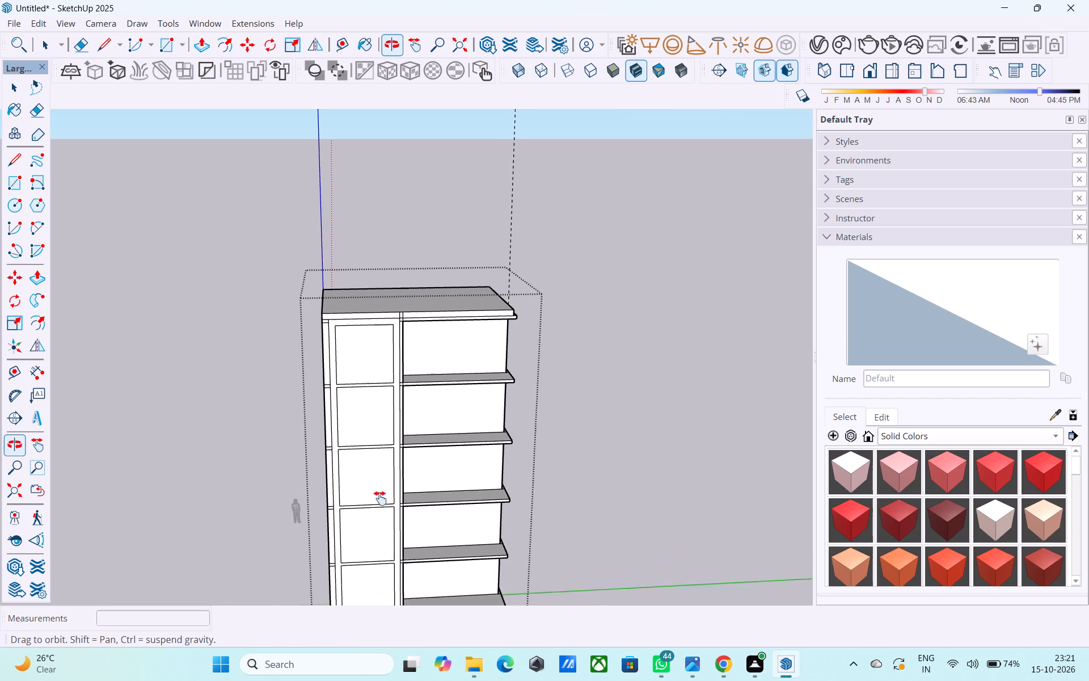
{"action": "middle_click_drag", "start_coordinate": [380, 498], "coordinate": [381, 500], "text": "shift"}
{"action": "scroll", "coordinate": [386, 367], "scroll_direction": "up", "scroll_amount": 4}
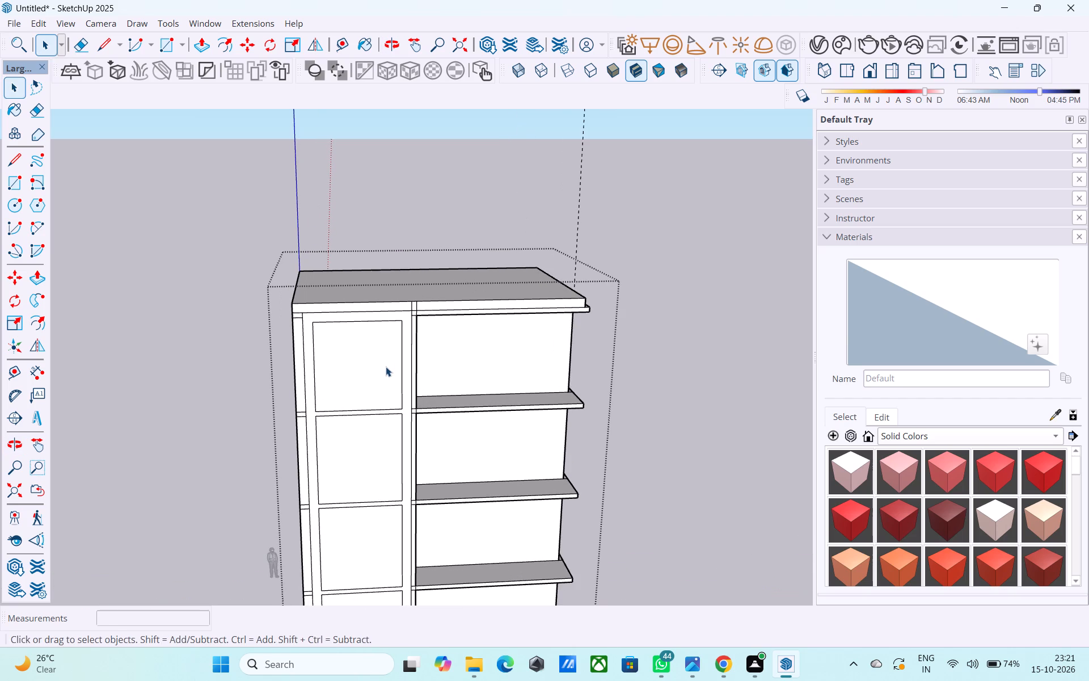
{"action": "left_click", "coordinate": [386, 367]}
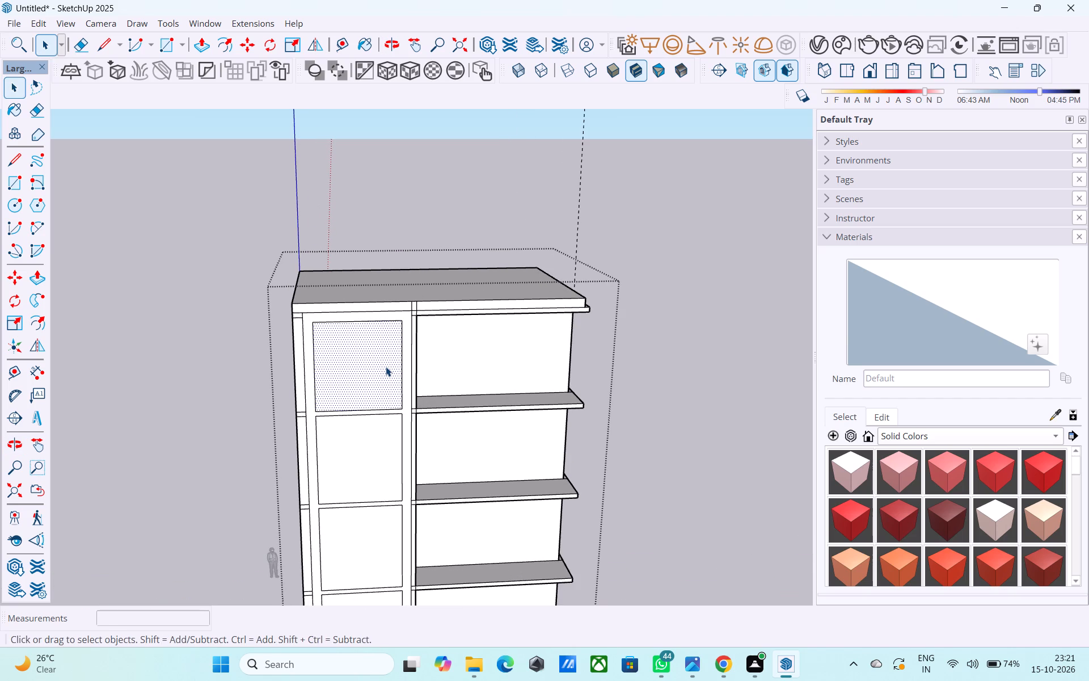
{"action": "key", "text": "p"}
{"action": "left_click", "coordinate": [386, 367]}
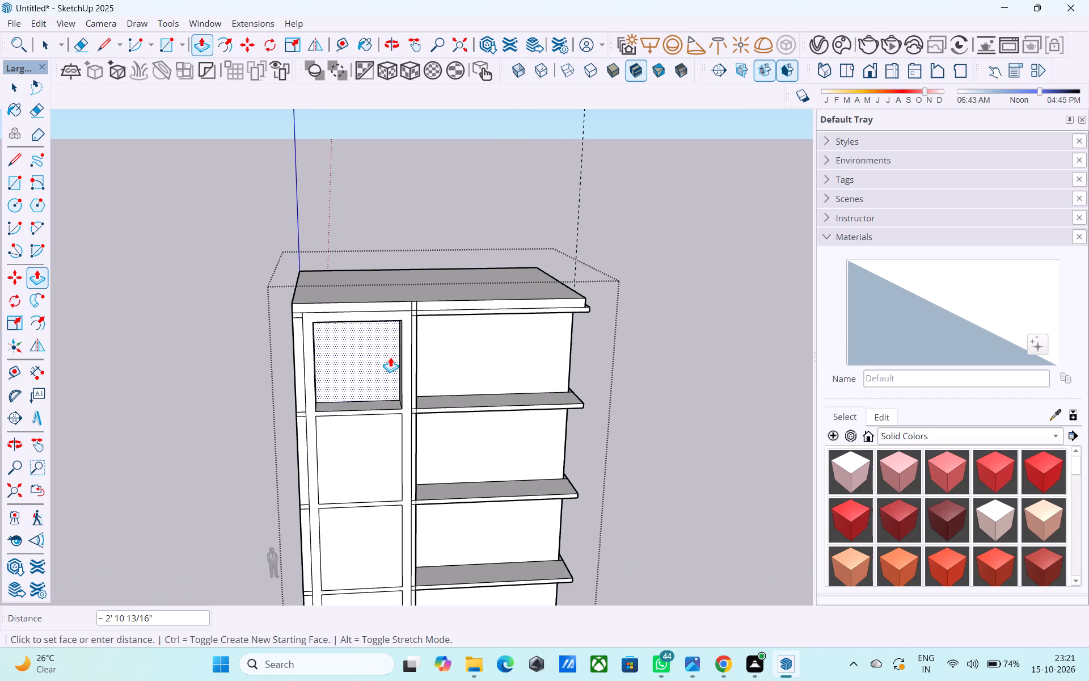
{"action": "type", "text": "2'"}
{"action": "key", "text": "Return"}
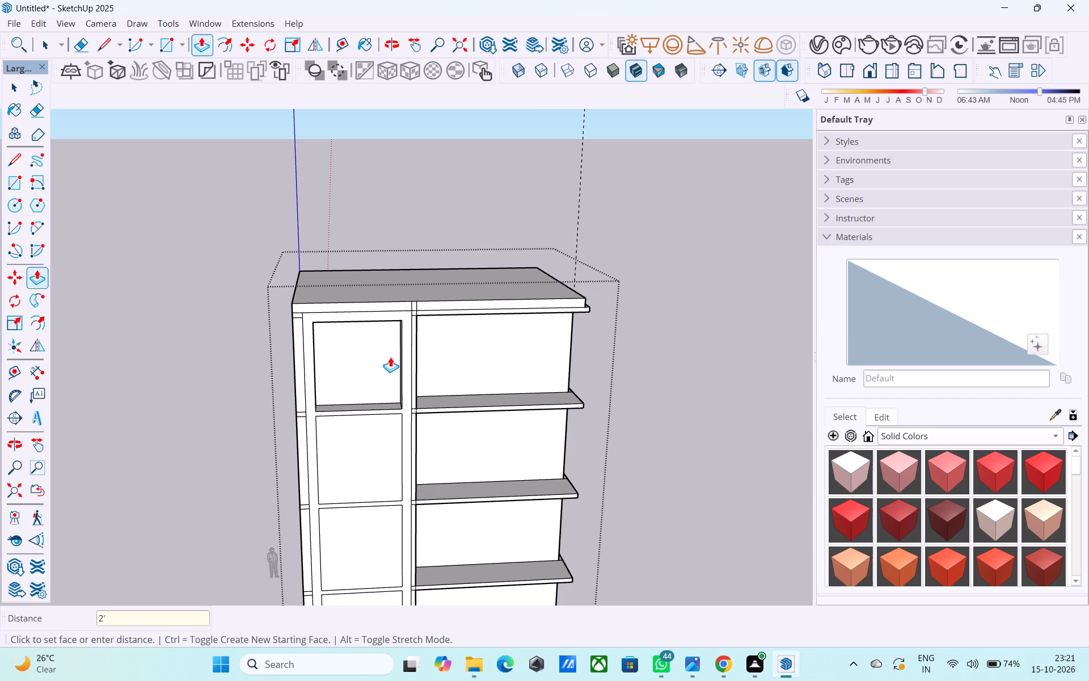
Apply the same 2' recess to the four bordered panels below the uppermost one.
{"action": "double_click", "coordinate": [390, 434]}
{"action": "scroll", "coordinate": [374, 396], "scroll_direction": "down", "scroll_amount": 5}
{"action": "scroll", "coordinate": [377, 503], "scroll_direction": "up", "scroll_amount": 1}
{"action": "middle_click_drag", "start_coordinate": [376, 503], "coordinate": [328, 448]}
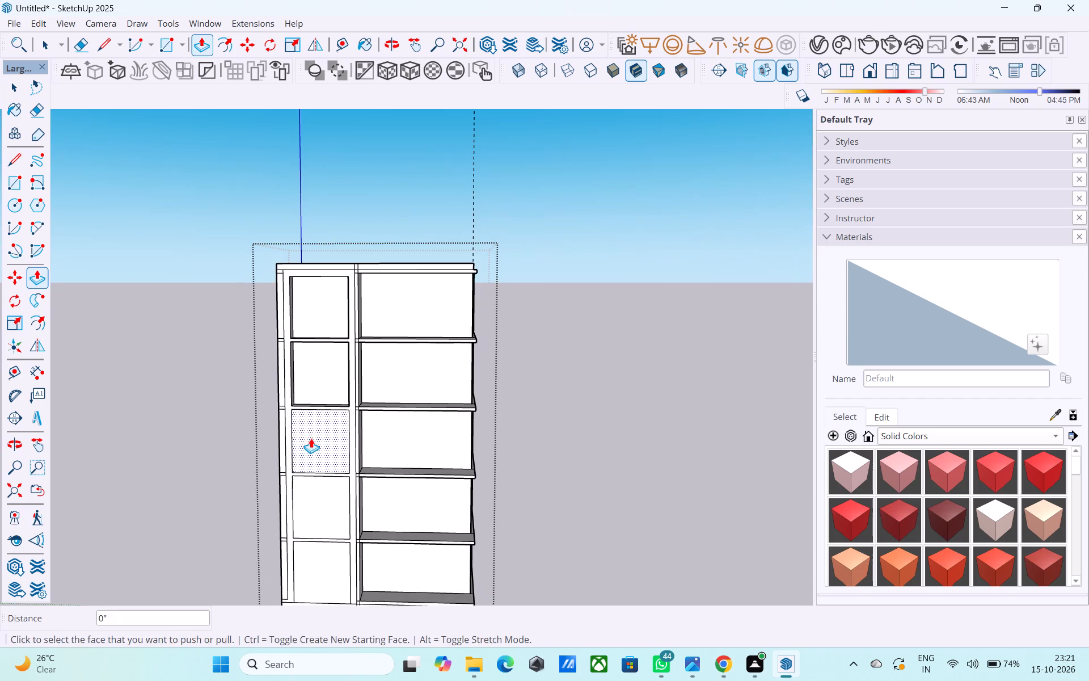
{"action": "double_click", "coordinate": [313, 438]}
{"action": "scroll", "coordinate": [311, 415], "scroll_direction": "down", "scroll_amount": 5}
{"action": "scroll", "coordinate": [285, 466], "scroll_direction": "up", "scroll_amount": 1}
{"action": "scroll", "coordinate": [286, 466], "scroll_direction": "down", "scroll_amount": 1}
{"action": "scroll", "coordinate": [287, 466], "scroll_direction": "up", "scroll_amount": 5}
{"action": "double_click", "coordinate": [332, 463]}
{"action": "scroll", "coordinate": [325, 445], "scroll_direction": "down", "scroll_amount": 2}
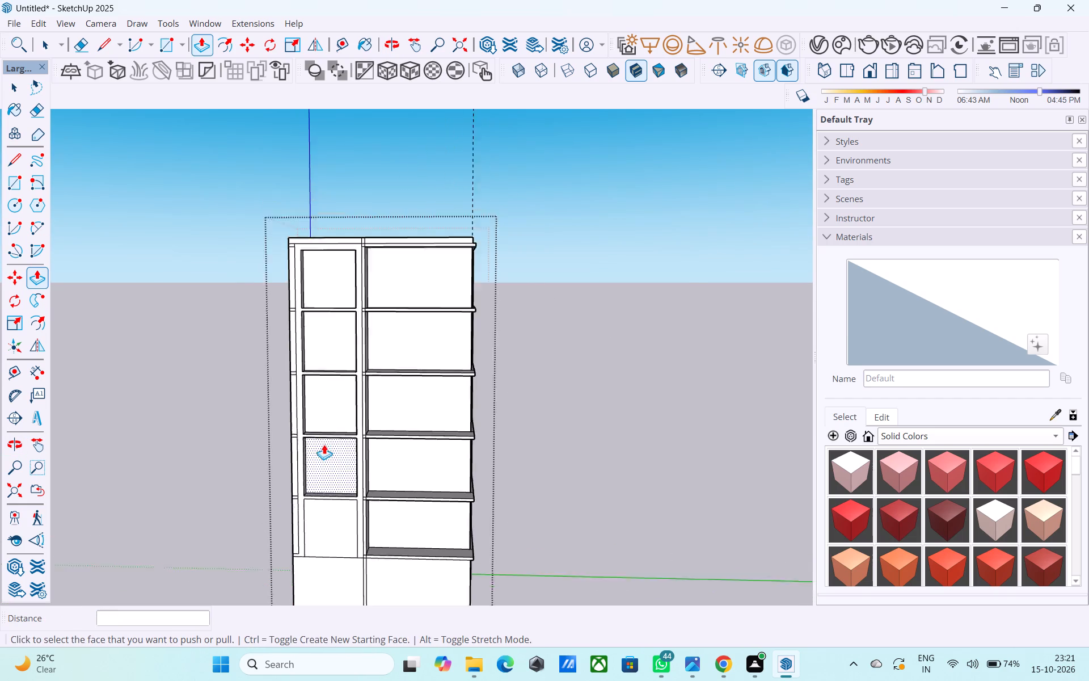
{"action": "scroll", "coordinate": [324, 444], "scroll_direction": "down", "scroll_amount": 3}
{"action": "scroll", "coordinate": [314, 524], "scroll_direction": "up", "scroll_amount": 10}
{"action": "double_click", "coordinate": [336, 484]}
Examine the recessed panels and balcony bays from both sides of the block.
{"action": "scroll", "coordinate": [338, 484], "scroll_direction": "down", "scroll_amount": 1}
{"action": "middle_click_drag", "start_coordinate": [338, 484], "coordinate": [178, 541]}
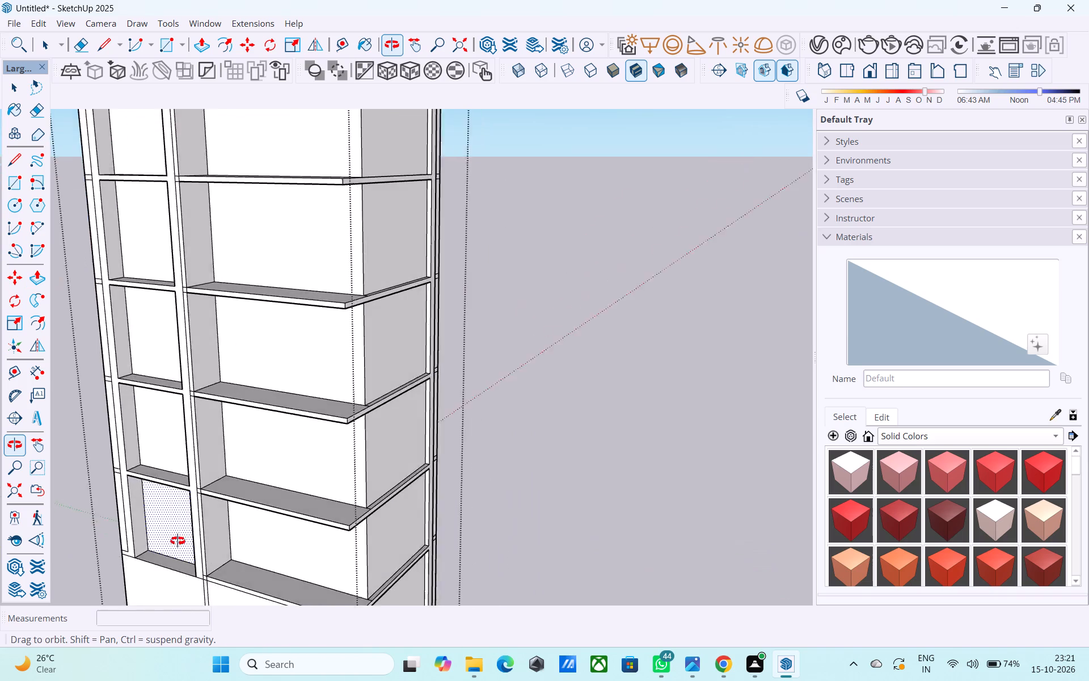
{"action": "middle_click_drag", "start_coordinate": [178, 541], "coordinate": [357, 529]}
{"action": "scroll", "coordinate": [327, 515], "scroll_direction": "down", "scroll_amount": 7}
{"action": "middle_click_drag", "start_coordinate": [342, 502], "coordinate": [475, 506]}
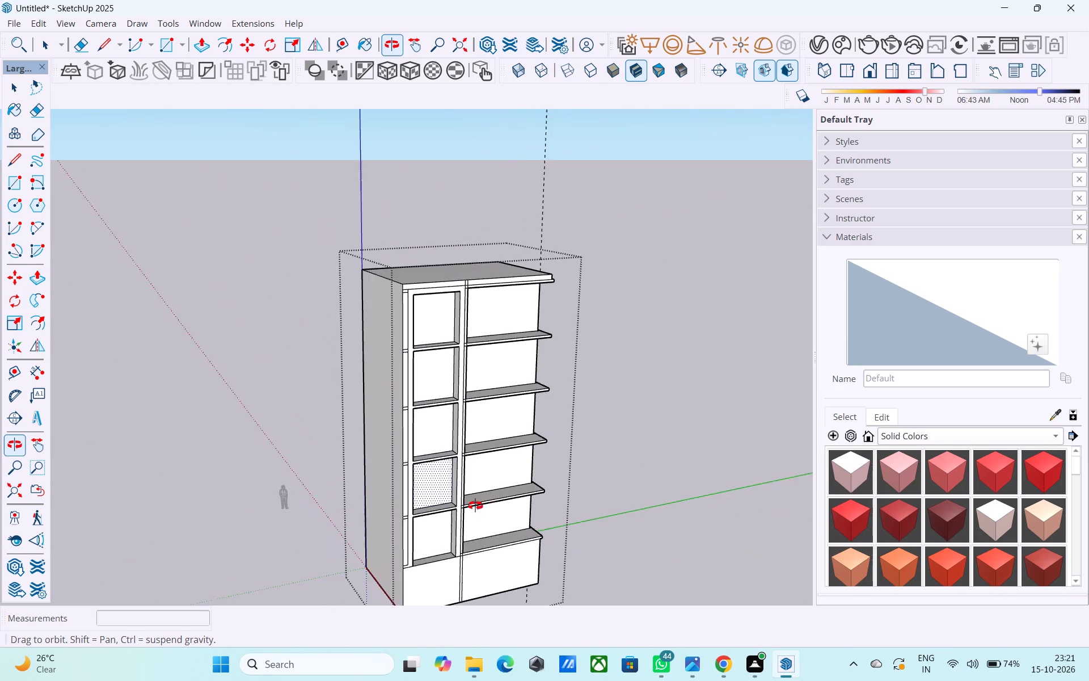
{"action": "middle_click_drag", "start_coordinate": [475, 506], "coordinate": [531, 487]}
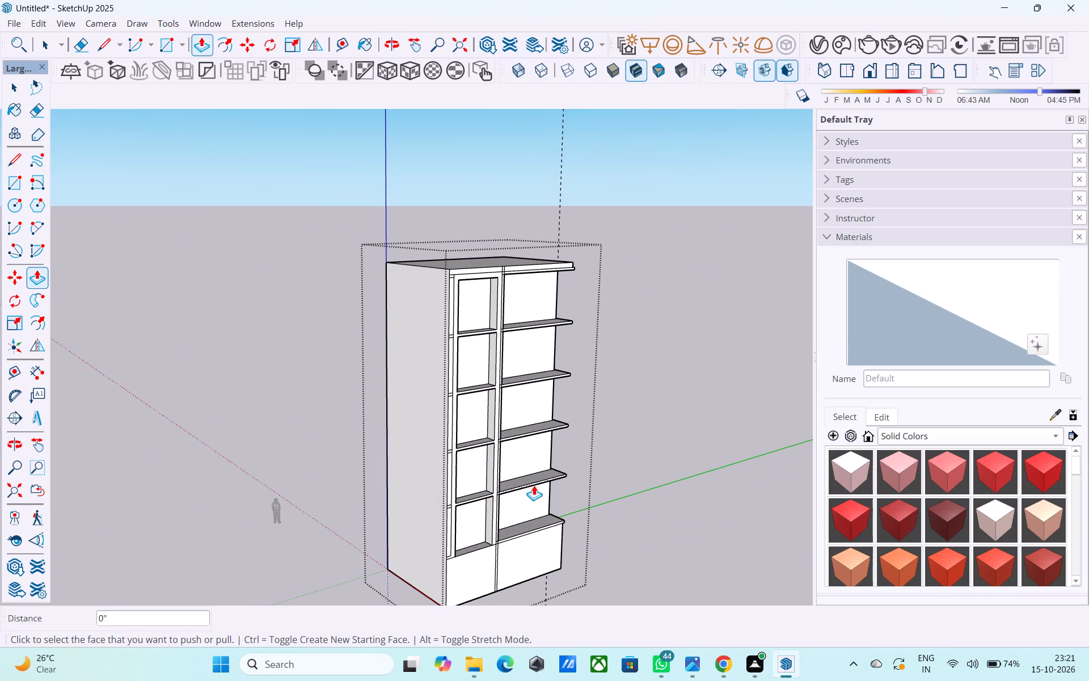
{"action": "scroll", "coordinate": [499, 458], "scroll_direction": "down", "scroll_amount": 4}
{"action": "middle_click_drag", "start_coordinate": [499, 458], "coordinate": [415, 507]}
Erase the two short horizontal lines crossing the vertical strip beside the balconies at the third band from the top.
{"action": "scroll", "coordinate": [416, 503], "scroll_direction": "up", "scroll_amount": 6}
{"action": "middle_click_drag", "start_coordinate": [559, 472], "coordinate": [391, 490]}
{"action": "scroll", "coordinate": [374, 451], "scroll_direction": "up", "scroll_amount": 7}
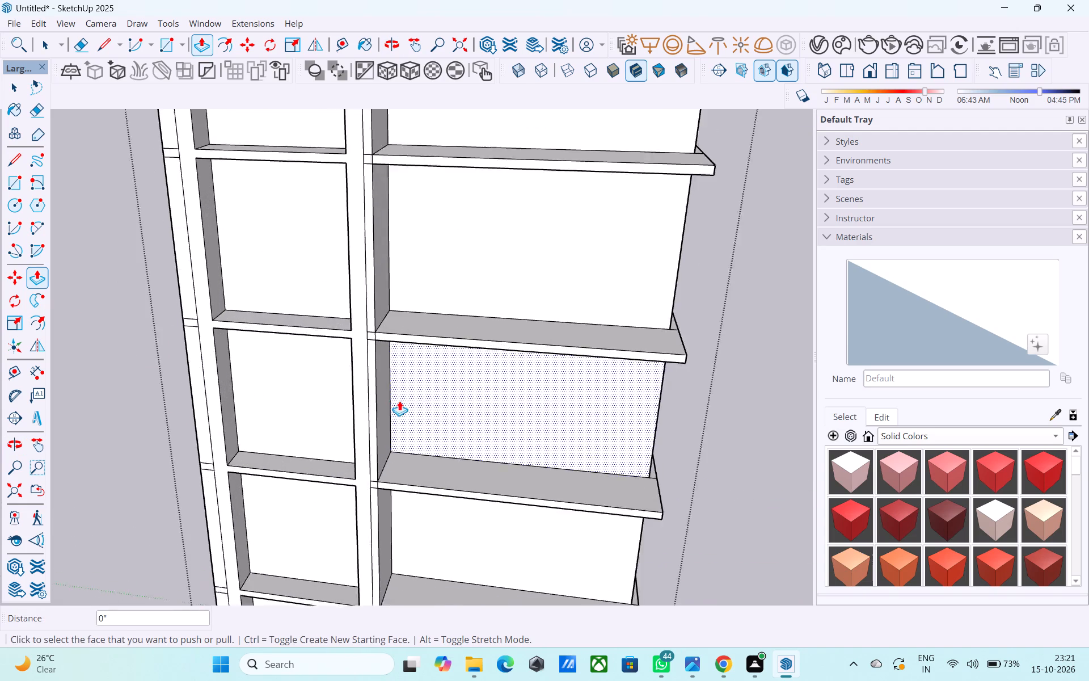
{"action": "scroll", "coordinate": [399, 401], "scroll_direction": "up", "scroll_amount": 11}
{"action": "left_click_drag", "start_coordinate": [337, 230], "coordinate": [338, 236]}
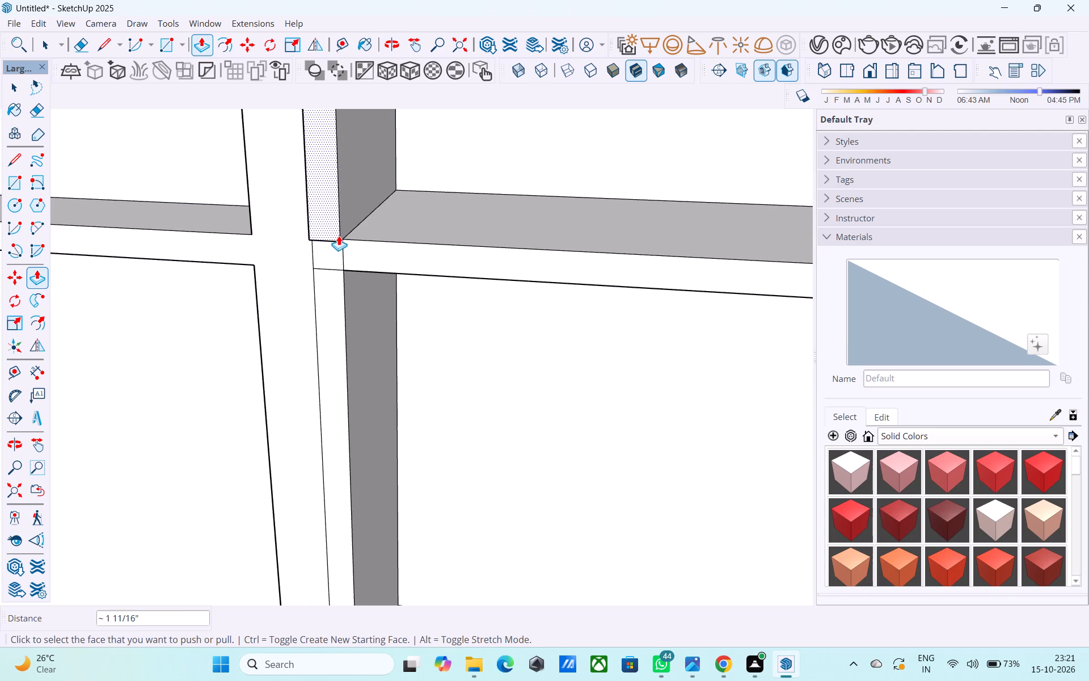
{"action": "key", "text": "ctrl+z"}
{"action": "key", "text": "e"}
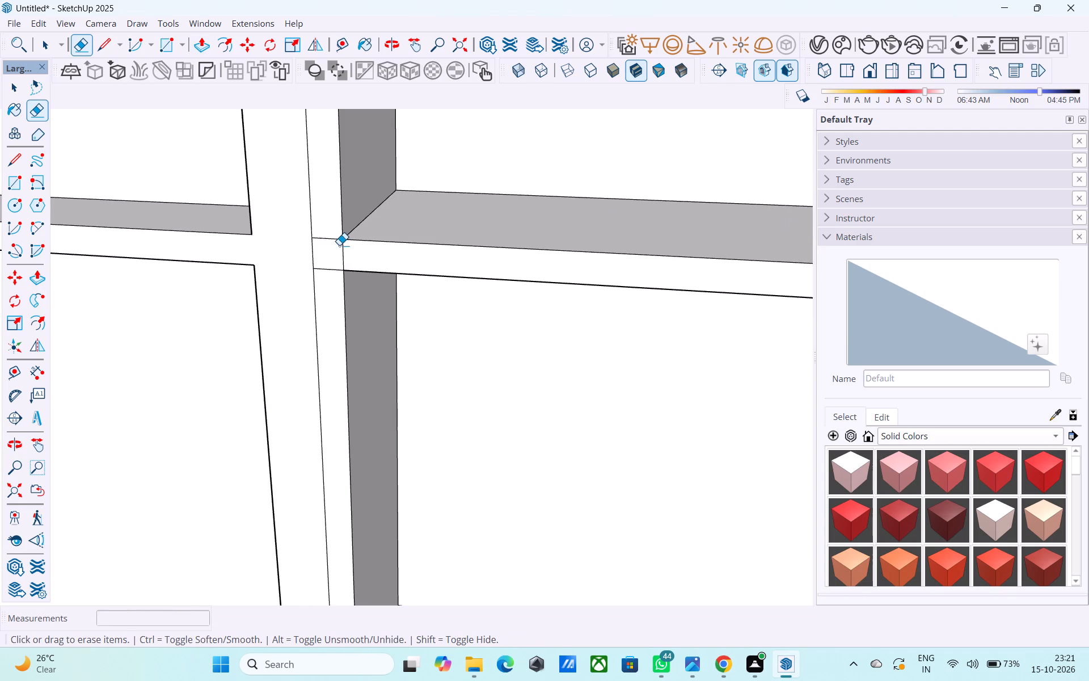
{"action": "left_click_drag", "start_coordinate": [335, 237], "coordinate": [336, 245]}
{"action": "left_click_drag", "start_coordinate": [334, 263], "coordinate": [335, 281]}
{"action": "scroll", "coordinate": [334, 289], "scroll_direction": "up", "scroll_amount": 1}
{"action": "scroll", "coordinate": [334, 289], "scroll_direction": "down", "scroll_amount": 14}
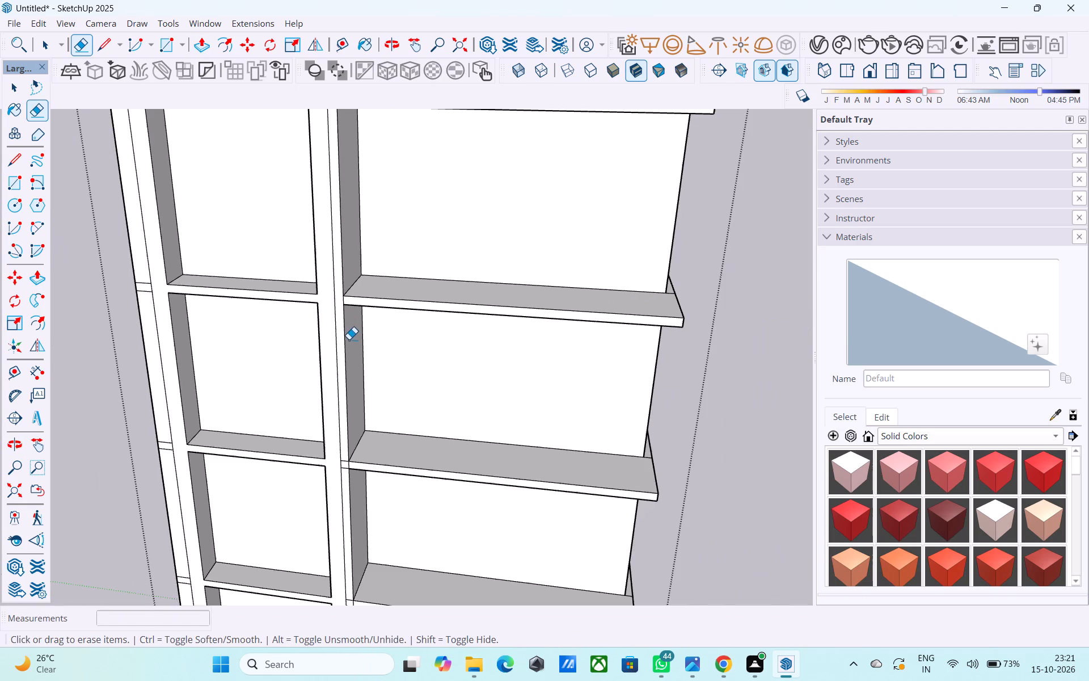
Erase the two vertical strip lines running down the base wall below the lowest band.
{"action": "scroll", "coordinate": [379, 361], "scroll_direction": "down", "scroll_amount": 5}
{"action": "scroll", "coordinate": [356, 463], "scroll_direction": "down", "scroll_amount": 2}
{"action": "scroll", "coordinate": [378, 562], "scroll_direction": "up", "scroll_amount": 5}
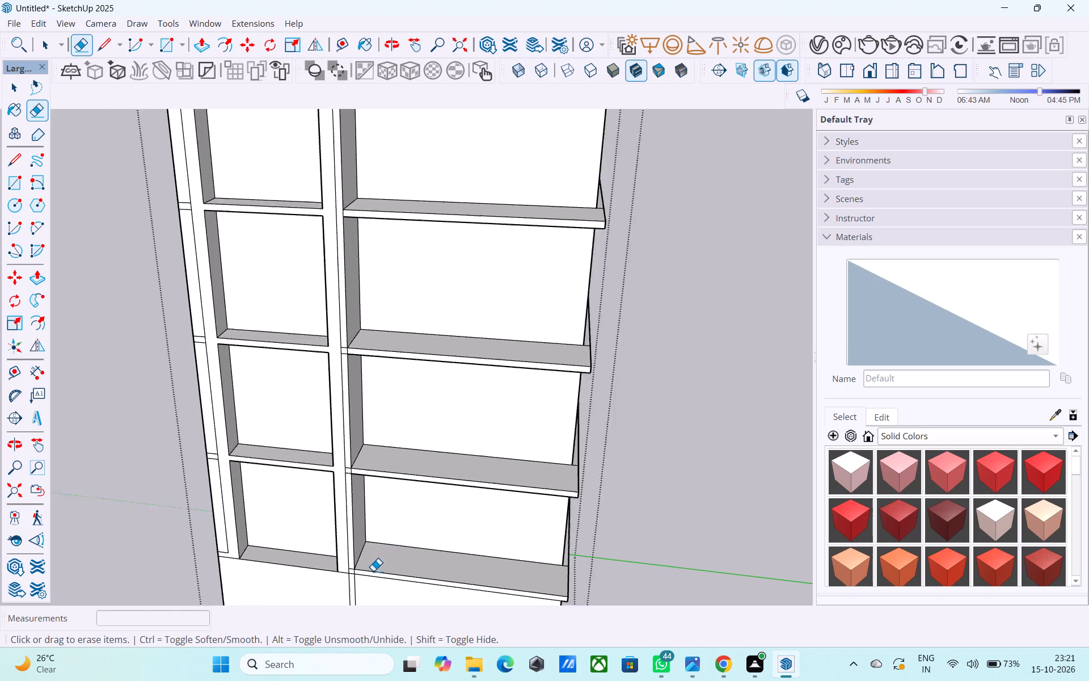
{"action": "scroll", "coordinate": [373, 571], "scroll_direction": "up", "scroll_amount": 2}
{"action": "scroll", "coordinate": [450, 449], "scroll_direction": "down", "scroll_amount": 9}
{"action": "middle_click_drag", "start_coordinate": [406, 567], "coordinate": [447, 508]}
{"action": "scroll", "coordinate": [448, 502], "scroll_direction": "up", "scroll_amount": 2}
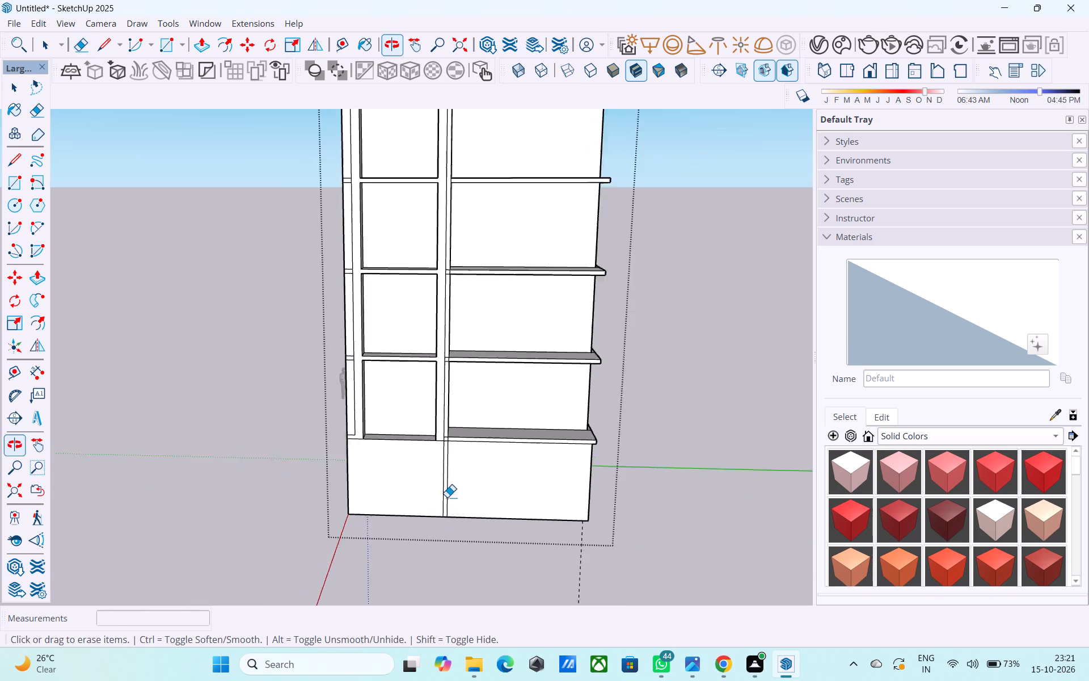
{"action": "scroll", "coordinate": [447, 497], "scroll_direction": "up", "scroll_amount": 2}
{"action": "left_click_drag", "start_coordinate": [451, 474], "coordinate": [428, 469]}
Erase the short horizontal line across the vertical strip and the vertical stub at the lowest band's junction.
{"action": "middle_click_drag", "start_coordinate": [444, 401], "coordinate": [437, 421]}
{"action": "scroll", "coordinate": [442, 421], "scroll_direction": "up", "scroll_amount": 5}
{"action": "scroll", "coordinate": [445, 420], "scroll_direction": "down", "scroll_amount": 2}
{"action": "scroll", "coordinate": [445, 420], "scroll_direction": "up", "scroll_amount": 8}
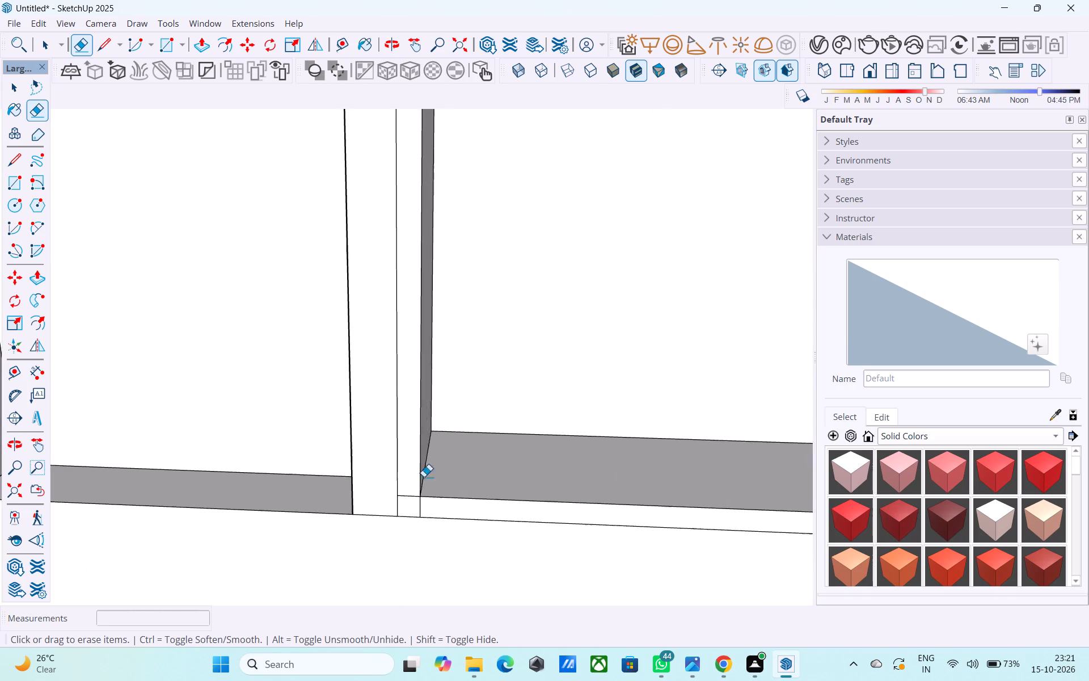
{"action": "scroll", "coordinate": [424, 477], "scroll_direction": "up", "scroll_amount": 5}
{"action": "middle_click_drag", "start_coordinate": [421, 473], "coordinate": [417, 414]}
{"action": "left_click_drag", "start_coordinate": [398, 503], "coordinate": [404, 523]}
{"action": "scroll", "coordinate": [403, 549], "scroll_direction": "down", "scroll_amount": 3}
{"action": "scroll", "coordinate": [422, 534], "scroll_direction": "up", "scroll_amount": 4}
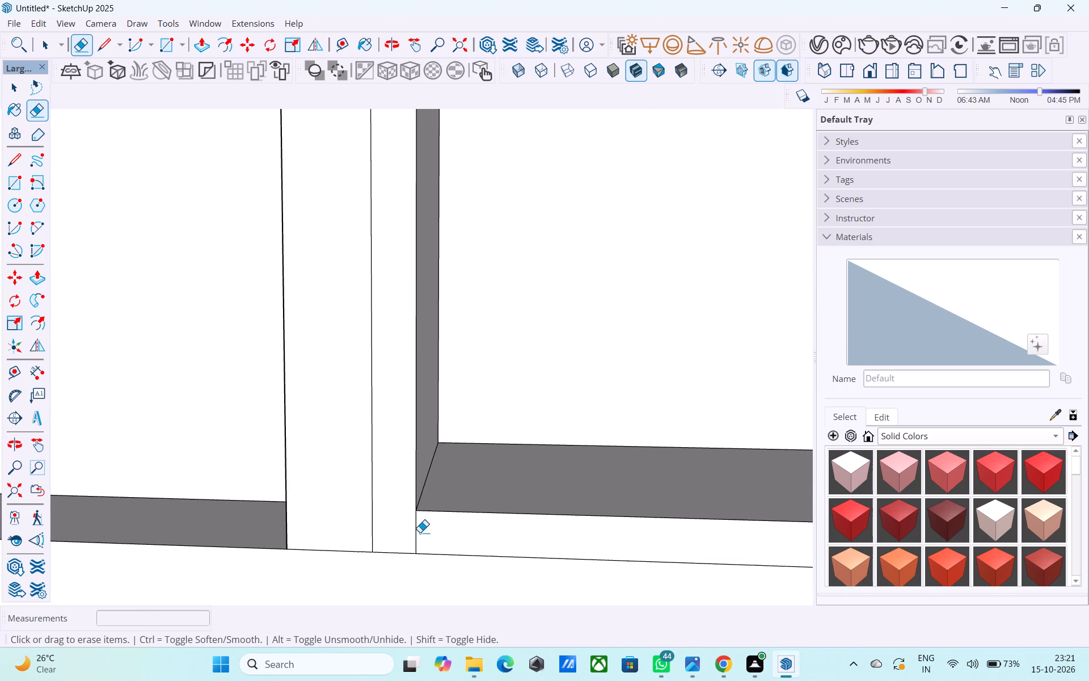
{"action": "left_click_drag", "start_coordinate": [419, 532], "coordinate": [412, 533]}
Erase the two short horizontal lines crossing the vertical strip at the second-lowest band.
{"action": "scroll", "coordinate": [412, 549], "scroll_direction": "down", "scroll_amount": 17}
{"action": "scroll", "coordinate": [399, 357], "scroll_direction": "up", "scroll_amount": 10}
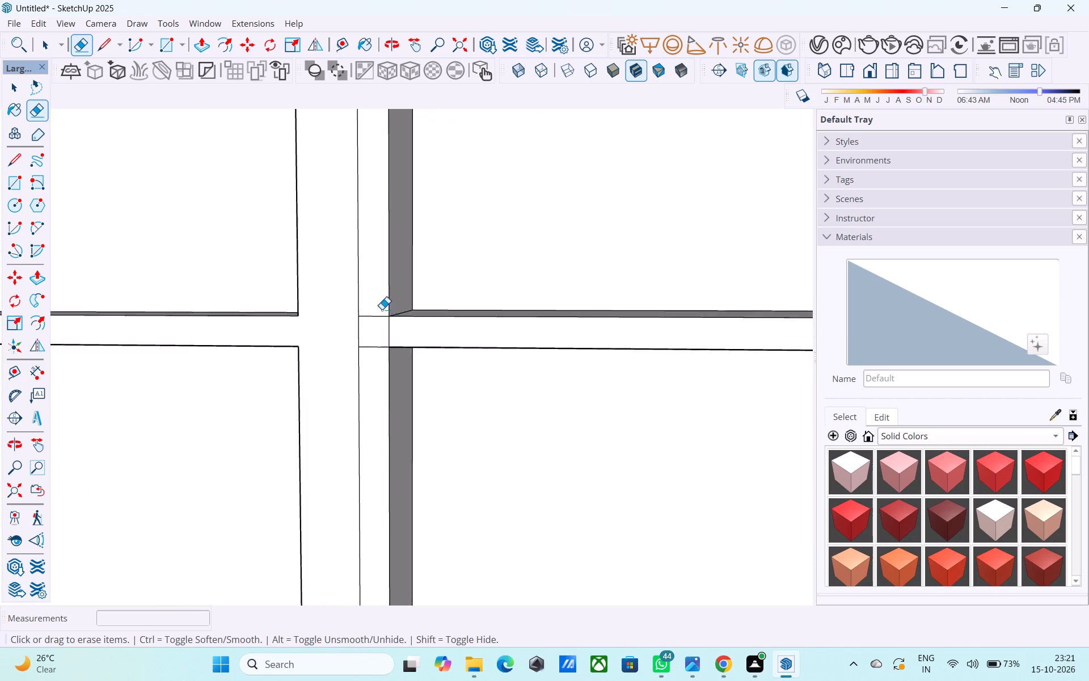
{"action": "scroll", "coordinate": [382, 309], "scroll_direction": "up", "scroll_amount": 4}
{"action": "left_click_drag", "start_coordinate": [372, 318], "coordinate": [372, 324]}
{"action": "left_click_drag", "start_coordinate": [372, 347], "coordinate": [370, 377]}
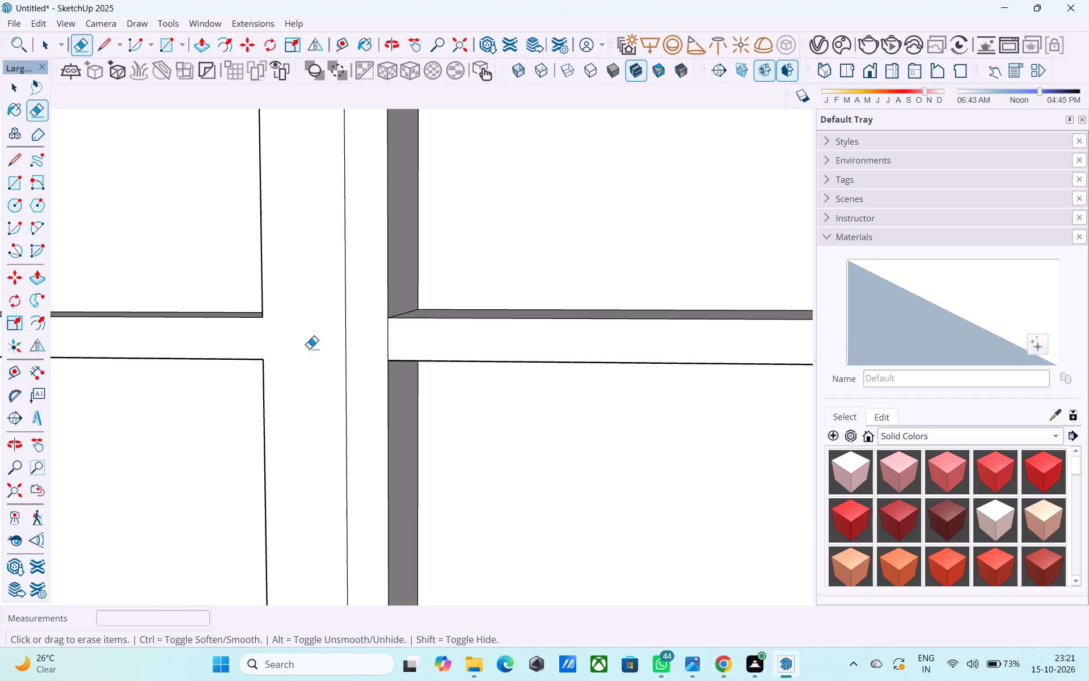
Erase the short horizontal lines and vertical stub where the third-lowest band meets the vertical strip.
{"action": "scroll", "coordinate": [237, 292], "scroll_direction": "down", "scroll_amount": 20}
{"action": "scroll", "coordinate": [237, 292], "scroll_direction": "down", "scroll_amount": 1}
{"action": "middle_click_drag", "start_coordinate": [562, 331], "coordinate": [536, 350]}
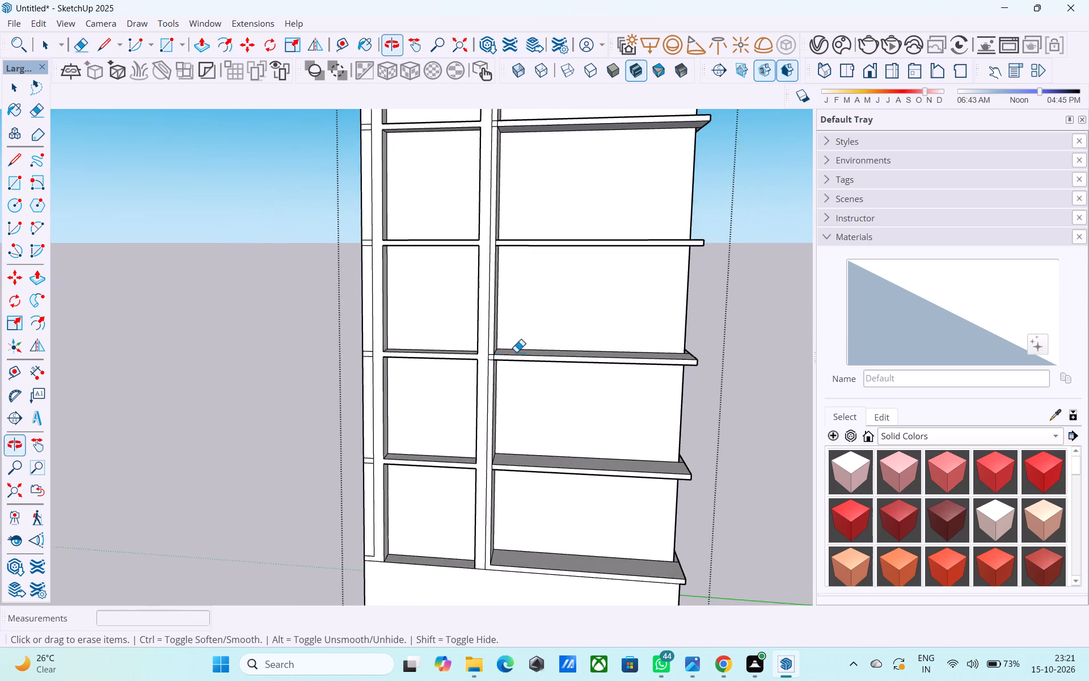
{"action": "scroll", "coordinate": [489, 352], "scroll_direction": "up", "scroll_amount": 20}
{"action": "scroll", "coordinate": [489, 352], "scroll_direction": "up", "scroll_amount": 3}
{"action": "left_click", "coordinate": [496, 364]}
{"action": "left_click_drag", "start_coordinate": [491, 346], "coordinate": [493, 364]}
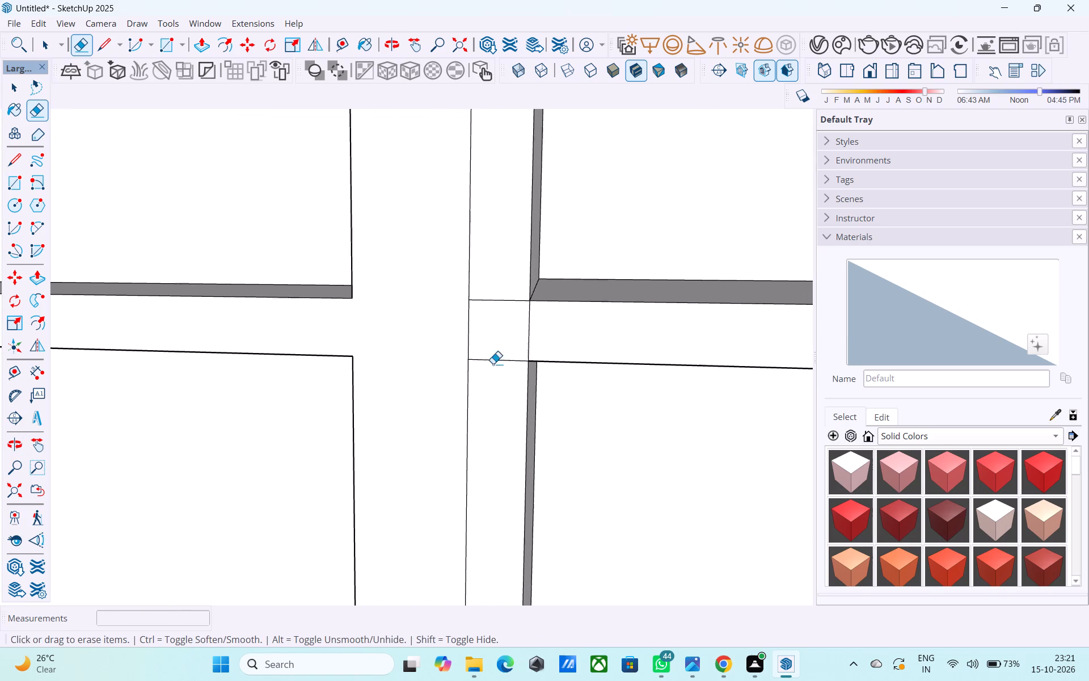
{"action": "left_click_drag", "start_coordinate": [493, 364], "coordinate": [492, 378]}
{"action": "left_click_drag", "start_coordinate": [505, 295], "coordinate": [504, 314]}
{"action": "left_click_drag", "start_coordinate": [527, 330], "coordinate": [541, 334]}
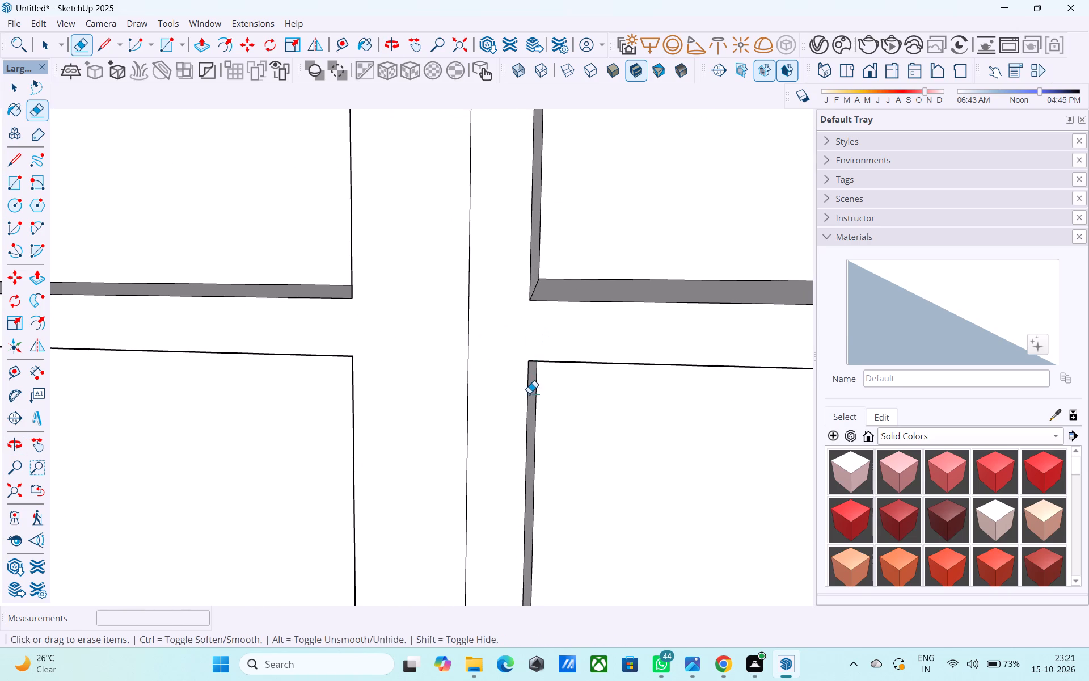
Erase the short horizontal lines and vertical stub where the second band from the top meets the vertical strip.
{"action": "scroll", "coordinate": [529, 394], "scroll_direction": "down", "scroll_amount": 20}
{"action": "scroll", "coordinate": [529, 394], "scroll_direction": "down", "scroll_amount": 5}
{"action": "scroll", "coordinate": [513, 408], "scroll_direction": "up", "scroll_amount": 1}
{"action": "scroll", "coordinate": [513, 408], "scroll_direction": "down", "scroll_amount": 1}
{"action": "scroll", "coordinate": [513, 408], "scroll_direction": "up", "scroll_amount": 2}
{"action": "scroll", "coordinate": [513, 408], "scroll_direction": "down", "scroll_amount": 1}
{"action": "middle_click_drag", "start_coordinate": [559, 278], "coordinate": [581, 388]}
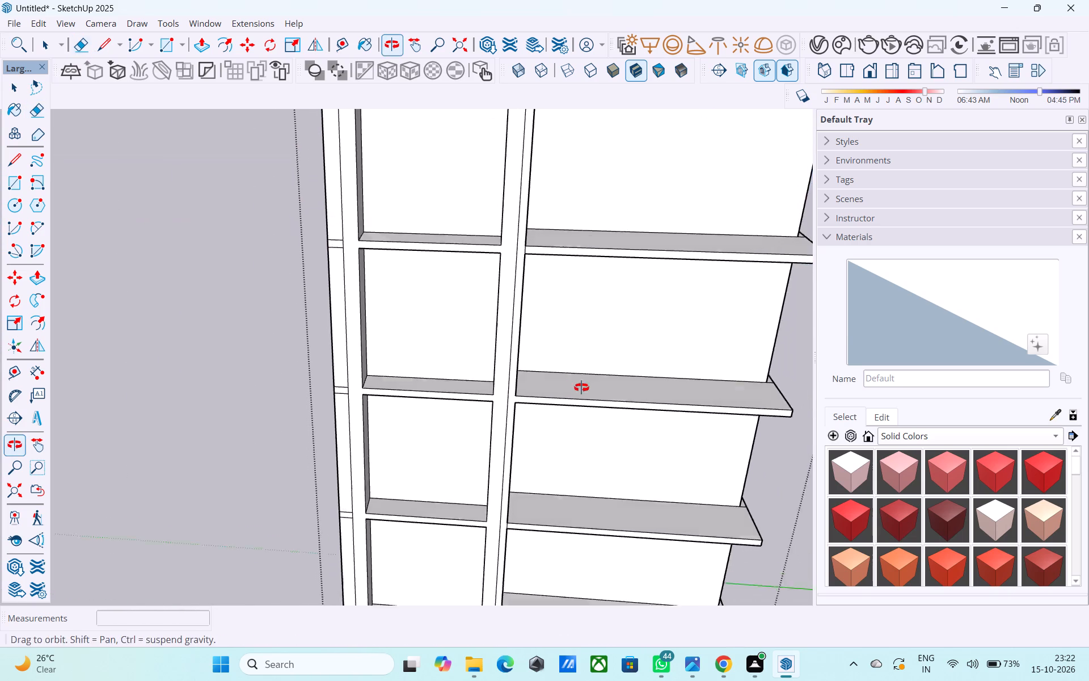
{"action": "middle_click_drag", "start_coordinate": [581, 388], "coordinate": [581, 398]}
{"action": "scroll", "coordinate": [551, 430], "scroll_direction": "down", "scroll_amount": 7}
{"action": "scroll", "coordinate": [534, 274], "scroll_direction": "up", "scroll_amount": 17}
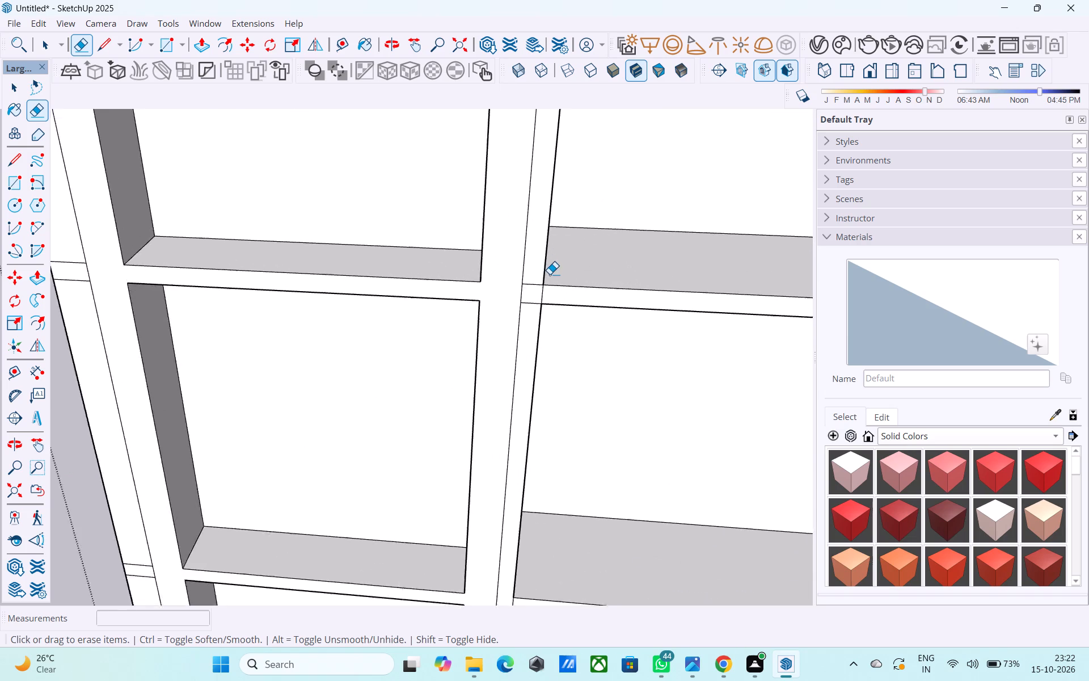
{"action": "scroll", "coordinate": [550, 274], "scroll_direction": "up", "scroll_amount": 5}
{"action": "left_click_drag", "start_coordinate": [535, 287], "coordinate": [535, 298]}
{"action": "left_click_drag", "start_coordinate": [526, 319], "coordinate": [526, 331]}
{"action": "left_click_drag", "start_coordinate": [548, 313], "coordinate": [533, 312]}
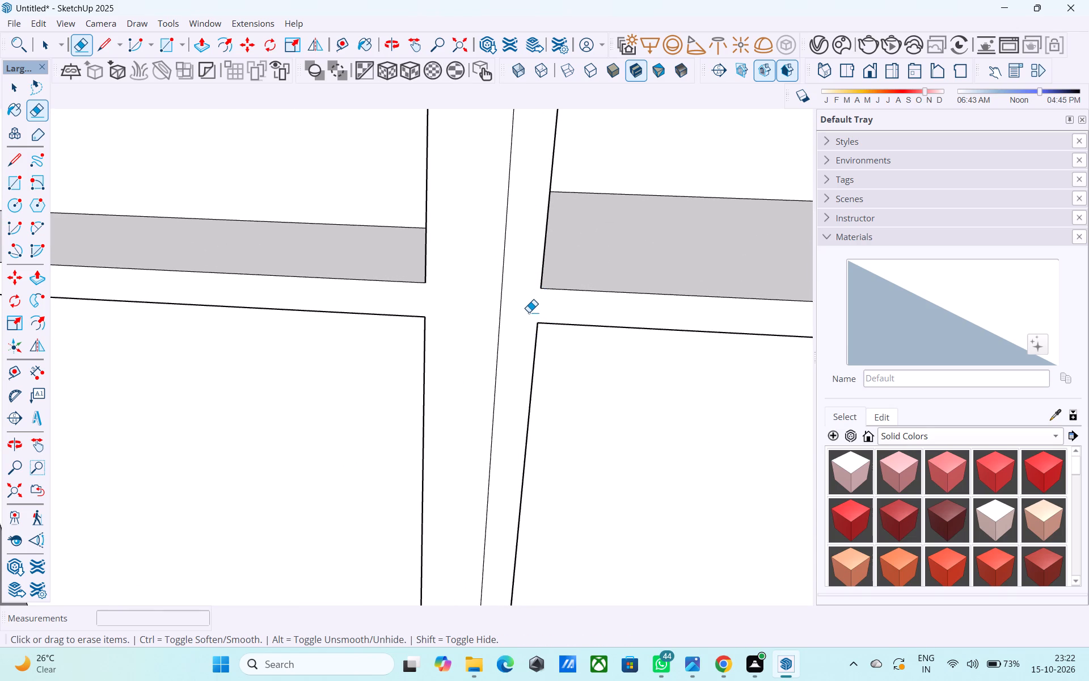
Erase the short horizontal line crossing the vertical strip beneath the top band.
{"action": "scroll", "coordinate": [530, 317], "scroll_direction": "down", "scroll_amount": 5}
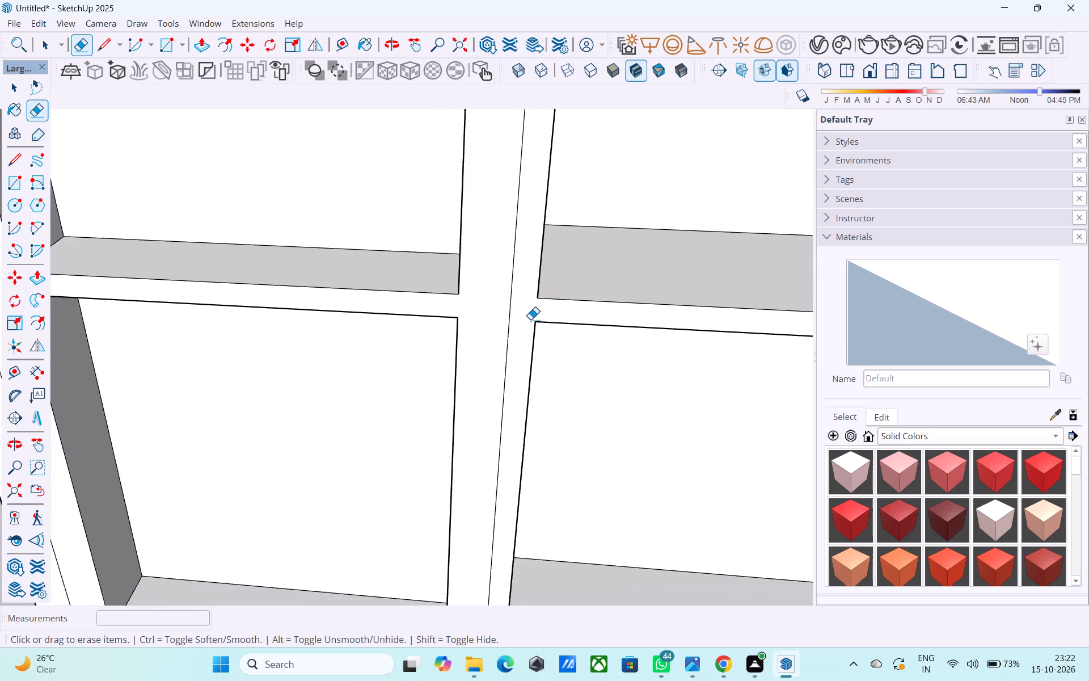
{"action": "scroll", "coordinate": [512, 338], "scroll_direction": "down", "scroll_amount": 14}
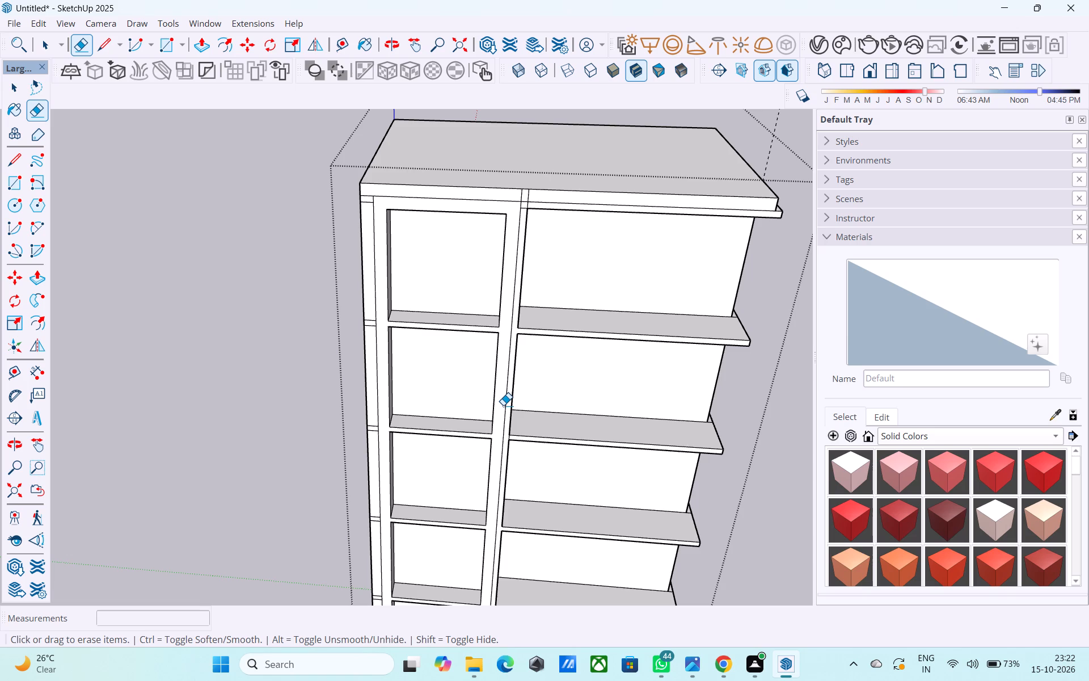
{"action": "scroll", "coordinate": [497, 454], "scroll_direction": "down", "scroll_amount": 4}
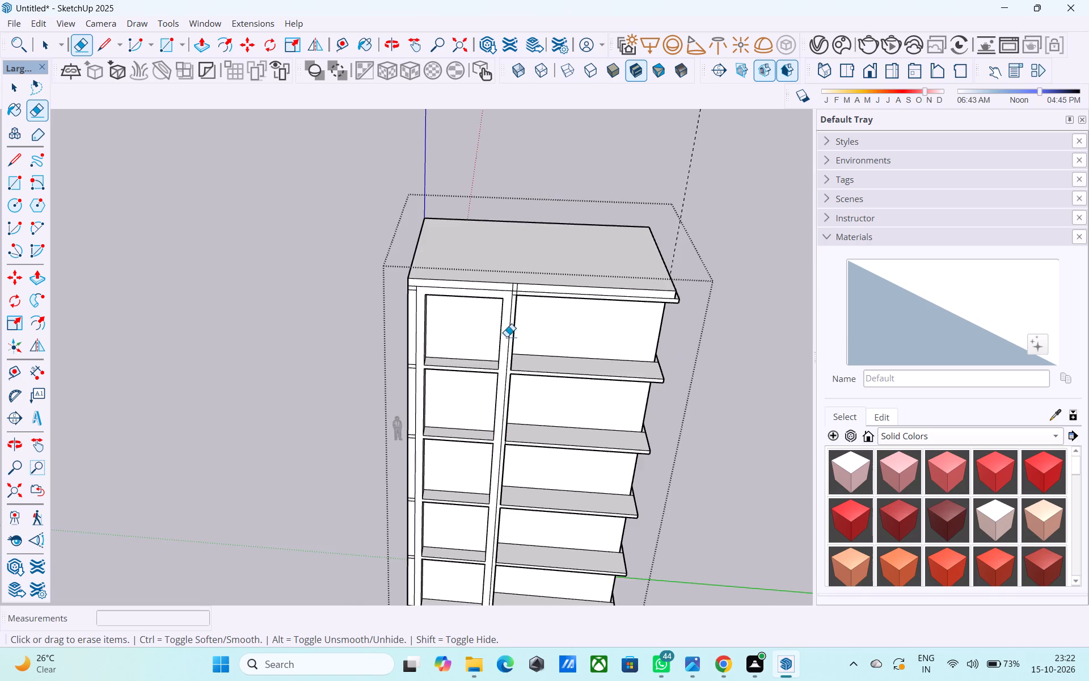
{"action": "scroll", "coordinate": [524, 308], "scroll_direction": "up", "scroll_amount": 18}
{"action": "scroll", "coordinate": [490, 256], "scroll_direction": "up", "scroll_amount": 1}
{"action": "left_click", "coordinate": [488, 249]}
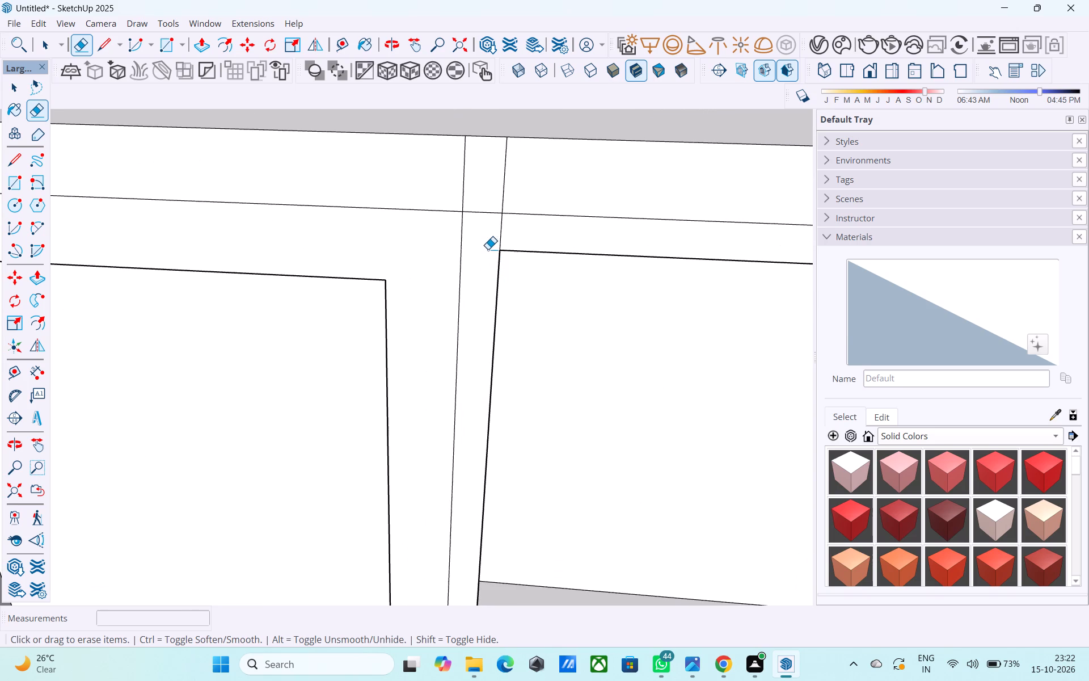
Erase the vertical strip's two line segments across the roof slab's front edge.
{"action": "scroll", "coordinate": [479, 295], "scroll_direction": "down", "scroll_amount": 12}
{"action": "middle_click_drag", "start_coordinate": [464, 357], "coordinate": [498, 228]}
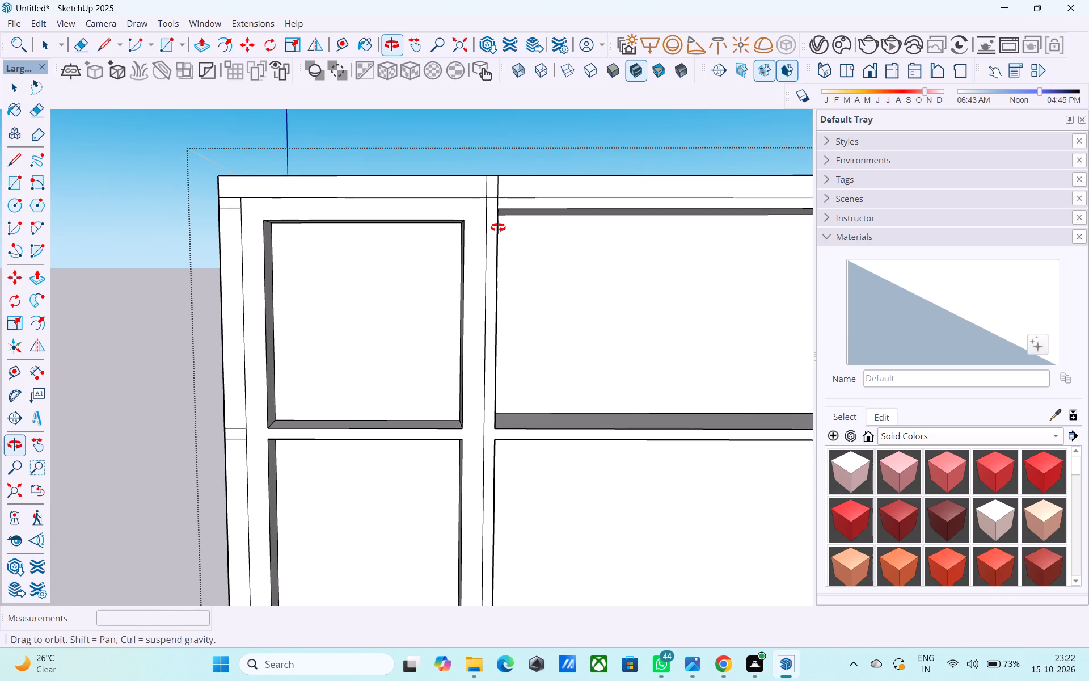
{"action": "middle_click_drag", "start_coordinate": [498, 228], "coordinate": [500, 287]}
{"action": "left_click_drag", "start_coordinate": [507, 225], "coordinate": [485, 226]}
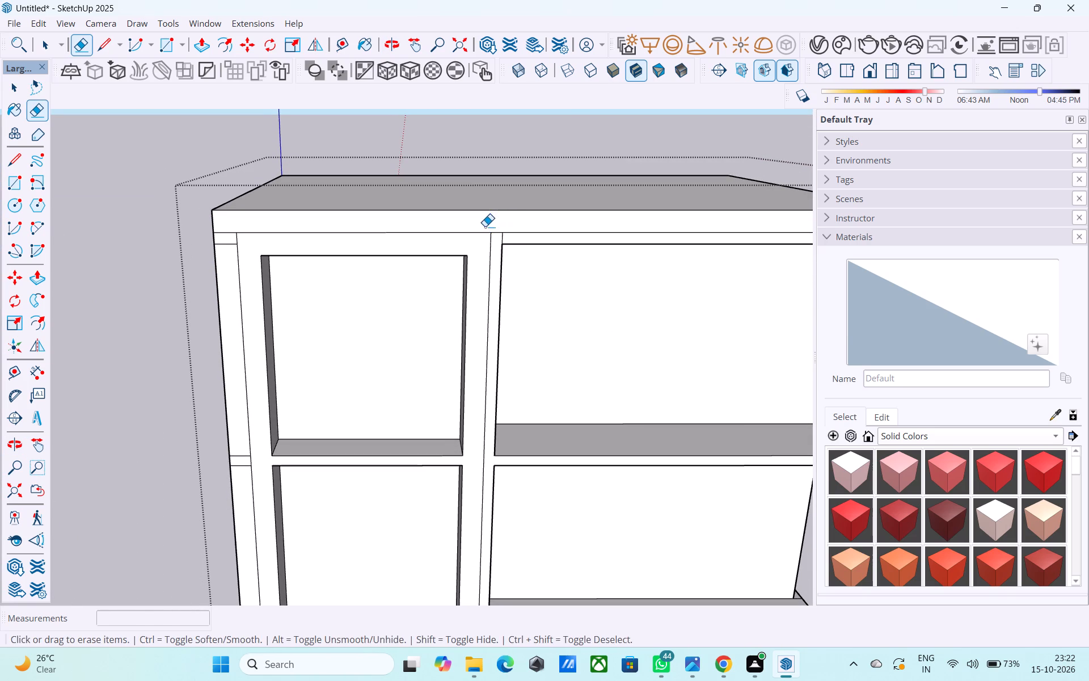
Erase the short horizontal lines crossing the outer-edge border strip beneath the roof slab and at the second and third bands from the top.
{"action": "left_click", "coordinate": [220, 245]}
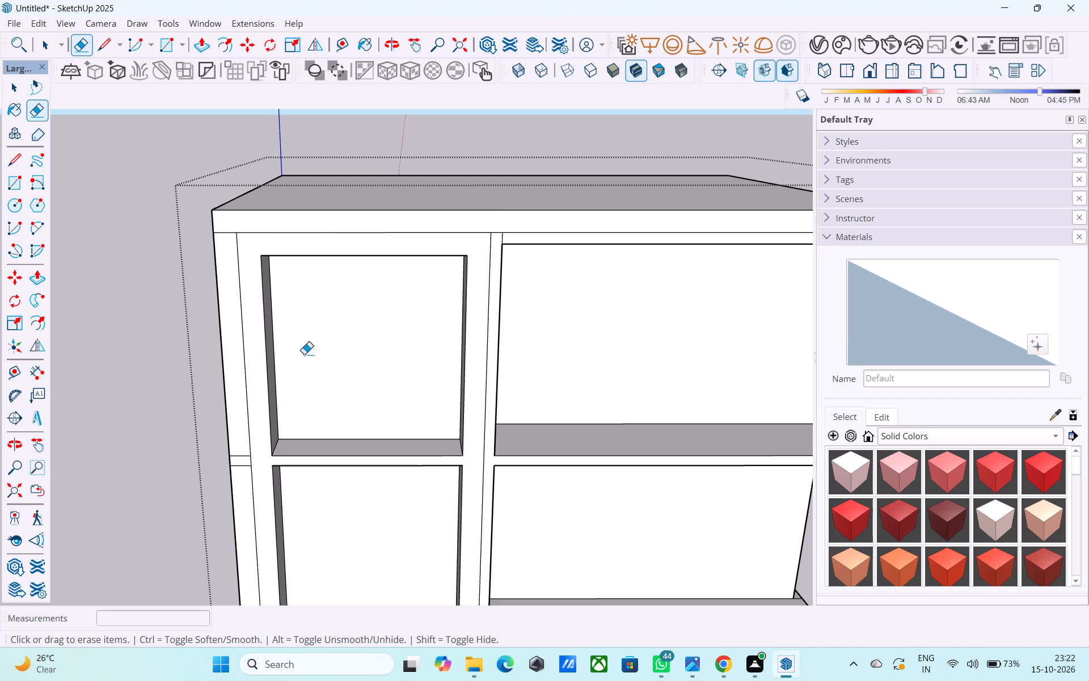
{"action": "scroll", "coordinate": [315, 351], "scroll_direction": "down", "scroll_amount": 6}
{"action": "middle_click_drag", "start_coordinate": [311, 381], "coordinate": [348, 339]}
{"action": "scroll", "coordinate": [347, 333], "scroll_direction": "up", "scroll_amount": 4}
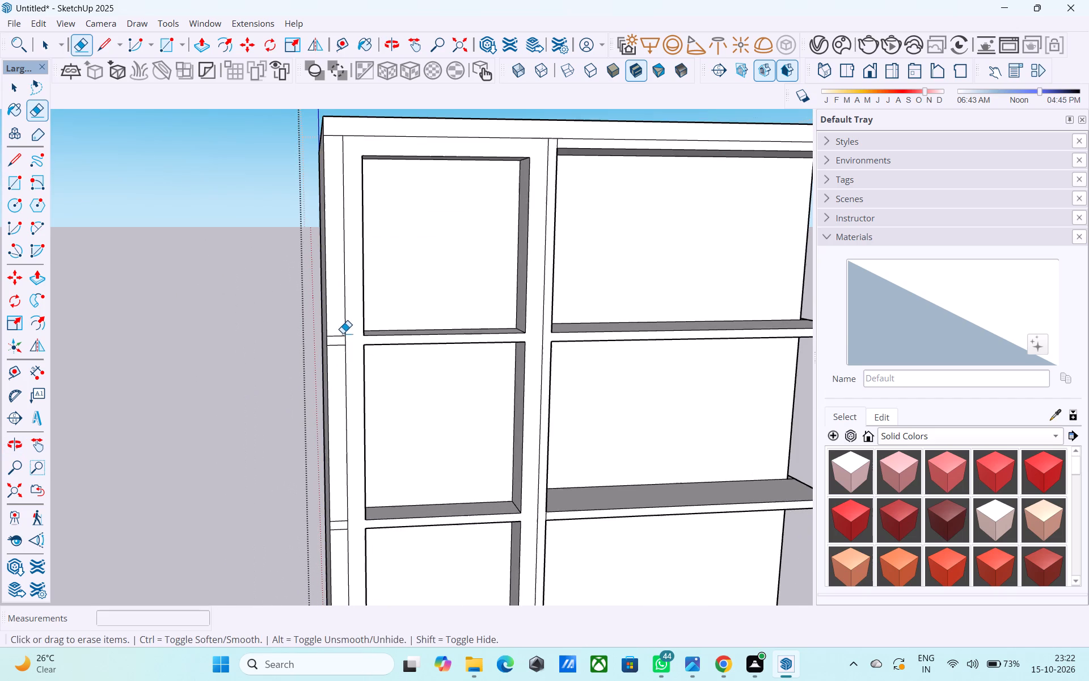
{"action": "left_click_drag", "start_coordinate": [342, 333], "coordinate": [339, 351]}
{"action": "scroll", "coordinate": [344, 338], "scroll_direction": "down", "scroll_amount": 6}
{"action": "scroll", "coordinate": [337, 425], "scroll_direction": "up", "scroll_amount": 6}
{"action": "left_click_drag", "start_coordinate": [345, 443], "coordinate": [353, 468]}
Erase the short horizontal line pairs crossing the outer-edge border strip at the fourth and fifth bands from the top.
{"action": "scroll", "coordinate": [394, 333], "scroll_direction": "down", "scroll_amount": 11}
{"action": "scroll", "coordinate": [303, 390], "scroll_direction": "up", "scroll_amount": 17}
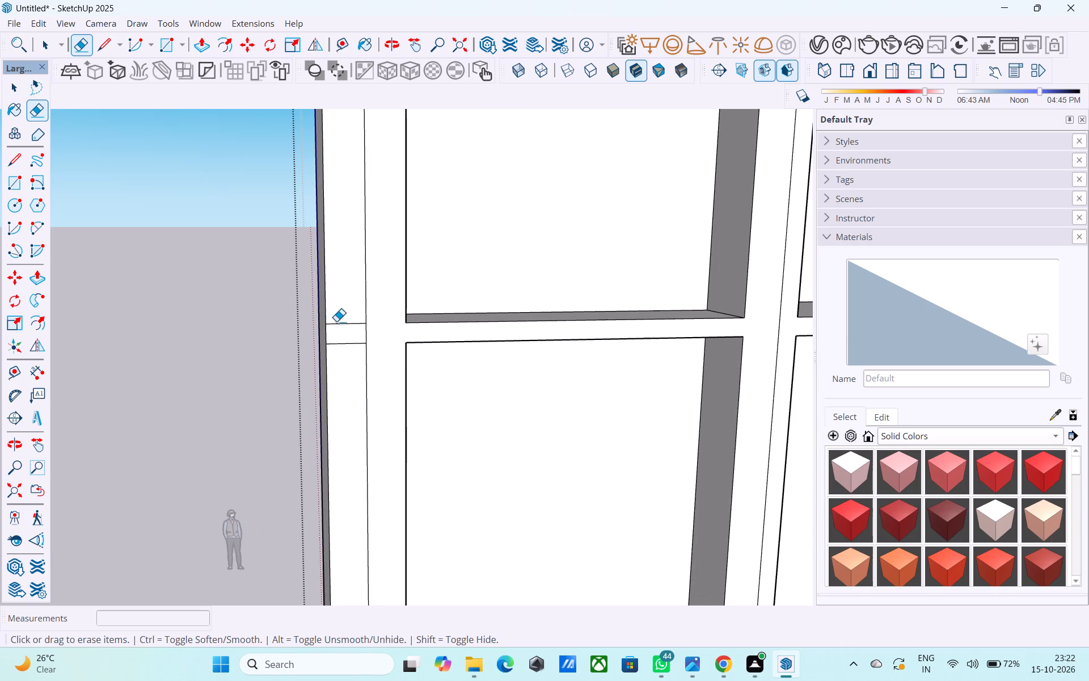
{"action": "left_click_drag", "start_coordinate": [339, 319], "coordinate": [340, 358]}
{"action": "scroll", "coordinate": [318, 351], "scroll_direction": "up", "scroll_amount": 1}
{"action": "scroll", "coordinate": [315, 348], "scroll_direction": "down", "scroll_amount": 14}
{"action": "scroll", "coordinate": [347, 398], "scroll_direction": "down", "scroll_amount": 2}
{"action": "scroll", "coordinate": [320, 444], "scroll_direction": "up", "scroll_amount": 8}
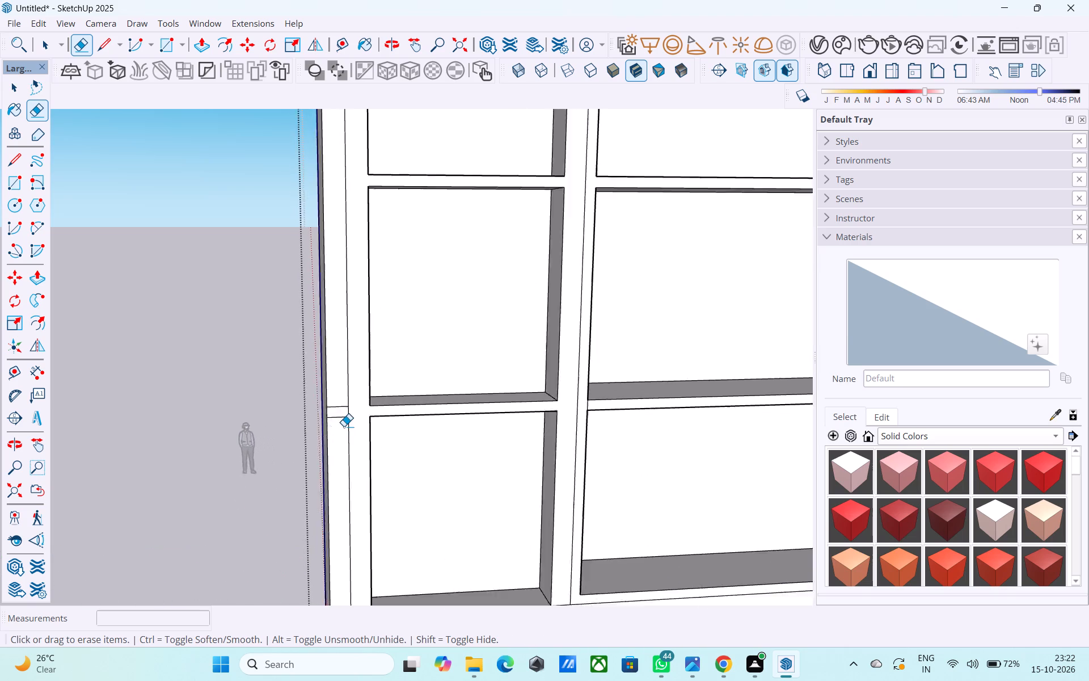
{"action": "scroll", "coordinate": [344, 426], "scroll_direction": "up", "scroll_amount": 7}
{"action": "left_click_drag", "start_coordinate": [339, 389], "coordinate": [344, 411]}
{"action": "left_click_drag", "start_coordinate": [344, 385], "coordinate": [348, 401]}
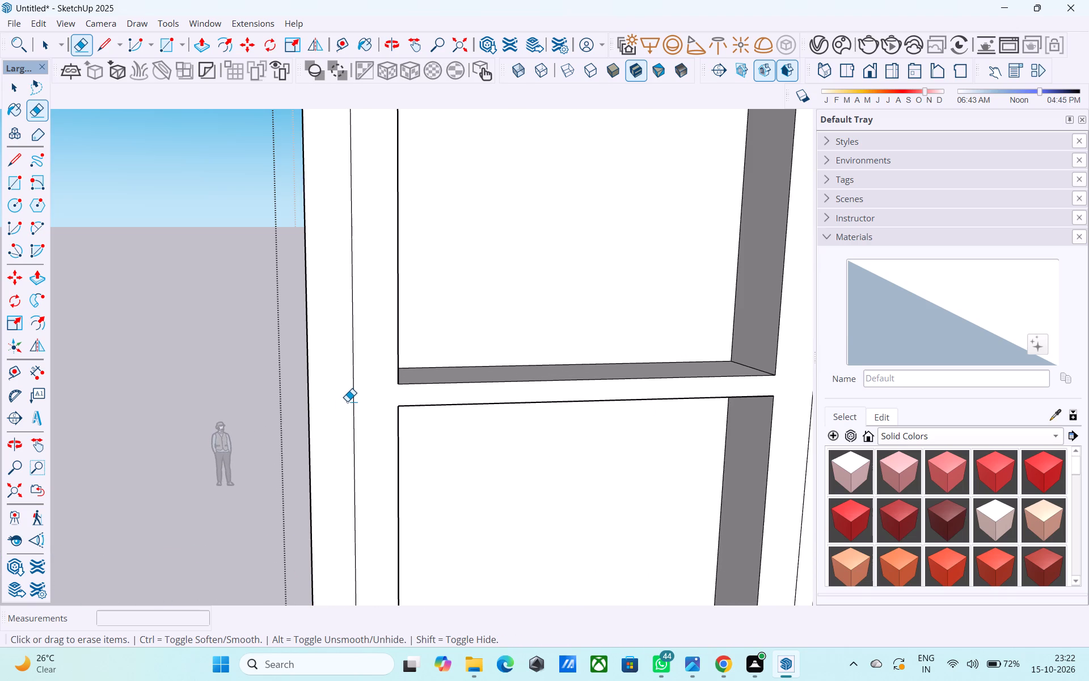
Erase the two short horizontal lines at the foot of the outer-edge border strip, level with the lowest band.
{"action": "scroll", "coordinate": [347, 400], "scroll_direction": "down", "scroll_amount": 8}
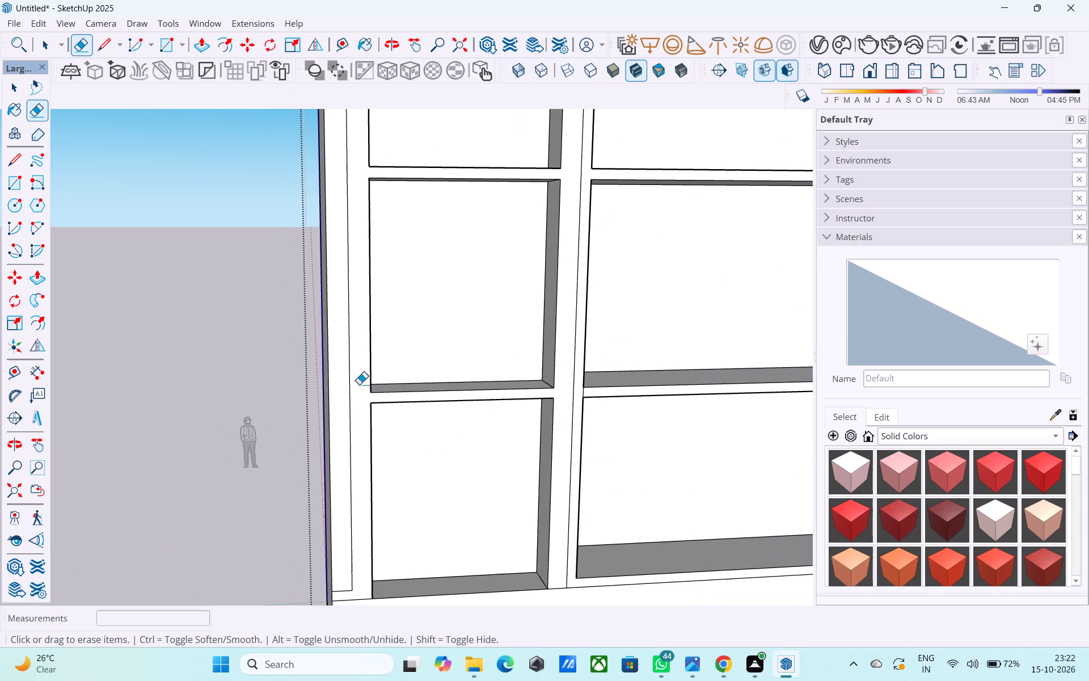
{"action": "scroll", "coordinate": [393, 361], "scroll_direction": "down", "scroll_amount": 8}
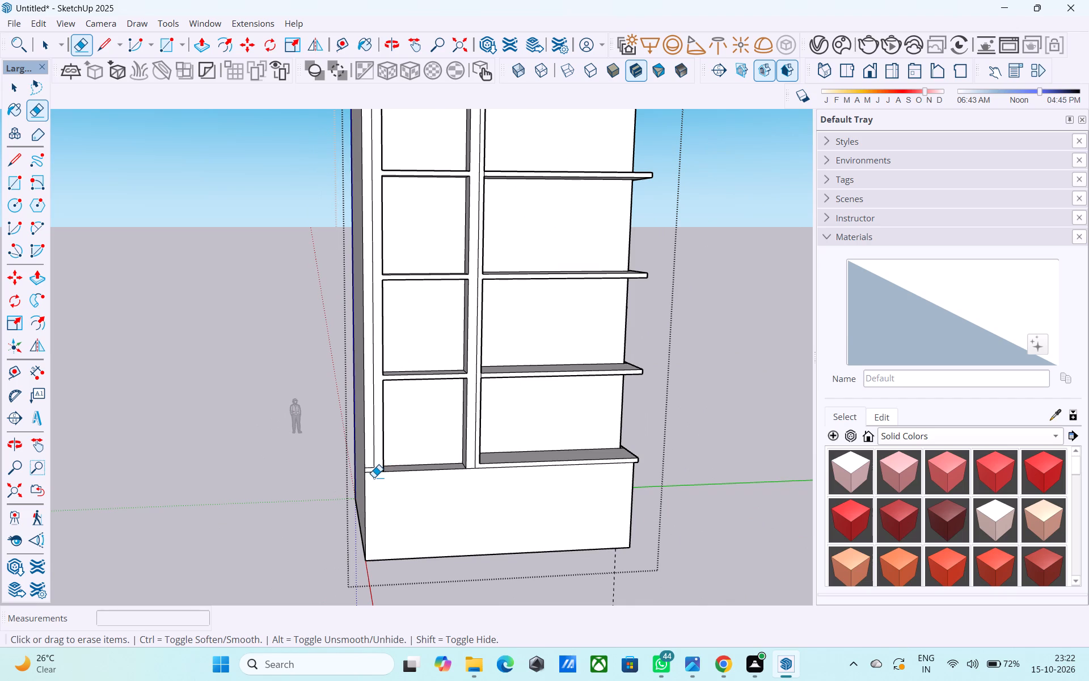
{"action": "scroll", "coordinate": [374, 477], "scroll_direction": "up", "scroll_amount": 9}
{"action": "left_click", "coordinate": [365, 449]}
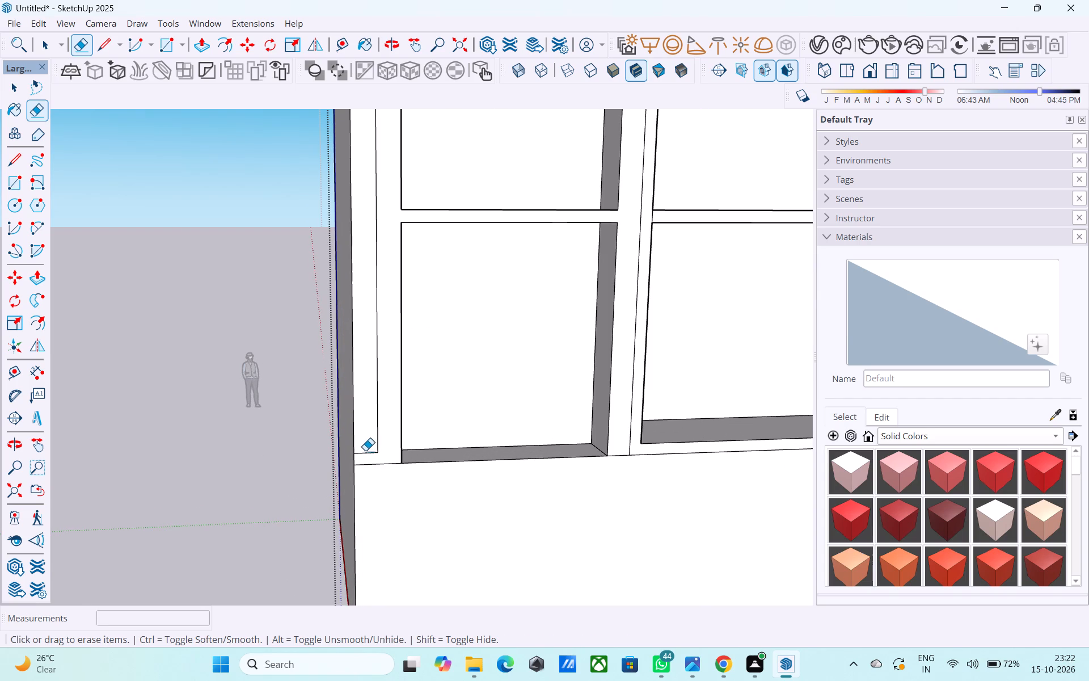
{"action": "left_click_drag", "start_coordinate": [364, 453], "coordinate": [366, 459]}
{"action": "left_click_drag", "start_coordinate": [367, 462], "coordinate": [369, 470]}
Extend the border's vertical line about 11" down, join it to the bottom panel's lower corner, and add a 1' horizontal line from that corner.
{"action": "key", "text": "l"}
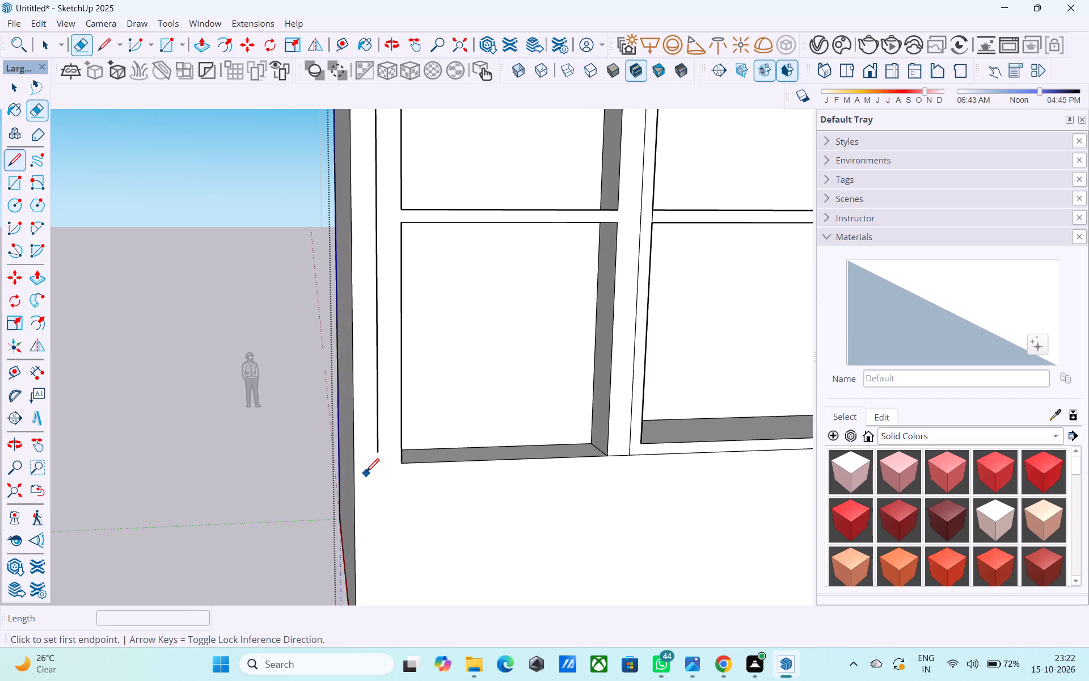
{"action": "scroll", "coordinate": [395, 422], "scroll_direction": "up", "scroll_amount": 8}
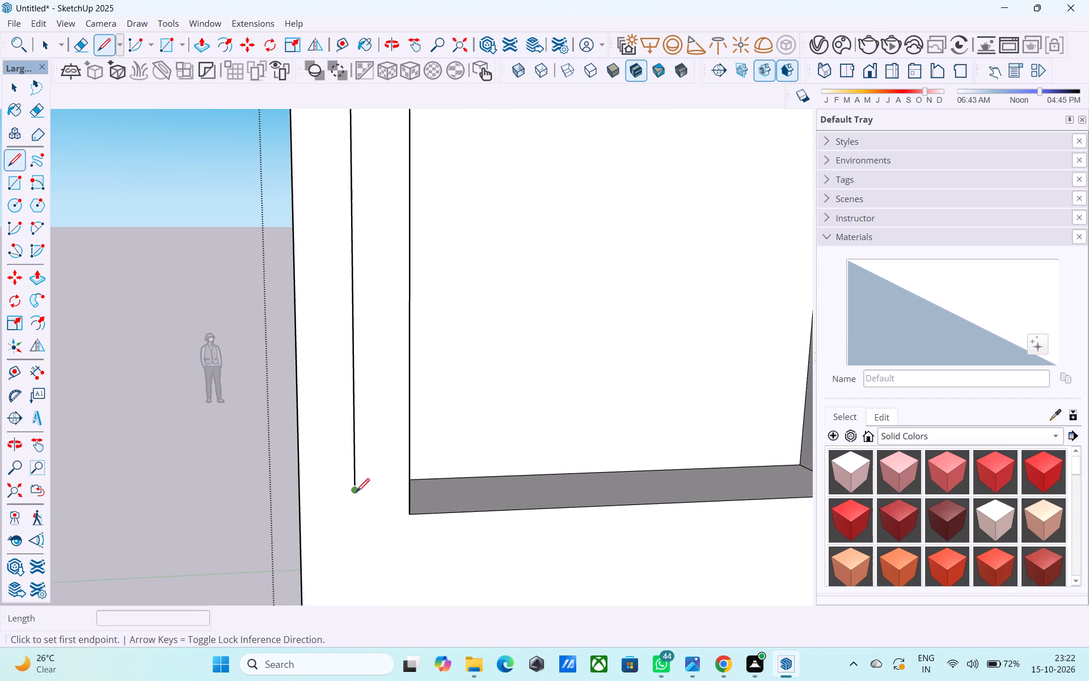
{"action": "left_click", "coordinate": [356, 493]}
{"action": "left_click", "coordinate": [354, 540]}
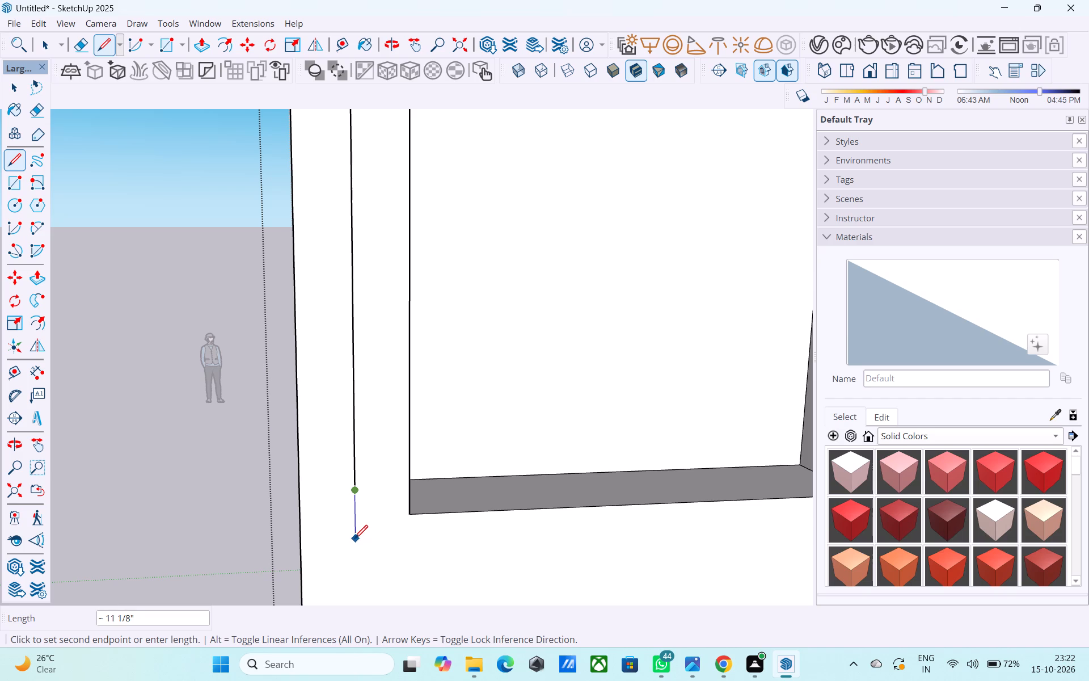
{"action": "left_click", "coordinate": [409, 515]}
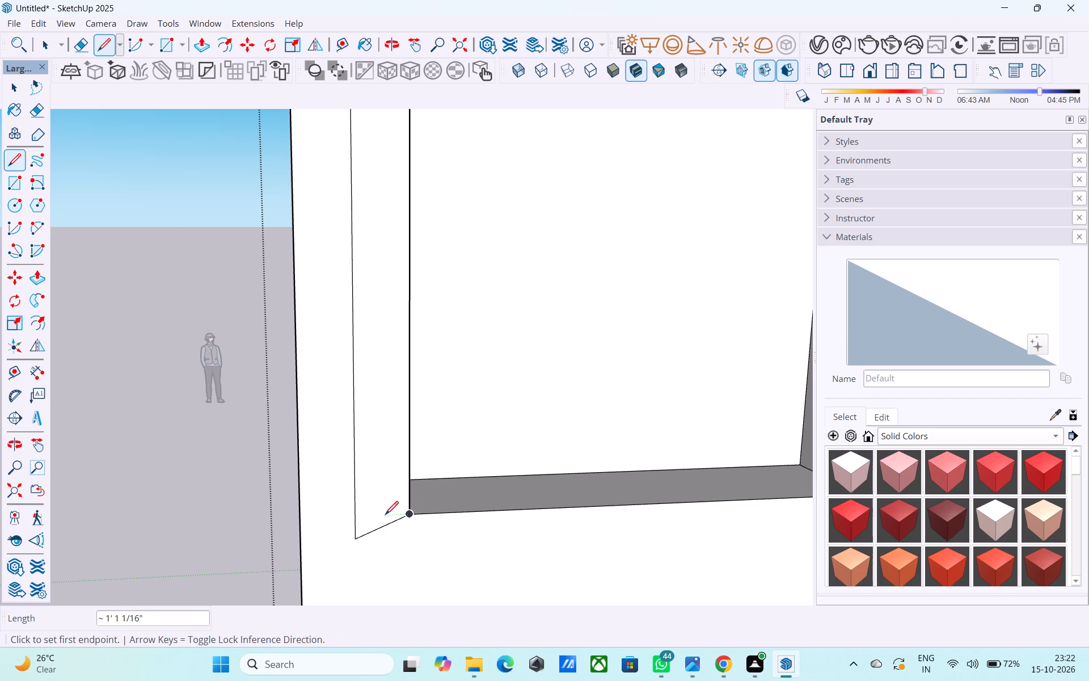
{"action": "left_click", "coordinate": [406, 514]}
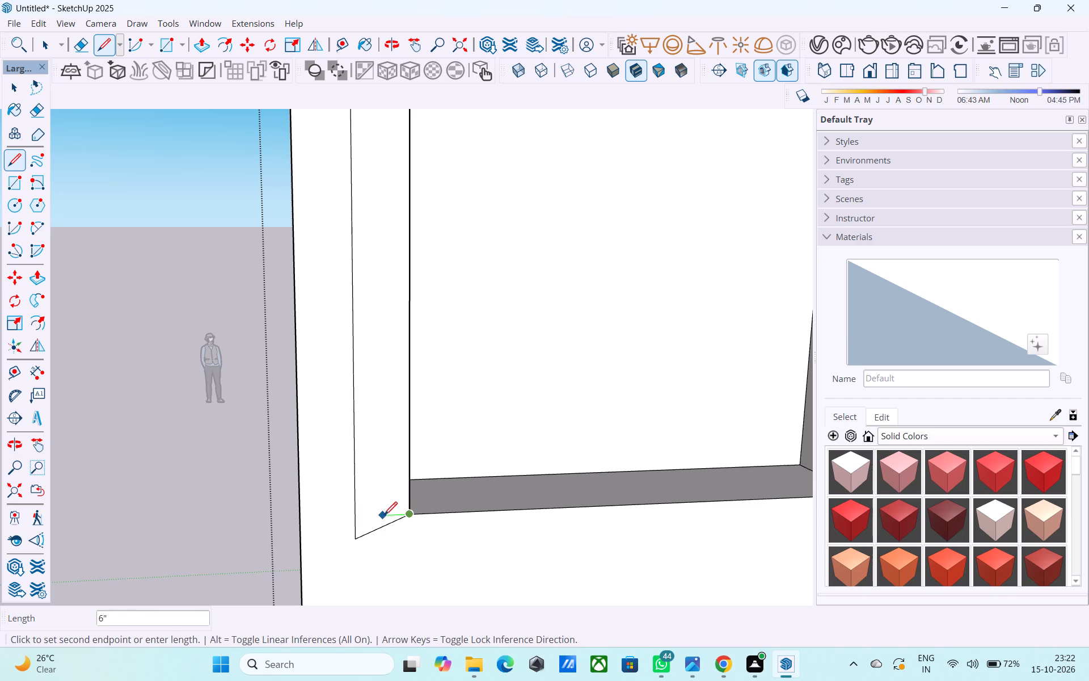
{"action": "left_click", "coordinate": [354, 518]}
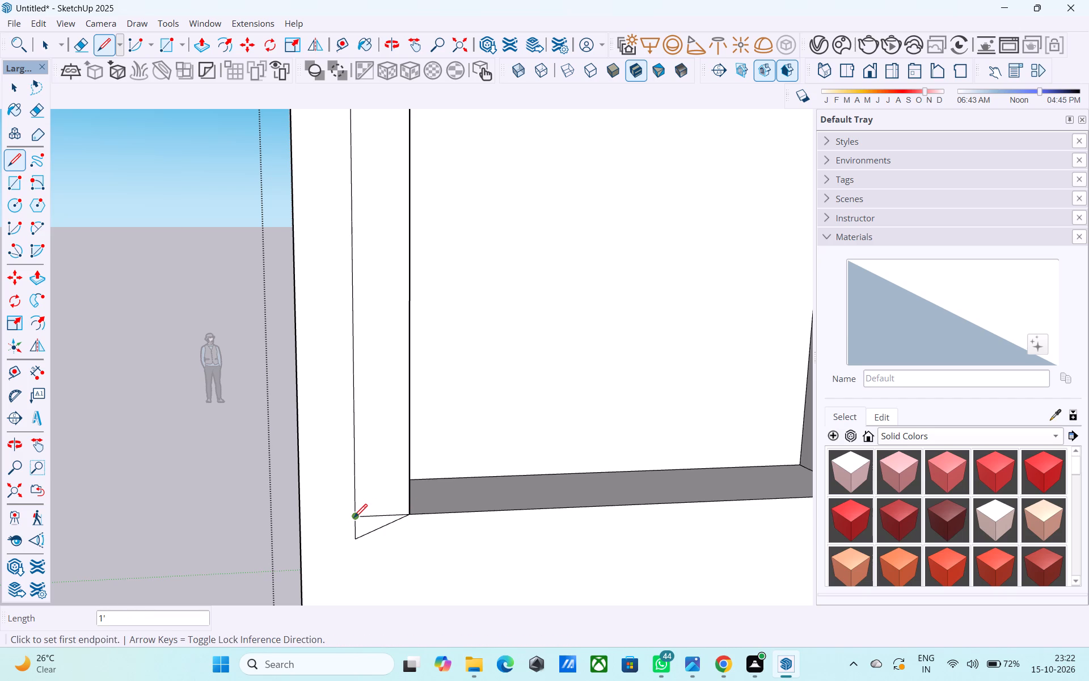
Erase the sloping line and the vertical stub below the new 1' horizontal line at the bottom panel's corner.
{"action": "key", "text": "e"}
{"action": "scroll", "coordinate": [357, 515], "scroll_direction": "up", "scroll_amount": 4}
{"action": "left_click_drag", "start_coordinate": [366, 561], "coordinate": [361, 542]}
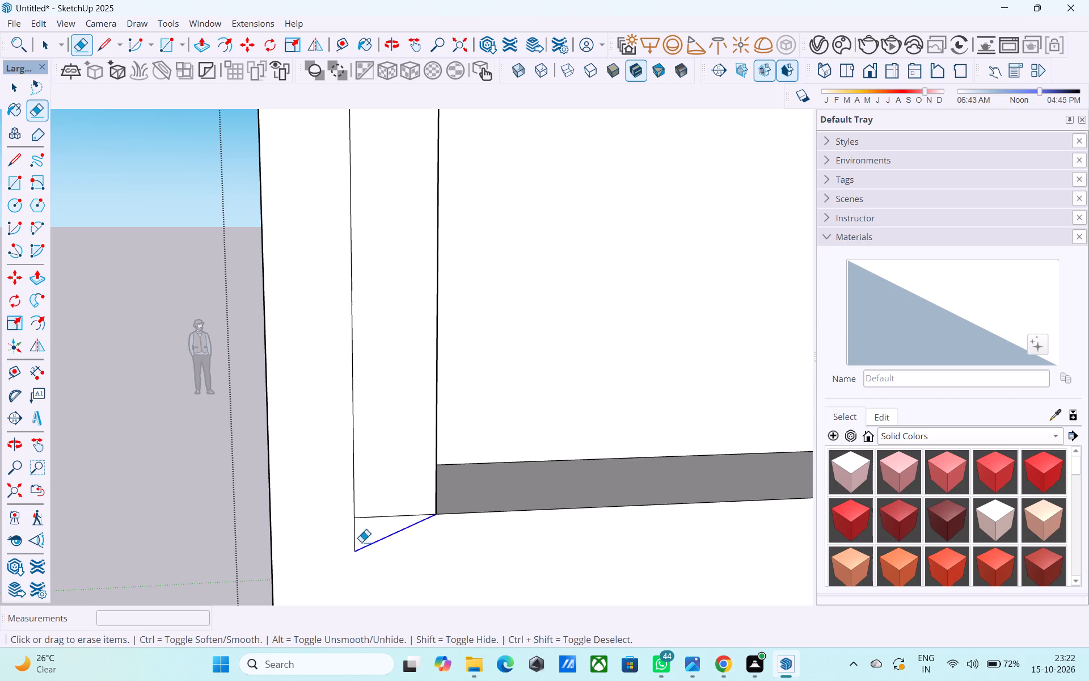
{"action": "left_click_drag", "start_coordinate": [361, 542], "coordinate": [332, 543]}
Draw a 1' vertical line downward from the lower outer corner of the panel border.
{"action": "scroll", "coordinate": [334, 553], "scroll_direction": "down", "scroll_amount": 20}
{"action": "scroll", "coordinate": [334, 553], "scroll_direction": "down", "scroll_amount": 9}
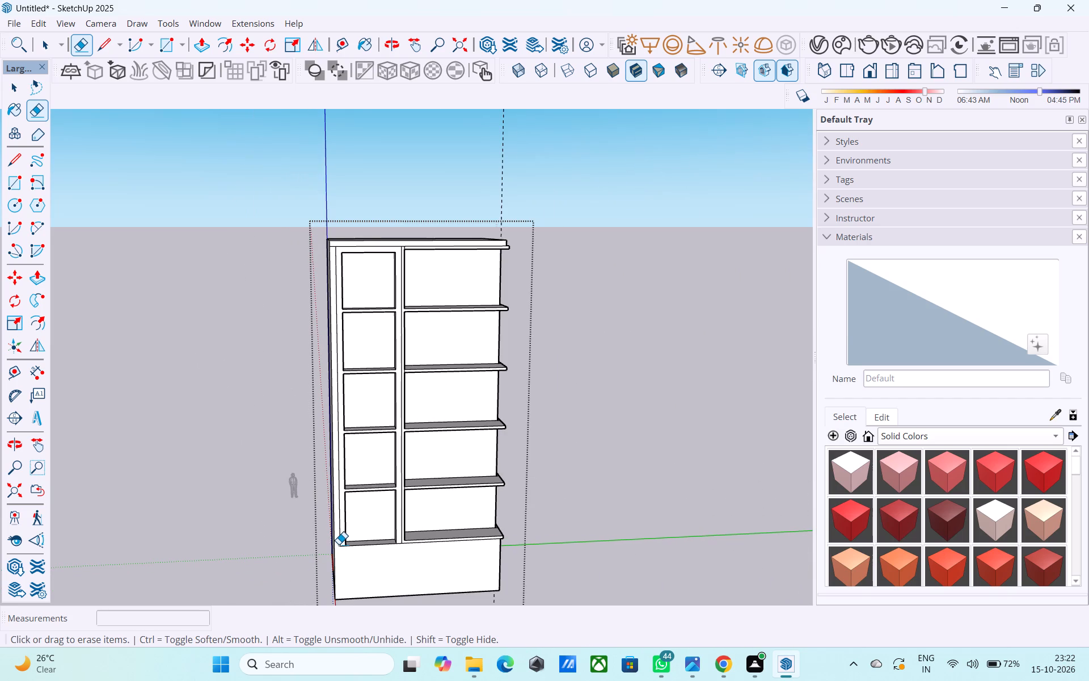
{"action": "middle_click_drag", "start_coordinate": [339, 544], "coordinate": [313, 429]}
{"action": "scroll", "coordinate": [317, 427], "scroll_direction": "up", "scroll_amount": 3}
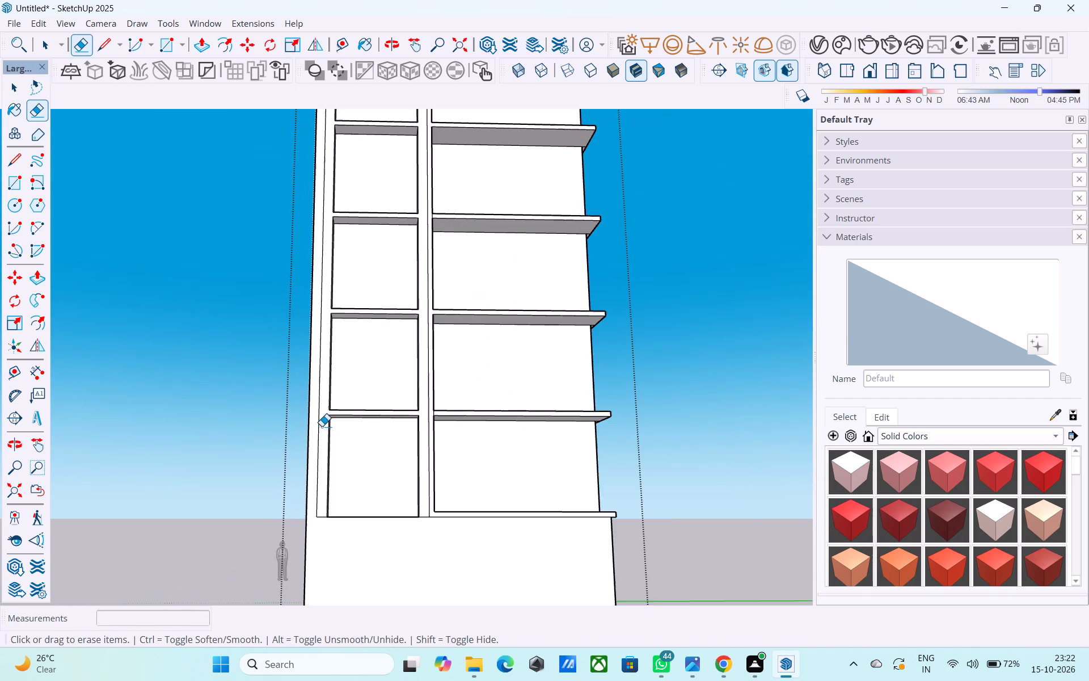
{"action": "scroll", "coordinate": [322, 426], "scroll_direction": "up", "scroll_amount": 6}
{"action": "middle_click_drag", "start_coordinate": [332, 439], "coordinate": [383, 444]}
{"action": "scroll", "coordinate": [379, 439], "scroll_direction": "down", "scroll_amount": 3}
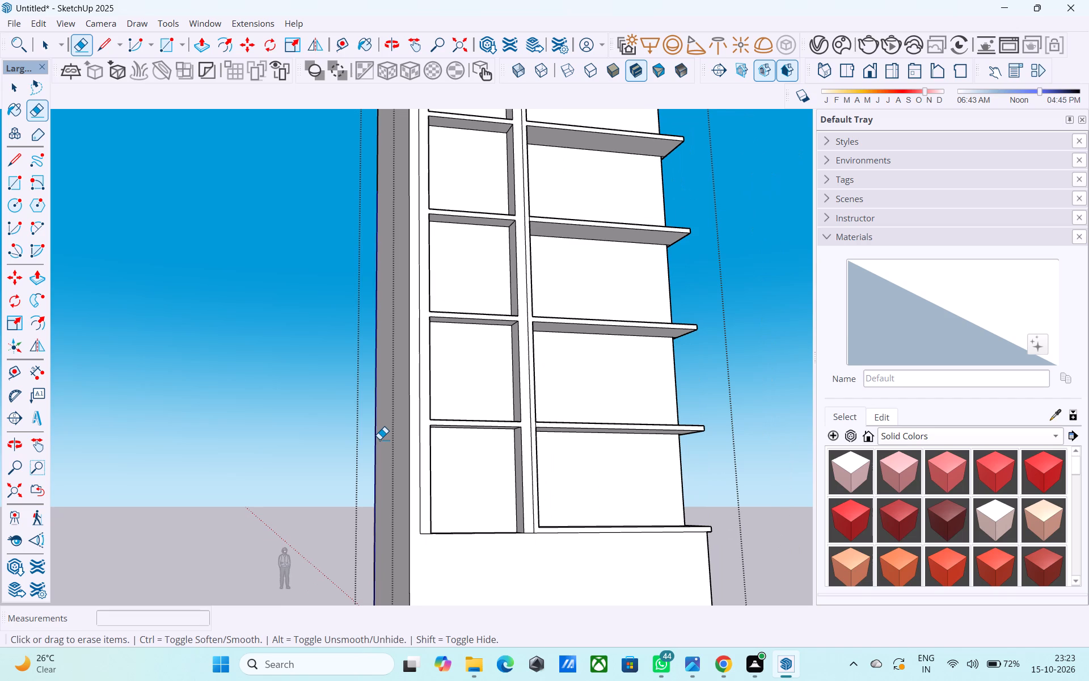
{"action": "scroll", "coordinate": [379, 439], "scroll_direction": "down", "scroll_amount": 4}
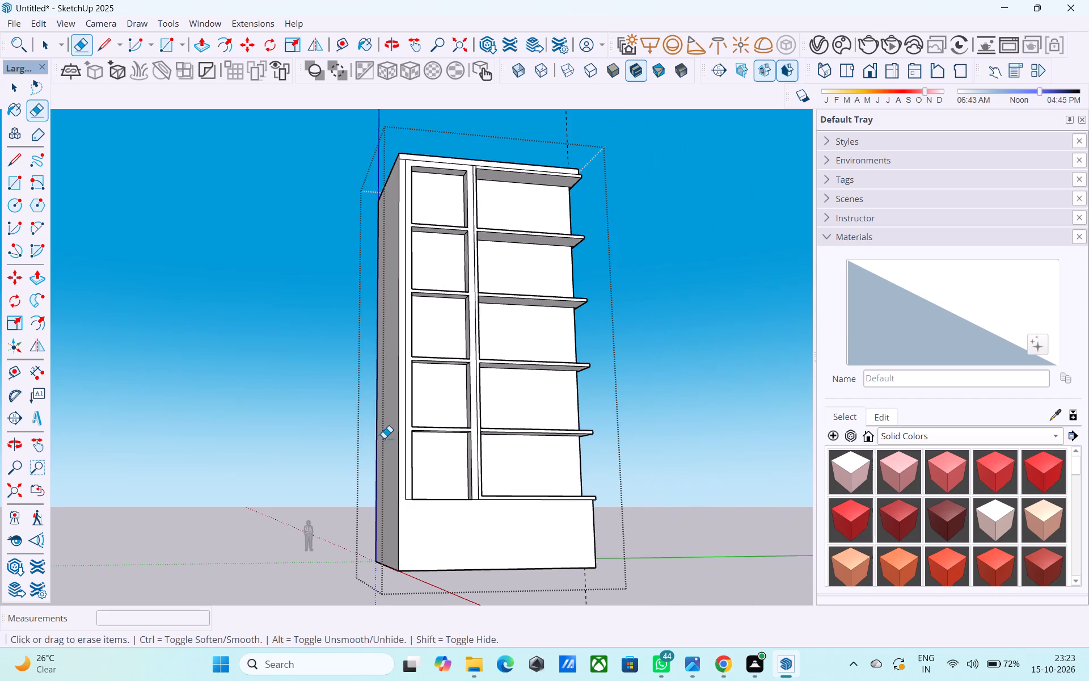
{"action": "key", "text": "space"}
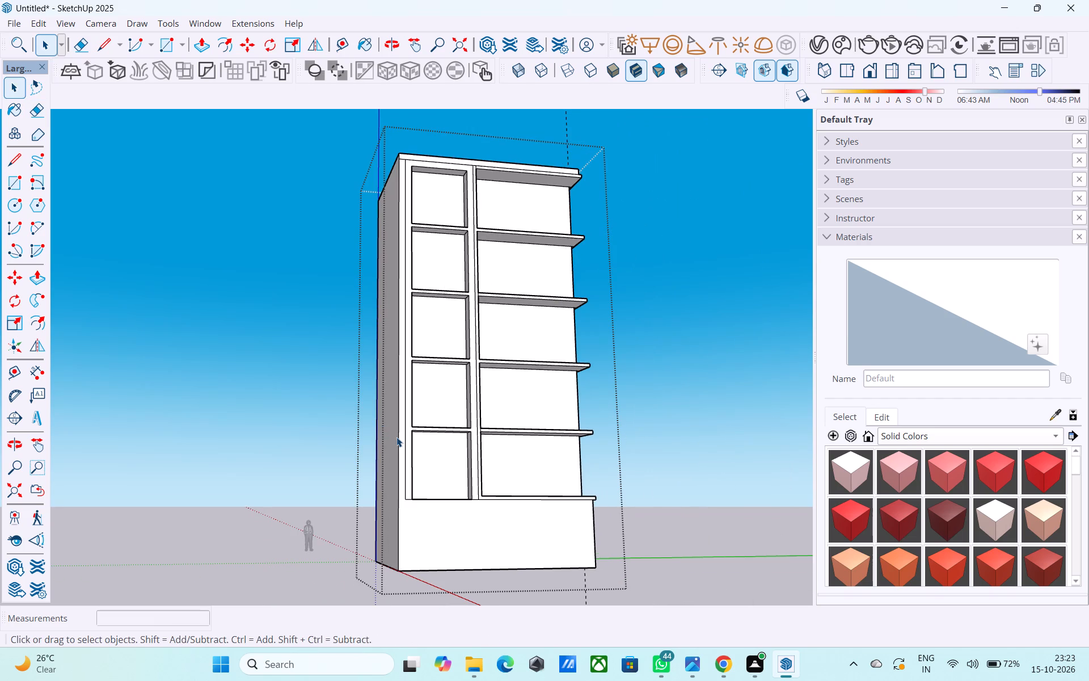
{"action": "key", "text": "l"}
{"action": "scroll", "coordinate": [408, 484], "scroll_direction": "up", "scroll_amount": 2}
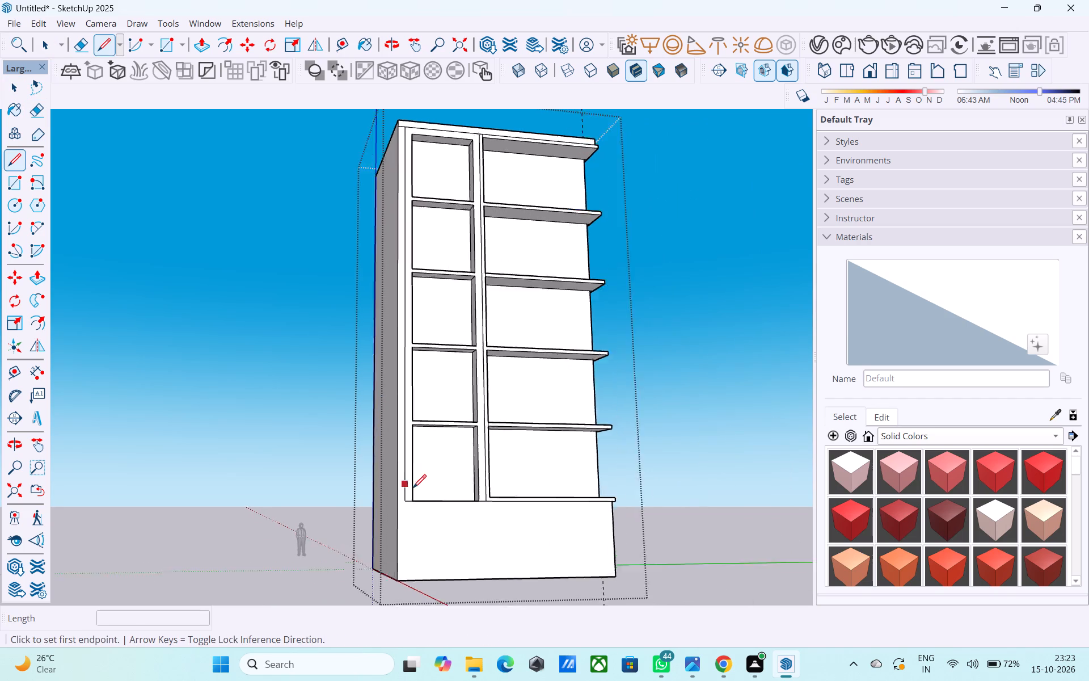
{"action": "scroll", "coordinate": [413, 489], "scroll_direction": "up", "scroll_amount": 4}
{"action": "scroll", "coordinate": [417, 517], "scroll_direction": "down", "scroll_amount": 2}
{"action": "scroll", "coordinate": [417, 518], "scroll_direction": "up", "scroll_amount": 9}
{"action": "left_click", "coordinate": [378, 489]}
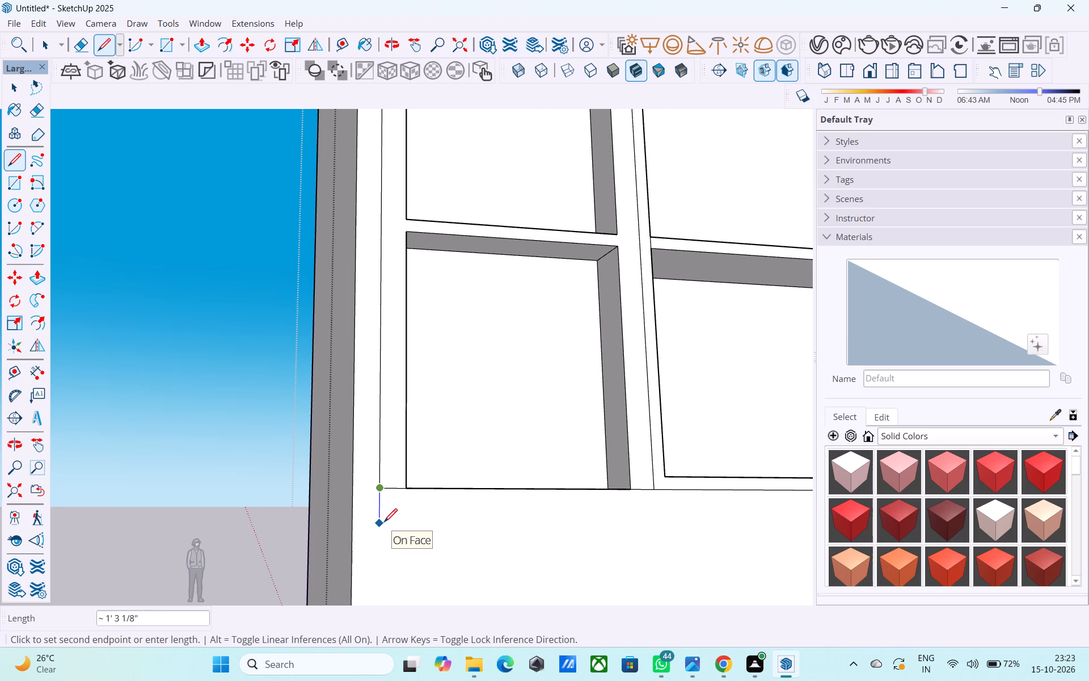
{"action": "type", "text": "1'"}
{"action": "key", "text": "Return"}
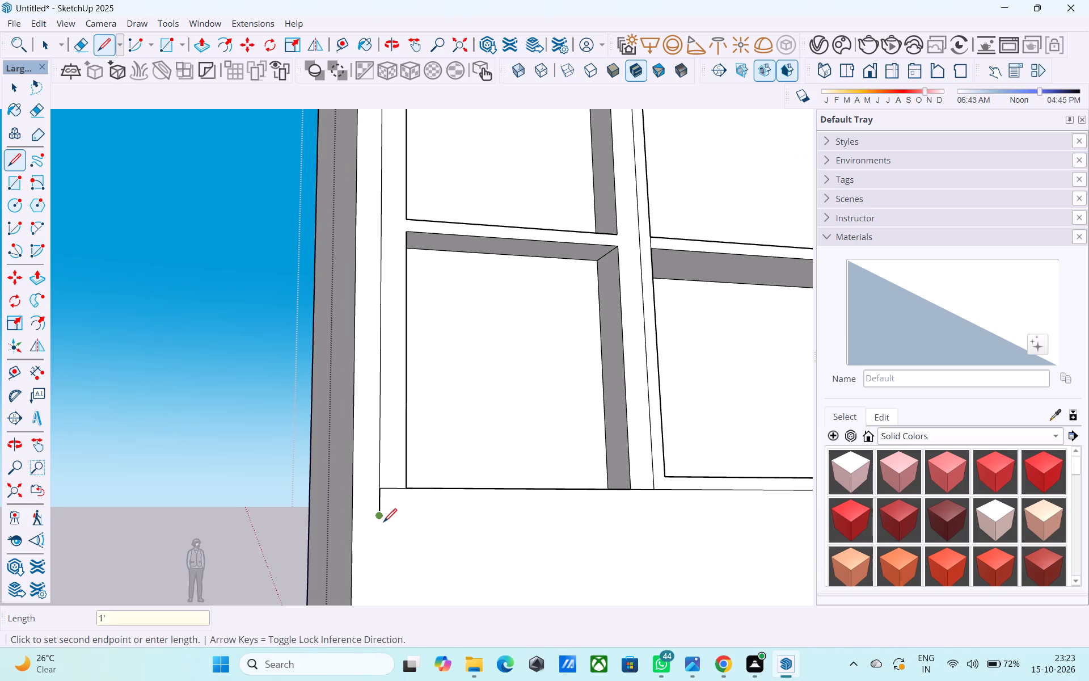
Draw the border's bottom edge about 11' horizontally to below the vertical strip's far edge, and close it upward to that edge's lower endpoint.
{"action": "left_click", "coordinate": [383, 518]}
{"action": "scroll", "coordinate": [397, 516], "scroll_direction": "down", "scroll_amount": 10}
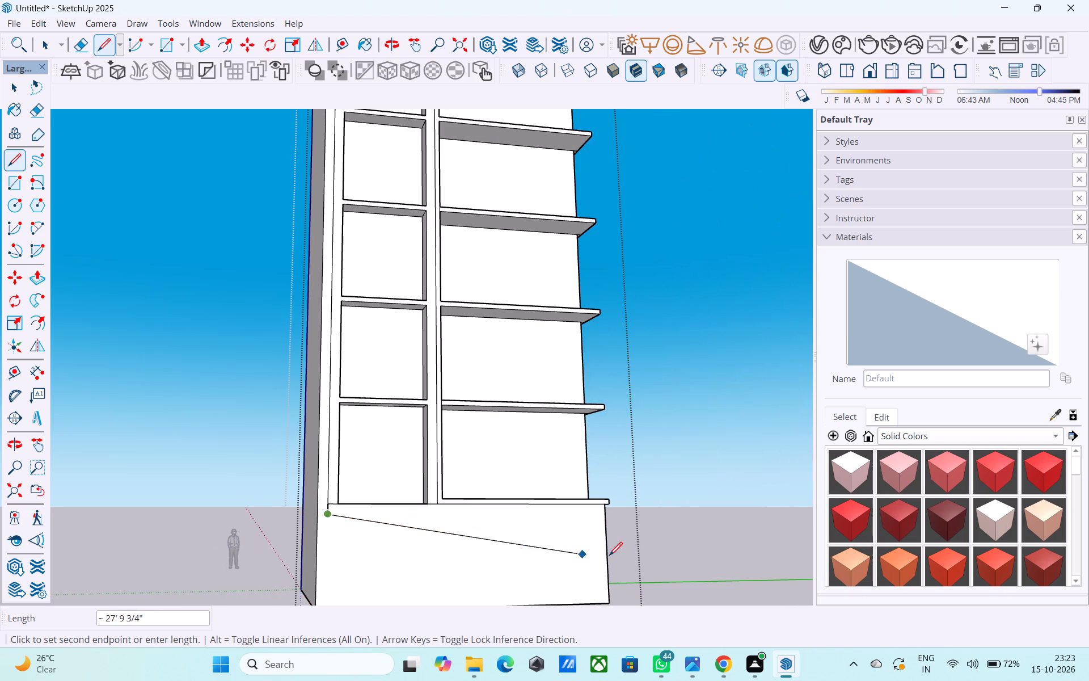
{"action": "middle_click_drag", "start_coordinate": [634, 531], "coordinate": [466, 545]}
{"action": "scroll", "coordinate": [374, 548], "scroll_direction": "up", "scroll_amount": 6}
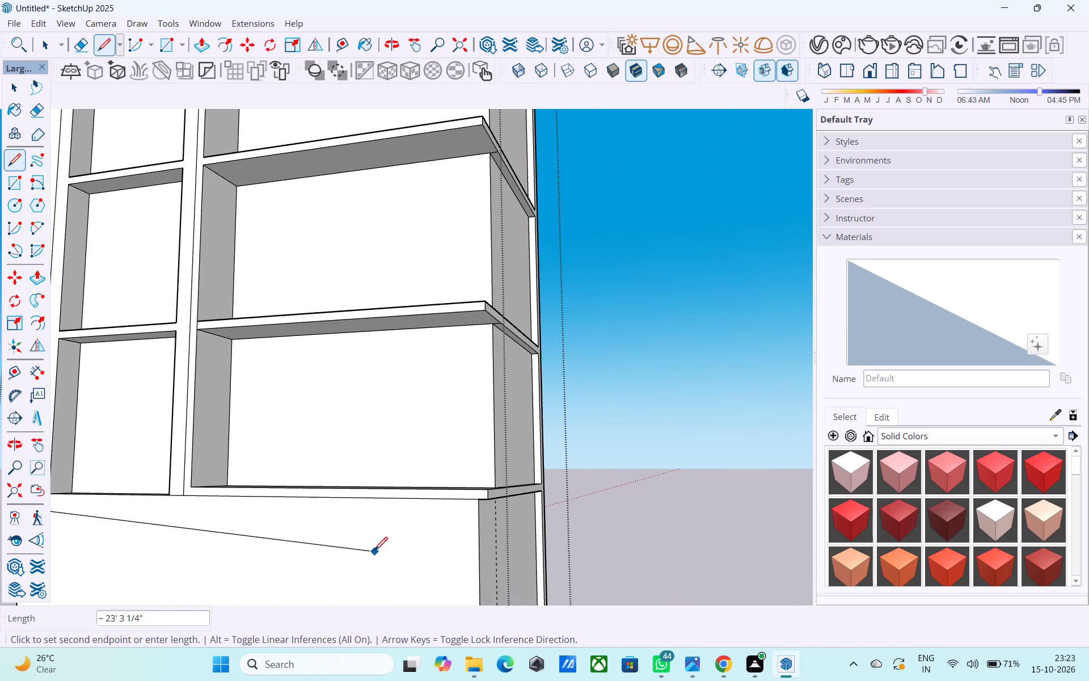
{"action": "scroll", "coordinate": [375, 552], "scroll_direction": "down", "scroll_amount": 10}
{"action": "scroll", "coordinate": [201, 505], "scroll_direction": "up", "scroll_amount": 7}
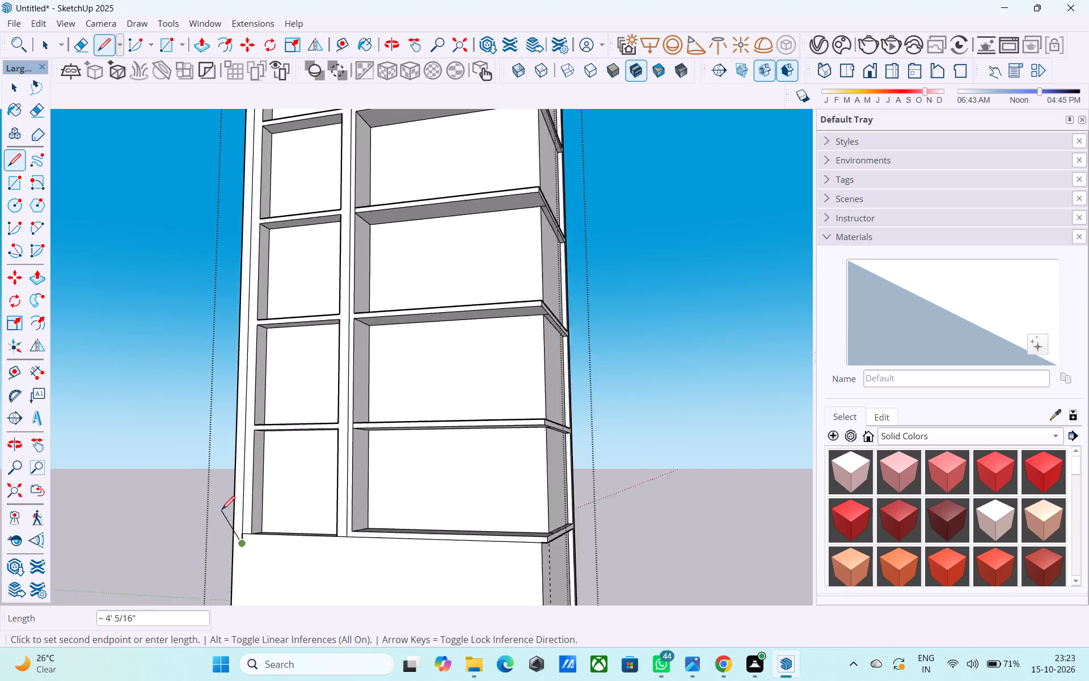
{"action": "scroll", "coordinate": [222, 511], "scroll_direction": "up", "scroll_amount": 1}
{"action": "middle_click_drag", "start_coordinate": [244, 521], "coordinate": [272, 505]}
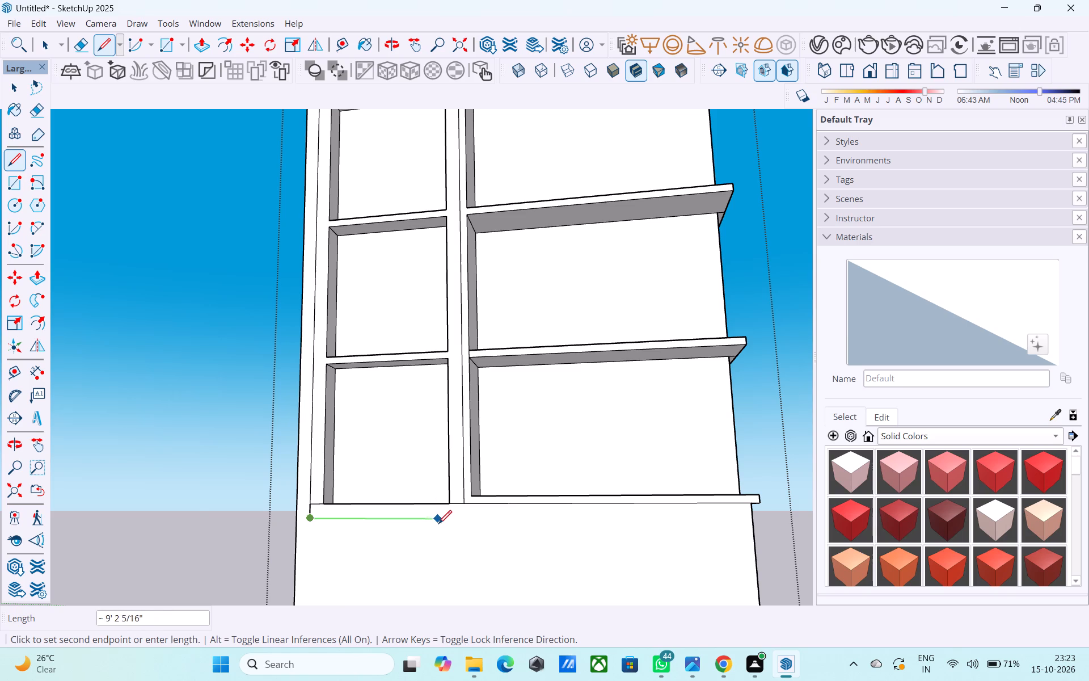
{"action": "scroll", "coordinate": [439, 524], "scroll_direction": "up", "scroll_amount": 4}
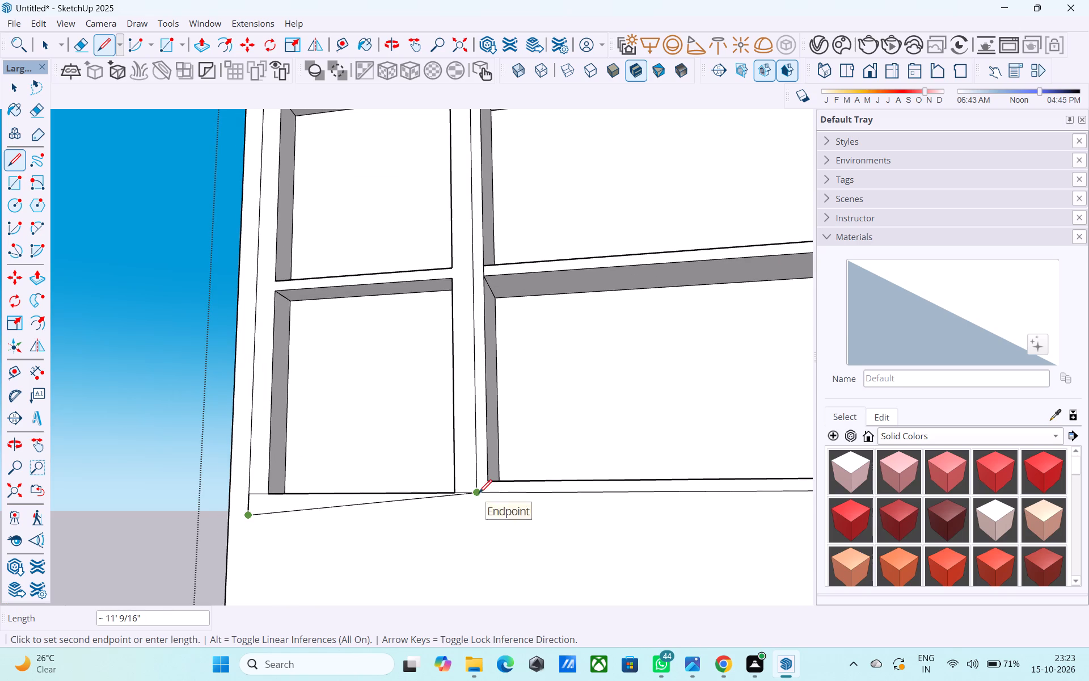
{"action": "left_click", "coordinate": [476, 522]}
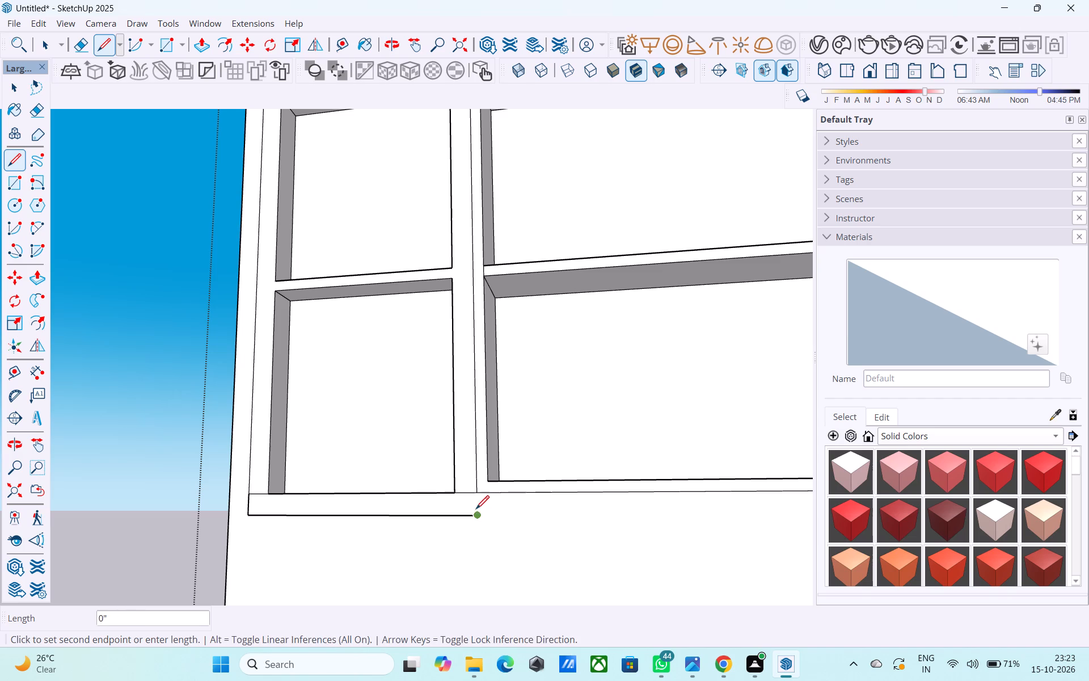
{"action": "left_click", "coordinate": [478, 497]}
{"action": "middle_click_drag", "start_coordinate": [470, 493], "coordinate": [503, 497]}
Erase the short horizontal segments on both sides of the bottom panel's lower edge, inside the new border.
{"action": "key", "text": "e"}
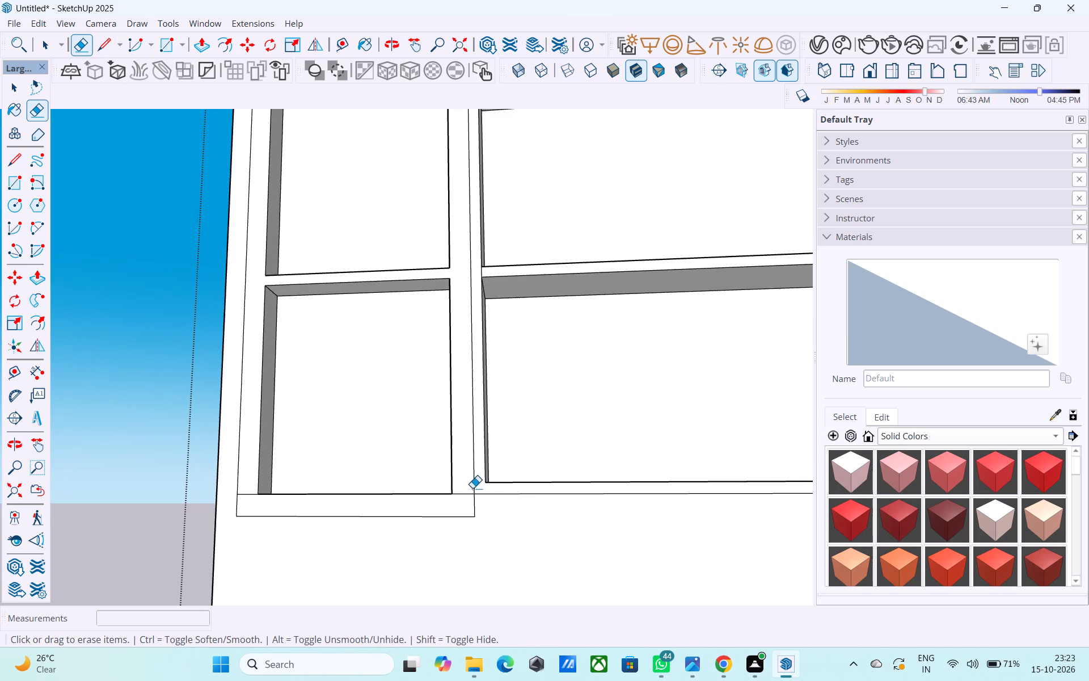
{"action": "left_click_drag", "start_coordinate": [470, 489], "coordinate": [469, 495]}
{"action": "left_click_drag", "start_coordinate": [252, 492], "coordinate": [253, 501]}
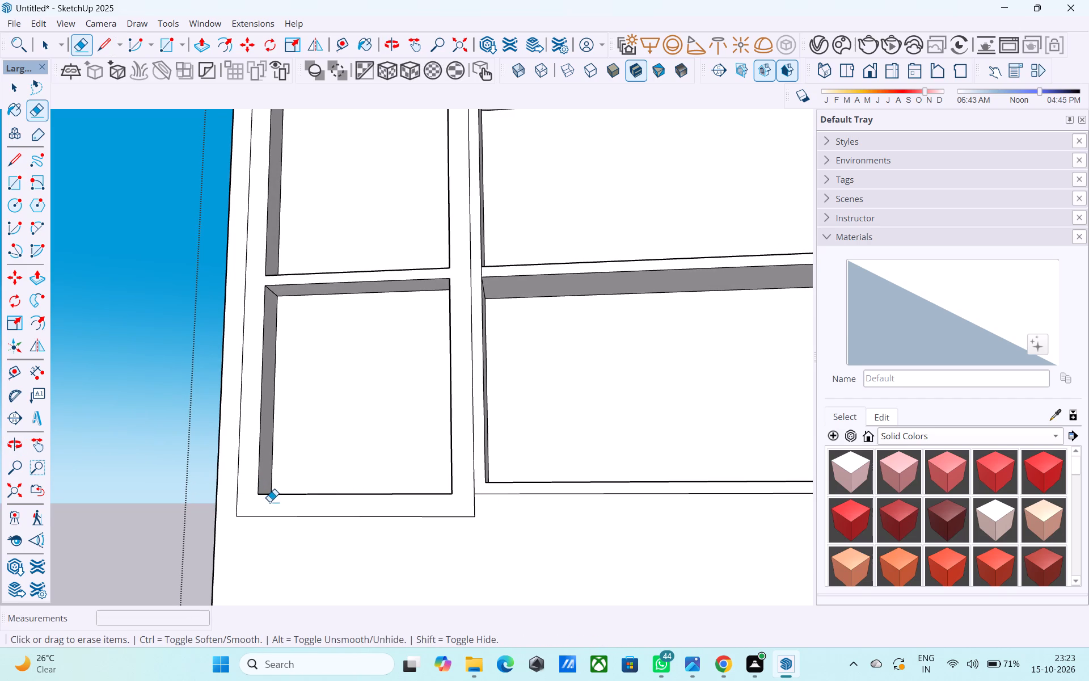
Erase the short horizontal line beneath the roof slab between the border's top corner and the building's outer edge.
{"action": "scroll", "coordinate": [310, 511], "scroll_direction": "down", "scroll_amount": 10}
{"action": "middle_click_drag", "start_coordinate": [356, 527], "coordinate": [379, 586]}
{"action": "scroll", "coordinate": [383, 583], "scroll_direction": "down", "scroll_amount": 5}
{"action": "middle_click_drag", "start_coordinate": [347, 410], "coordinate": [362, 447]}
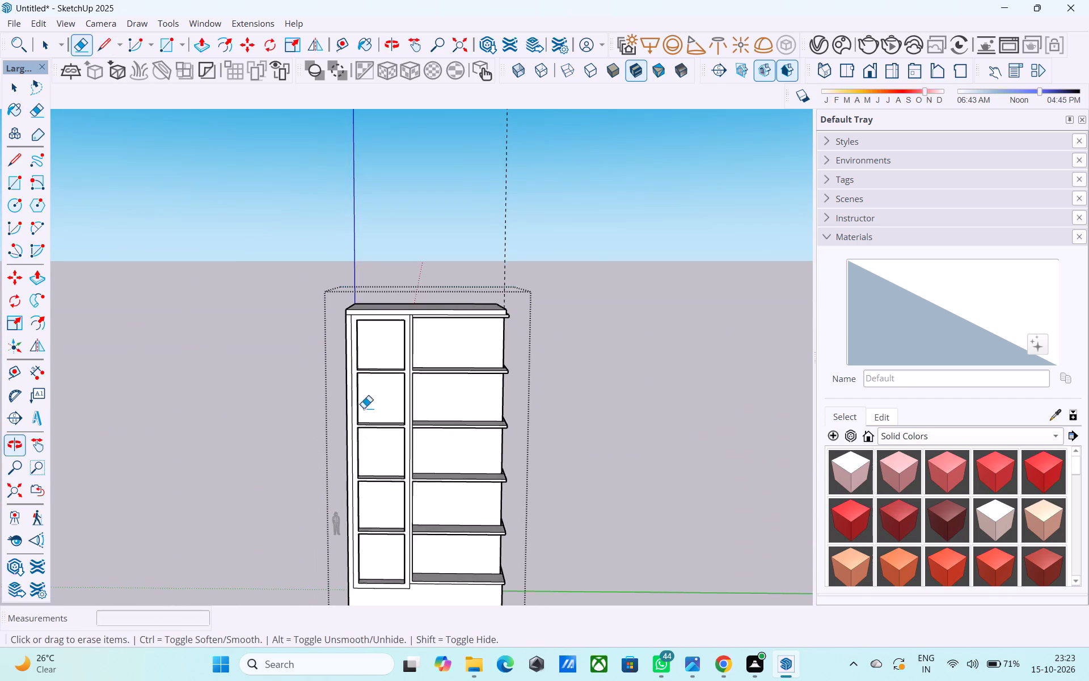
{"action": "scroll", "coordinate": [382, 314], "scroll_direction": "up", "scroll_amount": 16}
{"action": "left_click_drag", "start_coordinate": [277, 266], "coordinate": [281, 285]}
Inspect the front facade from several angles, checking the panel border and bands for leftover lines.
{"action": "scroll", "coordinate": [292, 299], "scroll_direction": "down", "scroll_amount": 4}
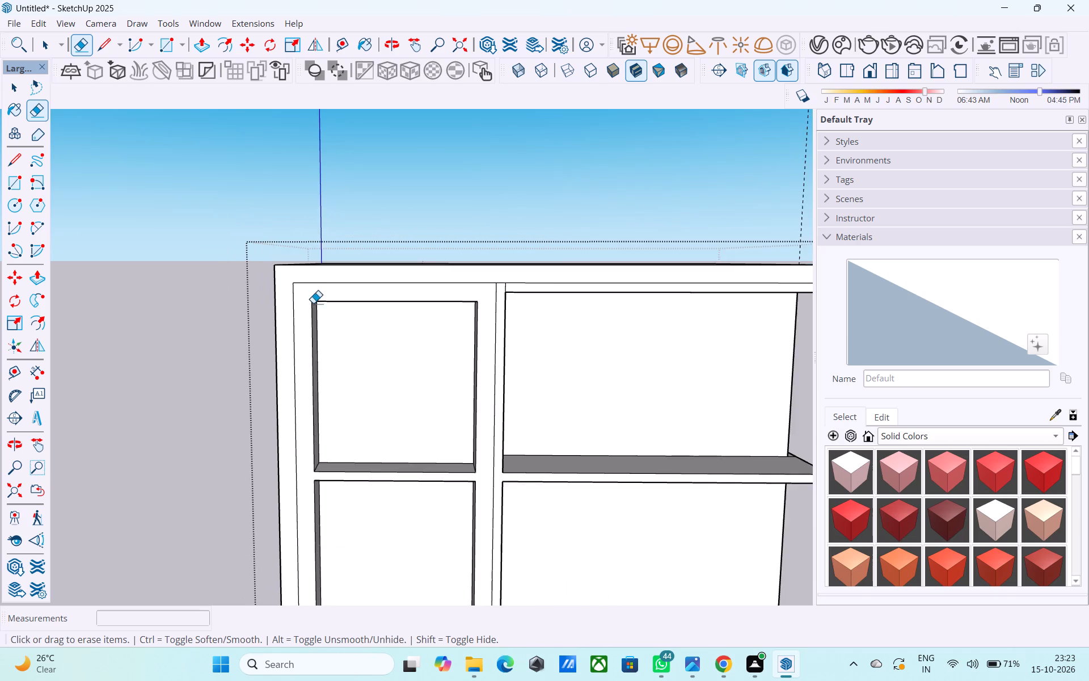
{"action": "scroll", "coordinate": [313, 303], "scroll_direction": "down", "scroll_amount": 5}
{"action": "scroll", "coordinate": [483, 296], "scroll_direction": "down", "scroll_amount": 4}
{"action": "middle_click_drag", "start_coordinate": [459, 344], "coordinate": [448, 293]}
{"action": "scroll", "coordinate": [454, 295], "scroll_direction": "down", "scroll_amount": 2}
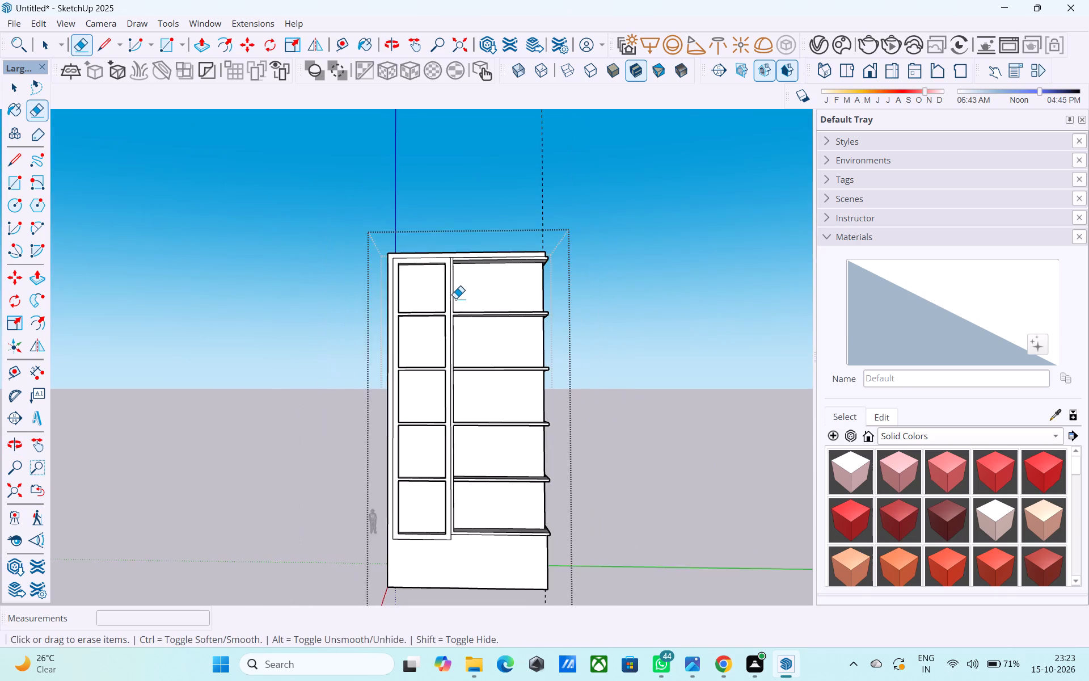
{"action": "scroll", "coordinate": [455, 299], "scroll_direction": "down", "scroll_amount": 6}
{"action": "middle_click_drag", "start_coordinate": [459, 301], "coordinate": [479, 378]}
{"action": "scroll", "coordinate": [460, 377], "scroll_direction": "up", "scroll_amount": 6}
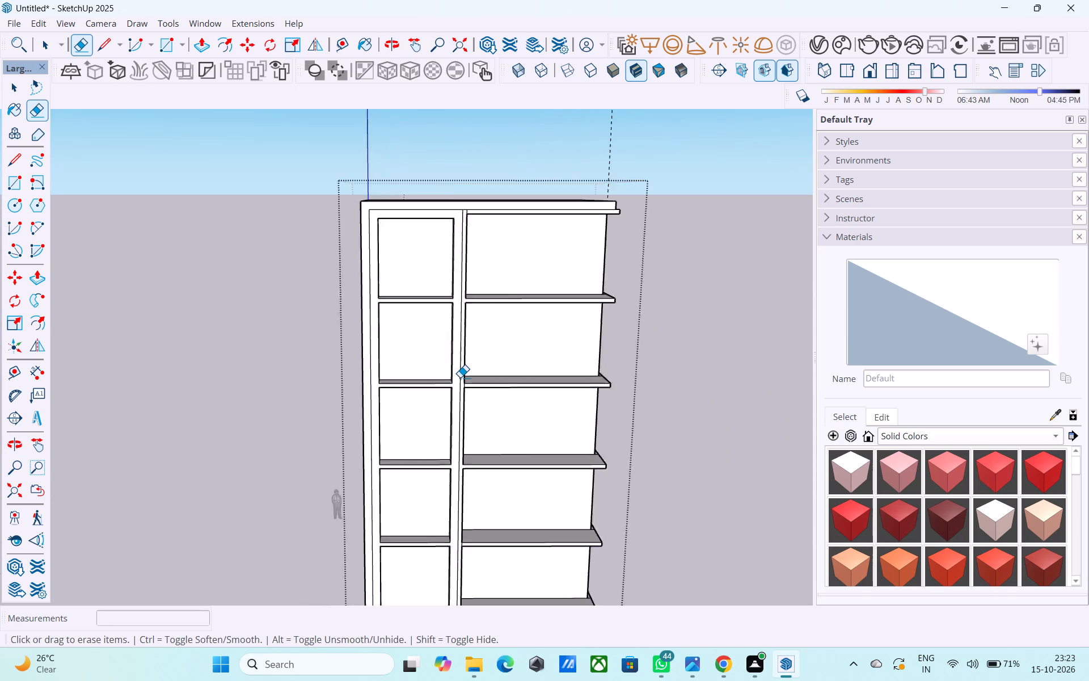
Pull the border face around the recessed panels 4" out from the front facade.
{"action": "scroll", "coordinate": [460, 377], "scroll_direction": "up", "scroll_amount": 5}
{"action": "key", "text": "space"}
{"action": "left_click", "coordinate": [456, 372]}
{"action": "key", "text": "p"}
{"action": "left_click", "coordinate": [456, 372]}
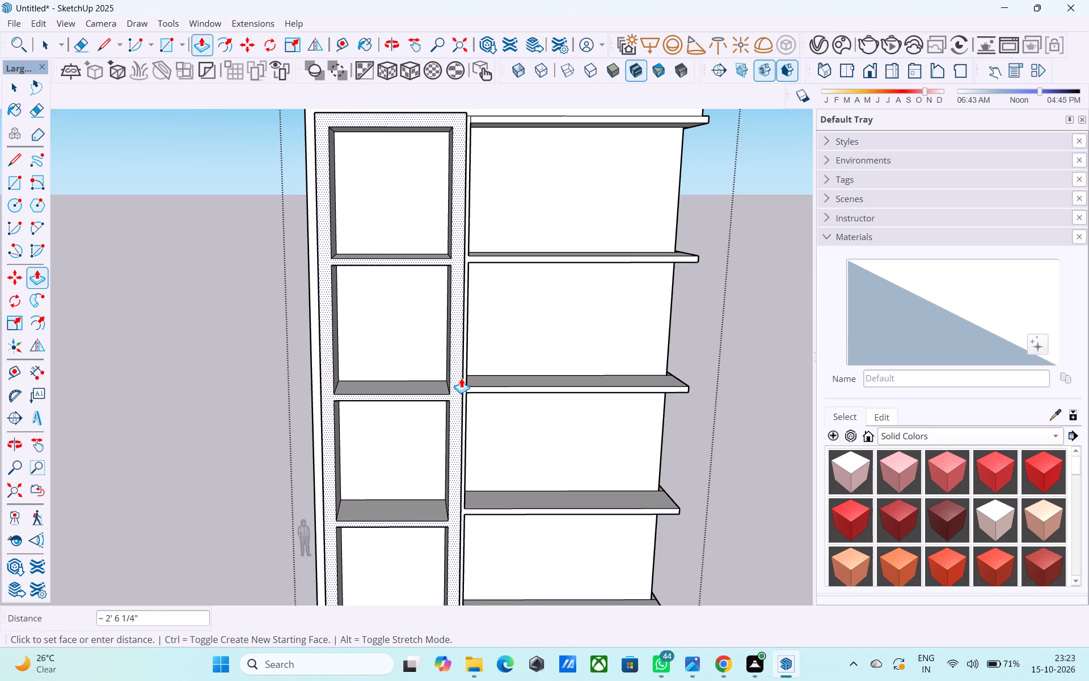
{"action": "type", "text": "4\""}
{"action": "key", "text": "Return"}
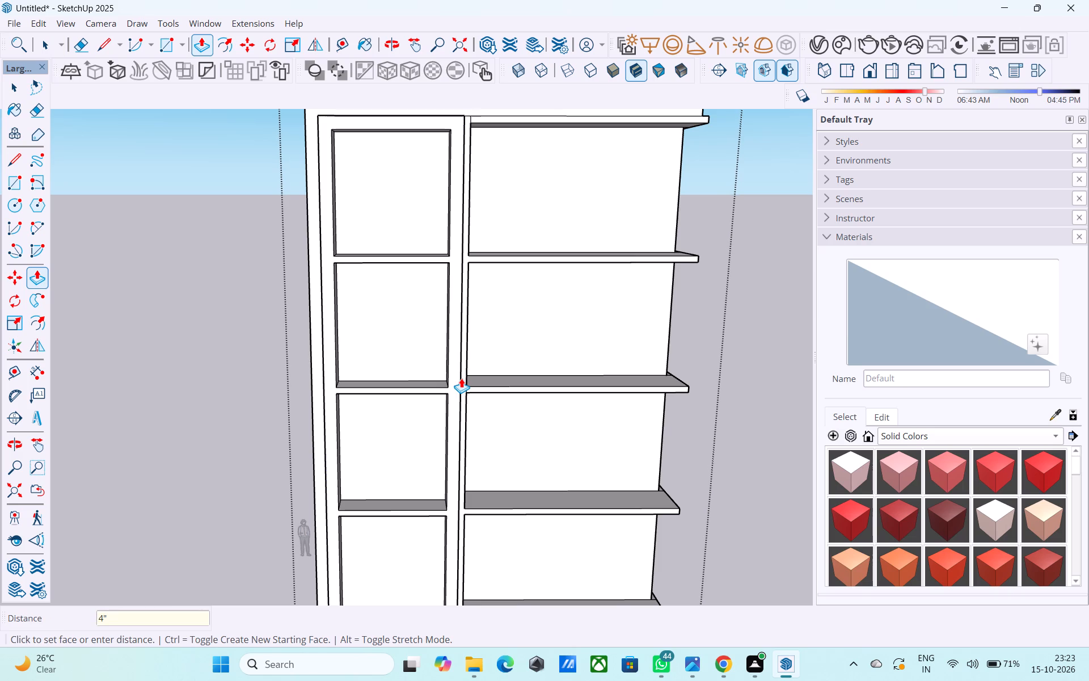
Inspect the projecting border from several angles, including where its lower corner meets the lowest balcony slab.
{"action": "middle_click_drag", "start_coordinate": [463, 392], "coordinate": [422, 438]}
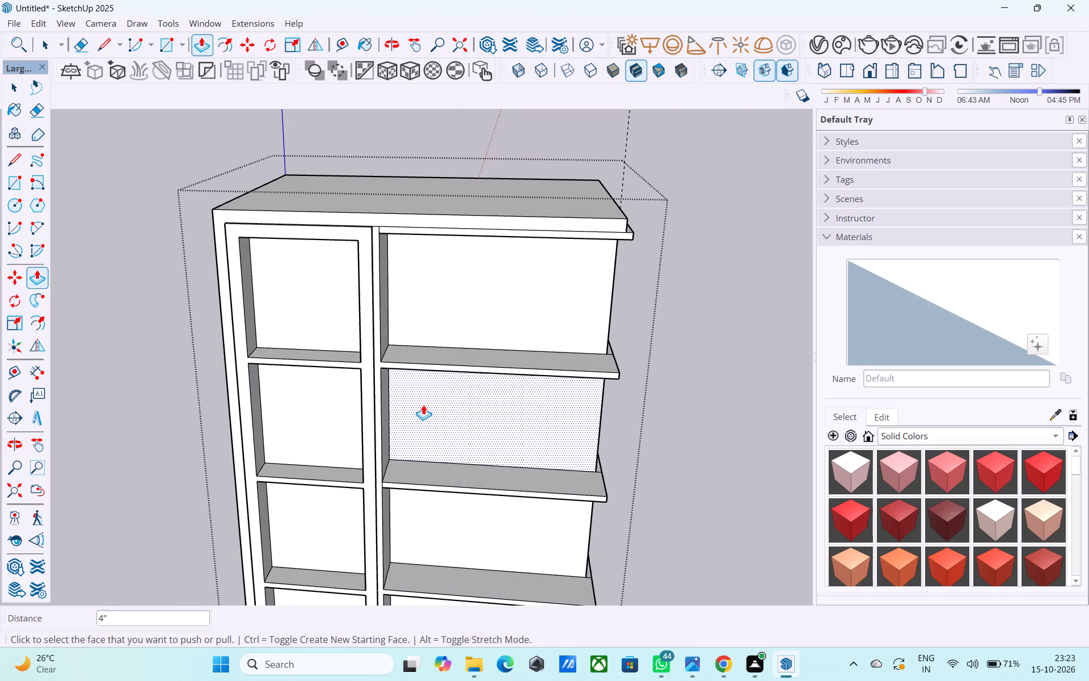
{"action": "scroll", "coordinate": [423, 405], "scroll_direction": "down", "scroll_amount": 5}
{"action": "middle_click_drag", "start_coordinate": [414, 408], "coordinate": [436, 318]}
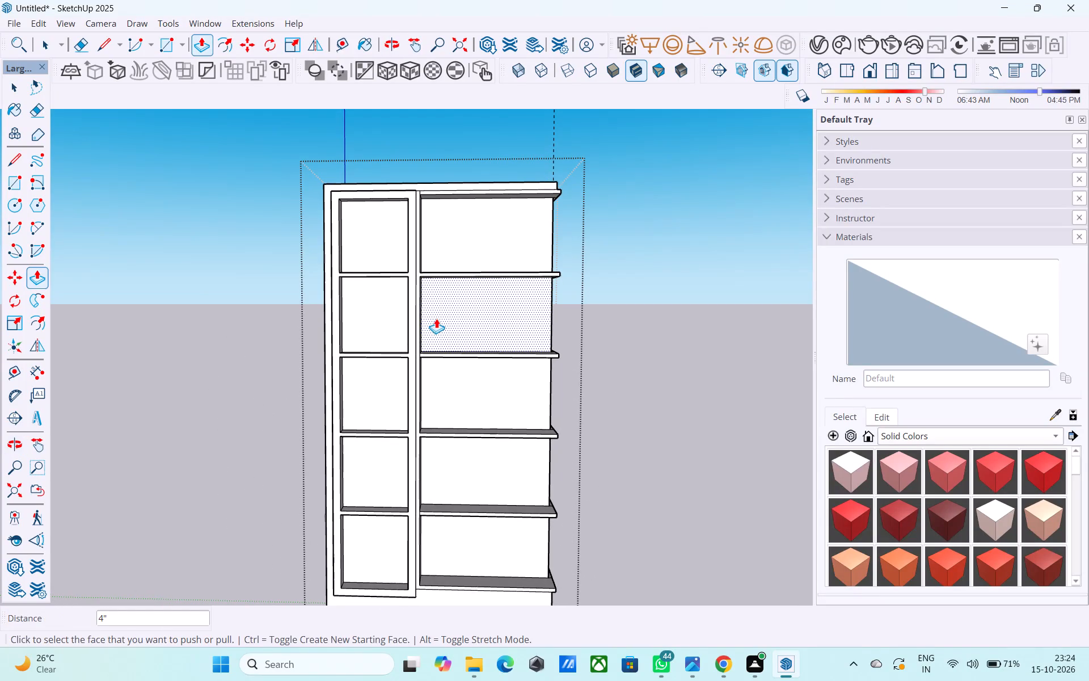
{"action": "middle_click_drag", "start_coordinate": [436, 318], "coordinate": [414, 338]}
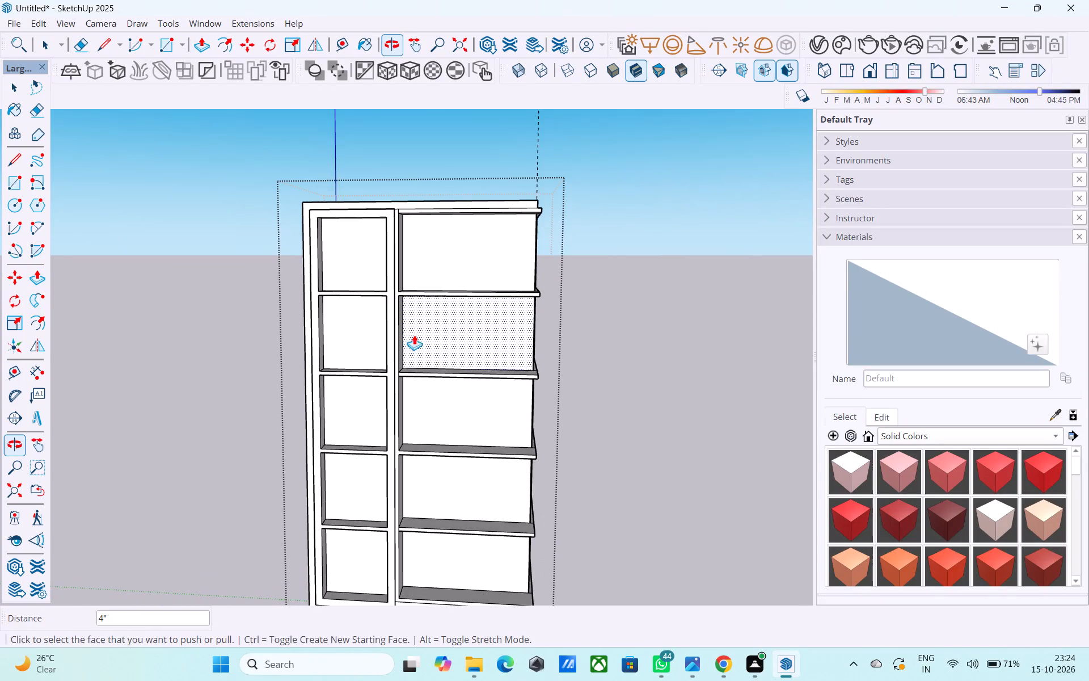
{"action": "middle_click_drag", "start_coordinate": [415, 287], "coordinate": [385, 330]}
{"action": "middle_click_drag", "start_coordinate": [385, 330], "coordinate": [375, 331]}
{"action": "scroll", "coordinate": [375, 331], "scroll_direction": "down", "scroll_amount": 3}
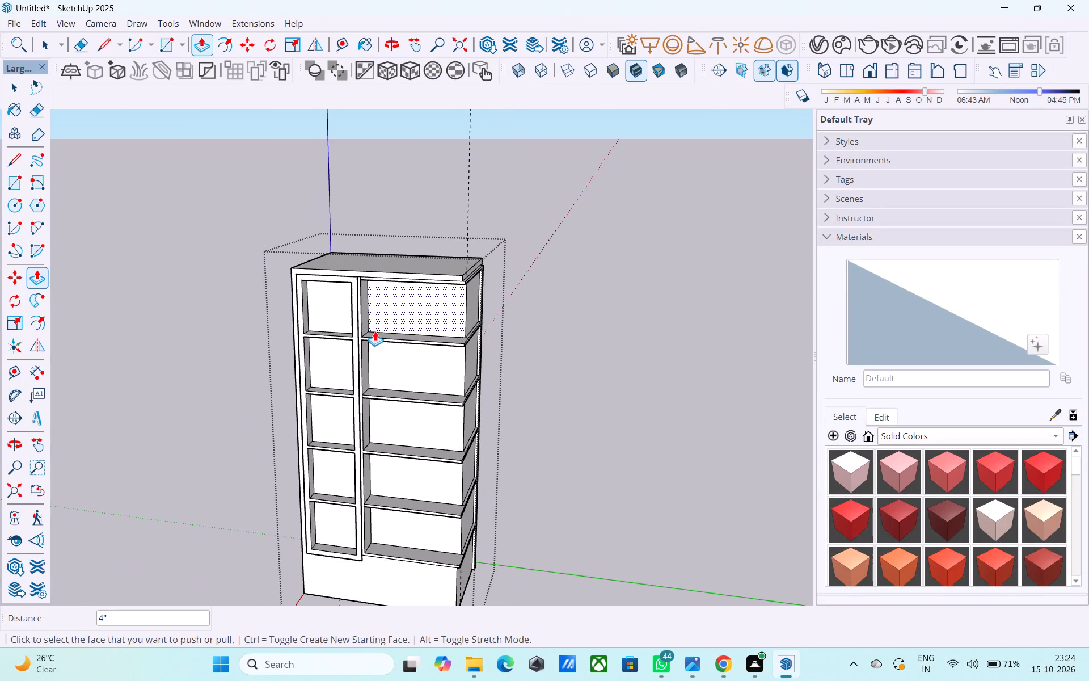
{"action": "middle_click_drag", "start_coordinate": [375, 331], "coordinate": [192, 293]}
{"action": "scroll", "coordinate": [375, 332], "scroll_direction": "down", "scroll_amount": 1}
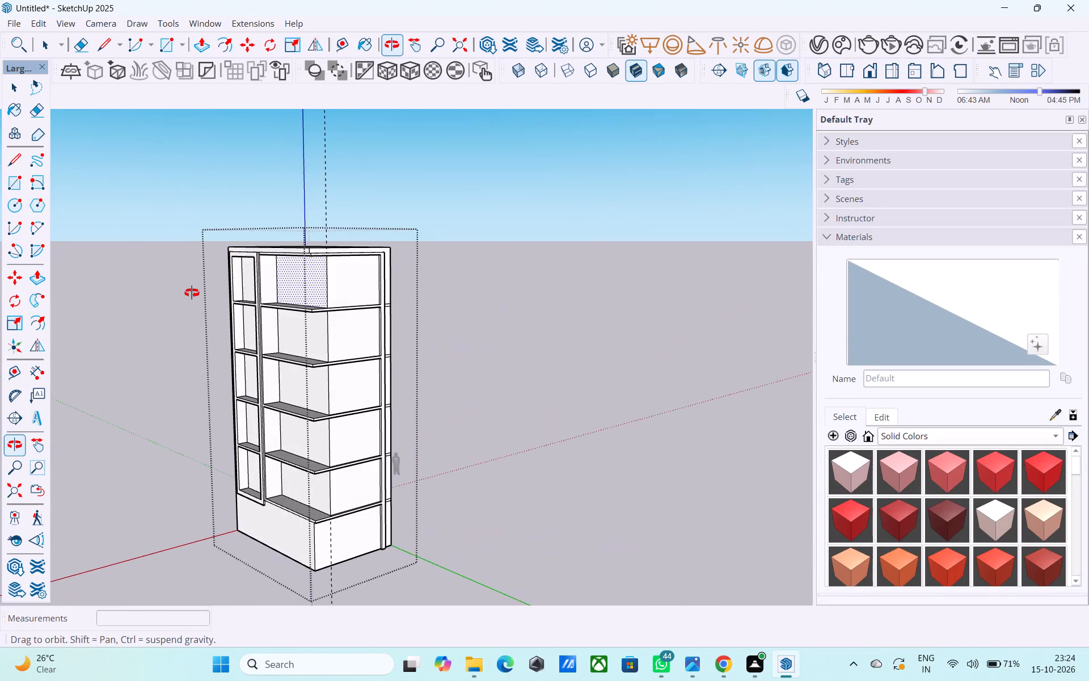
{"action": "middle_click_drag", "start_coordinate": [192, 293], "coordinate": [265, 271]}
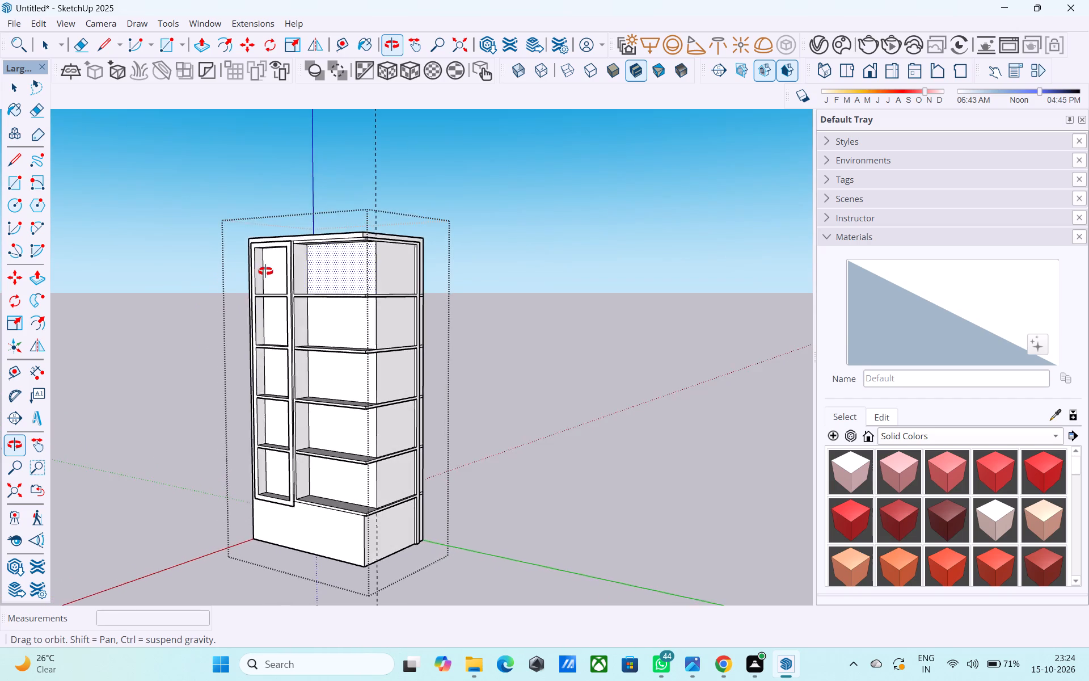
{"action": "middle_click_drag", "start_coordinate": [265, 271], "coordinate": [383, 268]}
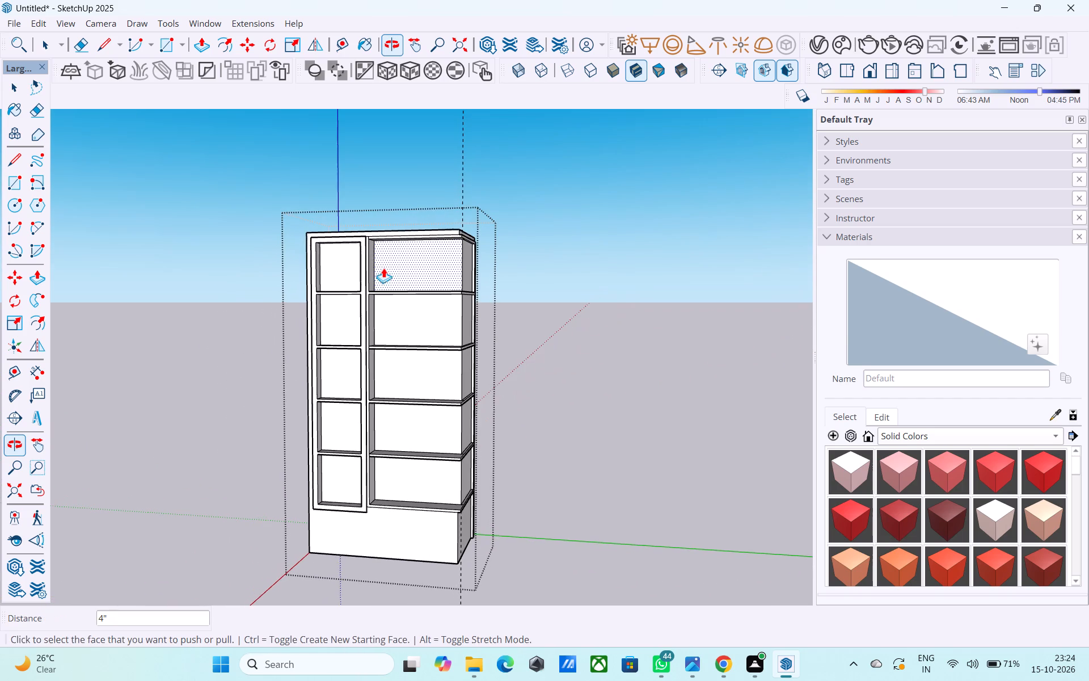
{"action": "scroll", "coordinate": [383, 267], "scroll_direction": "down", "scroll_amount": 4}
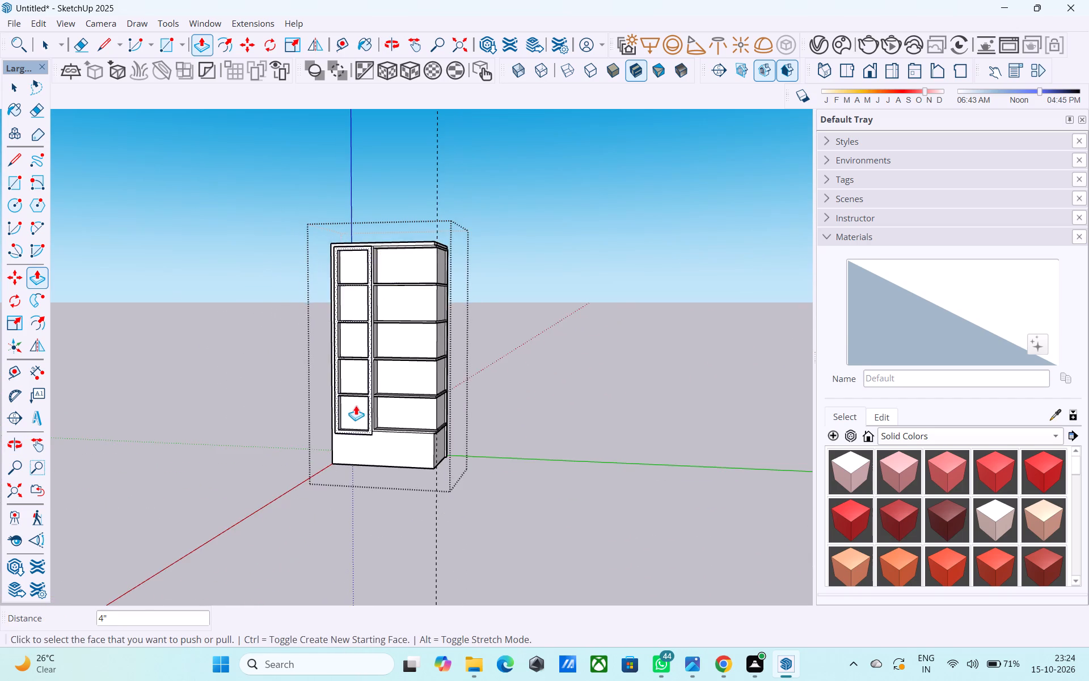
{"action": "scroll", "coordinate": [356, 405], "scroll_direction": "up", "scroll_amount": 12}
{"action": "scroll", "coordinate": [385, 436], "scroll_direction": "down", "scroll_amount": 1}
{"action": "middle_click_drag", "start_coordinate": [385, 436], "coordinate": [499, 373]}
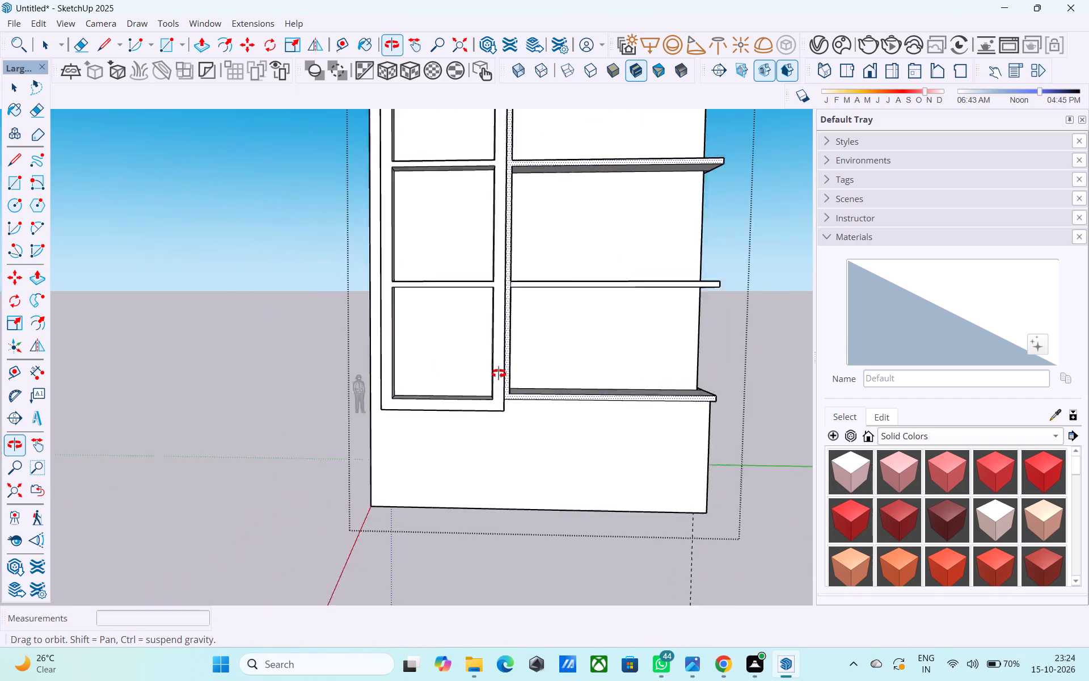
{"action": "middle_click_drag", "start_coordinate": [499, 373], "coordinate": [484, 332]}
{"action": "scroll", "coordinate": [491, 345], "scroll_direction": "up", "scroll_amount": 12}
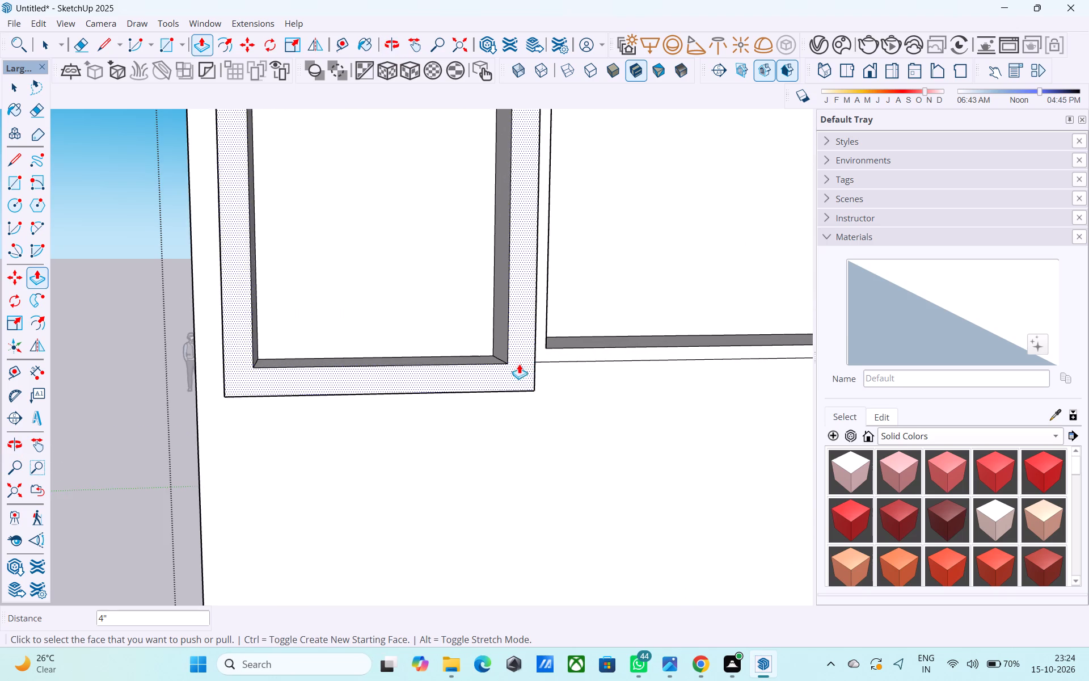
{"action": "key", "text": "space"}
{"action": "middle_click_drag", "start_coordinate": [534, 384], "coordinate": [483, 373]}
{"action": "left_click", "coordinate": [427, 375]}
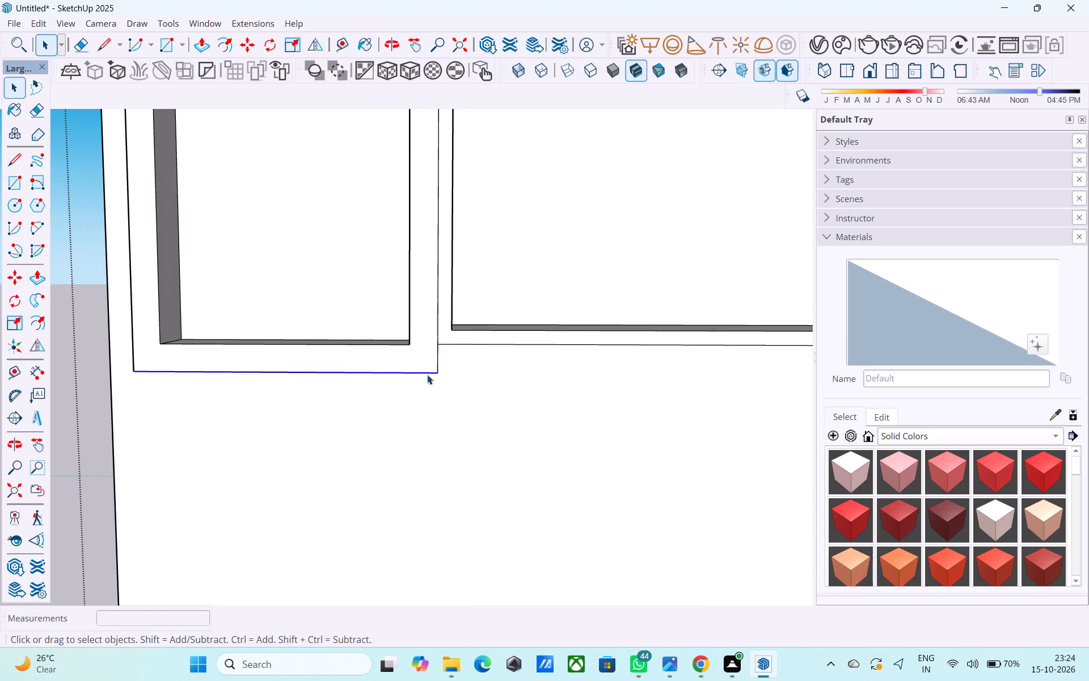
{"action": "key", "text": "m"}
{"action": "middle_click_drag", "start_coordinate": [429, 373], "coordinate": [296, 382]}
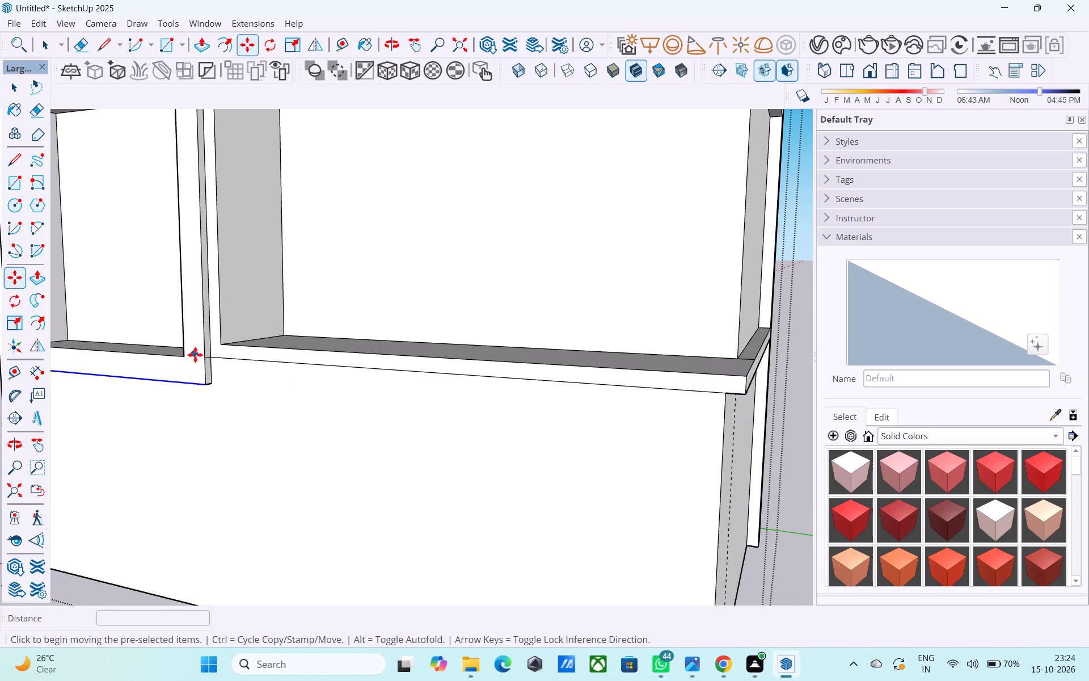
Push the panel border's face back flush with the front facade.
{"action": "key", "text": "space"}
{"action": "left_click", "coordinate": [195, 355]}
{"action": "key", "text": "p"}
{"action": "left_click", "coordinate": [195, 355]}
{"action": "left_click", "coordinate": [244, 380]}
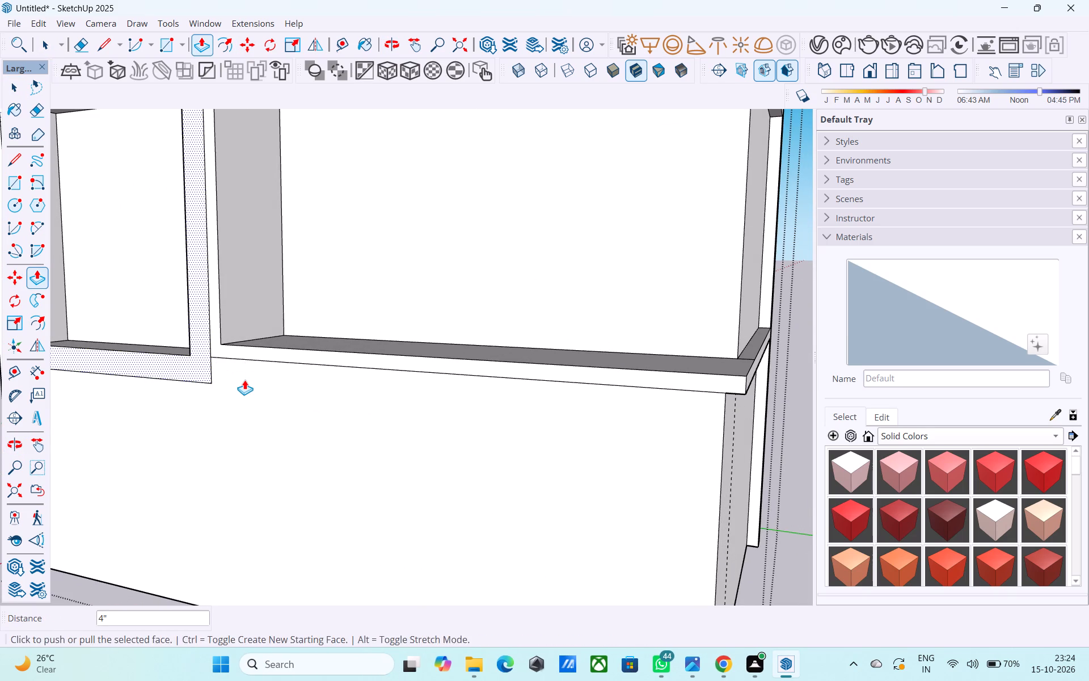
Draw short horizontal lines across the border's two vertical strips, level with the bottom panel's lower edge.
{"action": "key", "text": "space"}
{"action": "key", "text": "l"}
{"action": "left_click", "coordinate": [216, 357]}
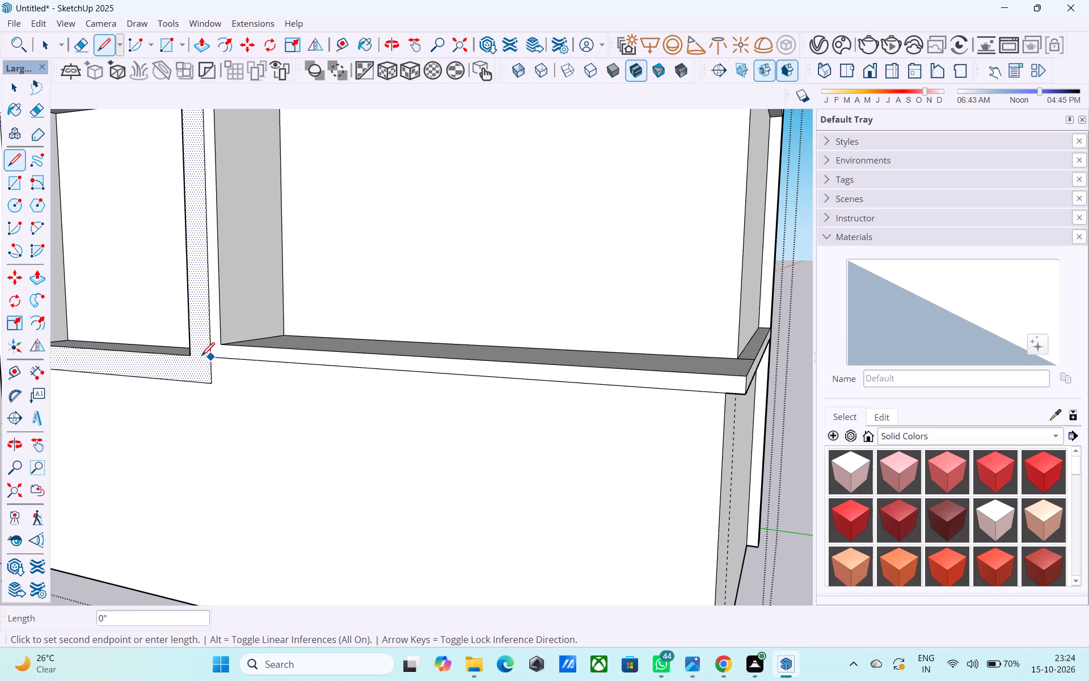
{"action": "left_click", "coordinate": [189, 355]}
{"action": "middle_click_drag", "start_coordinate": [197, 357], "coordinate": [477, 368]}
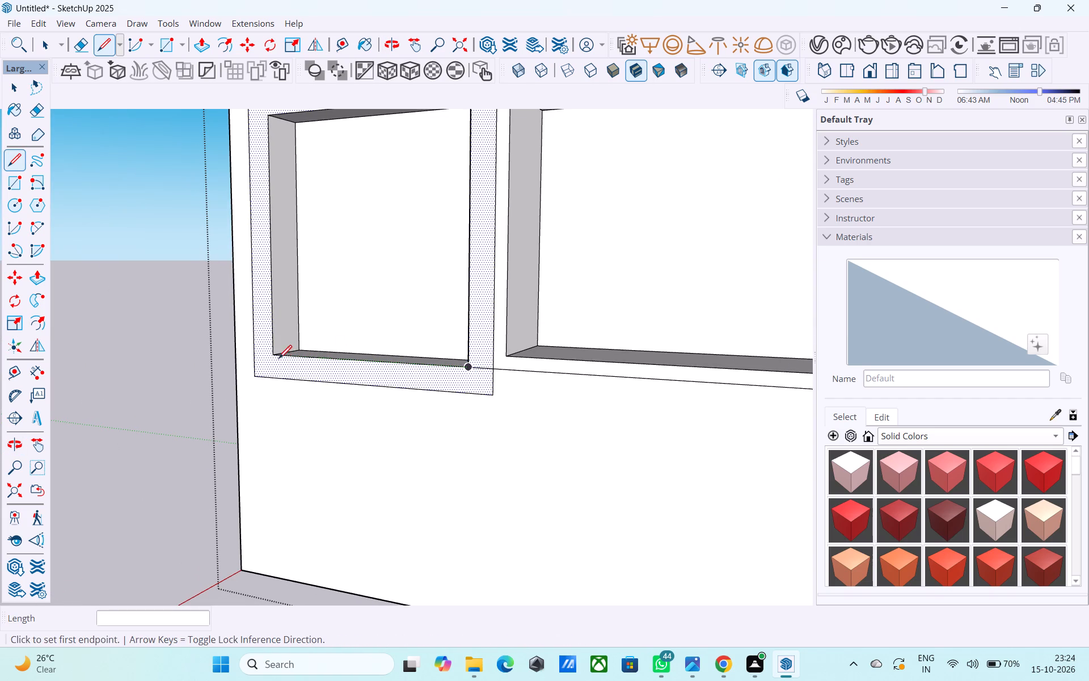
{"action": "left_click", "coordinate": [278, 358]}
{"action": "left_click", "coordinate": [251, 356]}
Erase the border's old bottom edge and the short side segments below the new horizontal lines.
{"action": "key", "text": "e"}
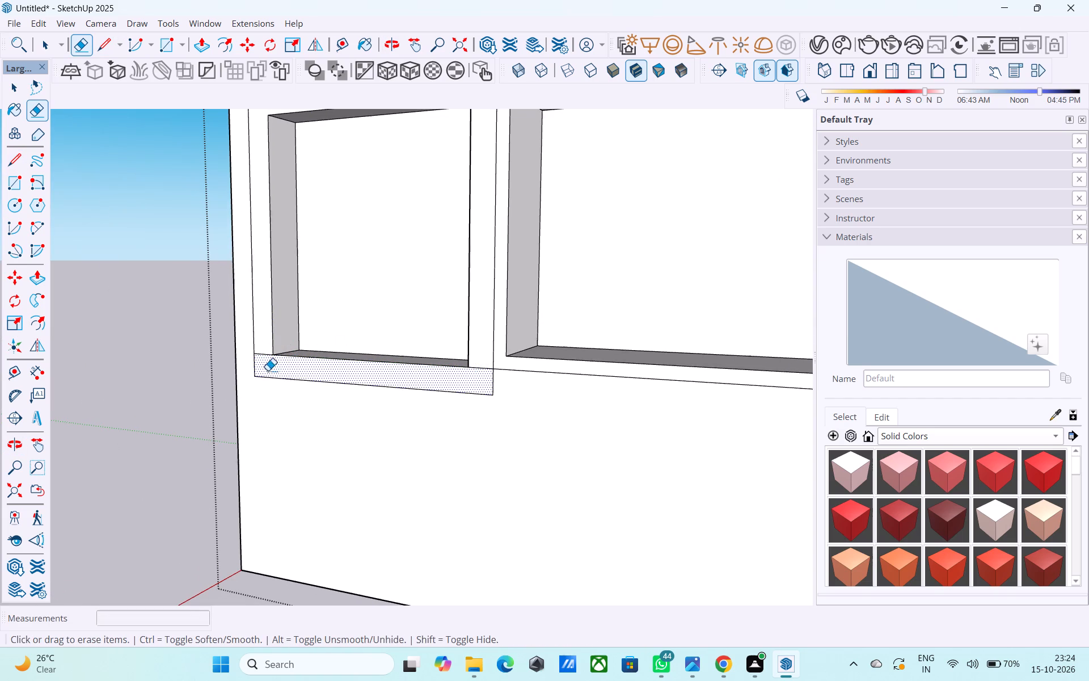
{"action": "left_click_drag", "start_coordinate": [269, 376], "coordinate": [254, 407]}
{"action": "left_click", "coordinate": [252, 377]}
{"action": "left_click_drag", "start_coordinate": [278, 369], "coordinate": [255, 372]}
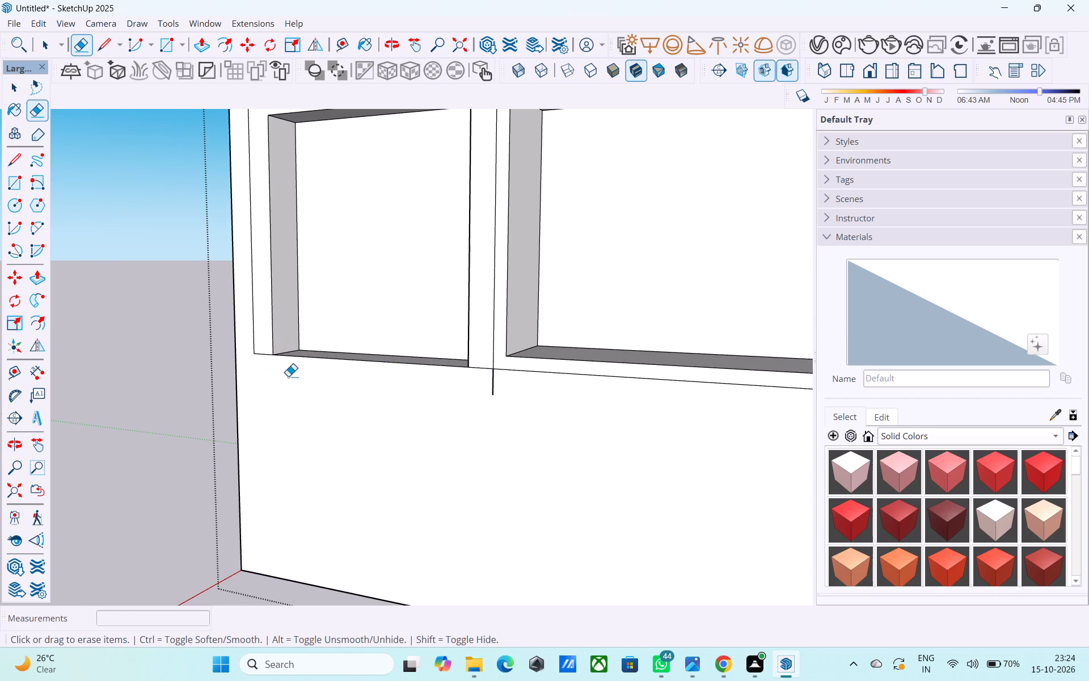
{"action": "left_click_drag", "start_coordinate": [494, 386], "coordinate": [501, 386]}
{"action": "key", "text": "space"}
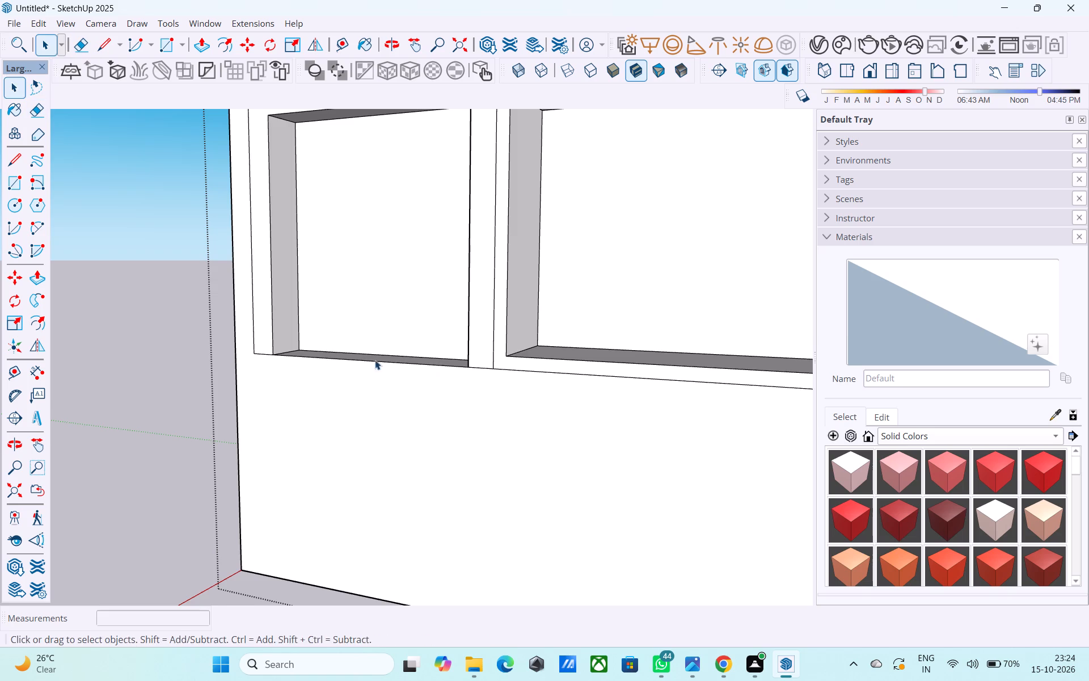
Raise the bottom panel recess's floor face by 6".
{"action": "middle_click_drag", "start_coordinate": [375, 360], "coordinate": [413, 381]}
{"action": "left_click", "coordinate": [433, 376]}
{"action": "left_click", "coordinate": [436, 379]}
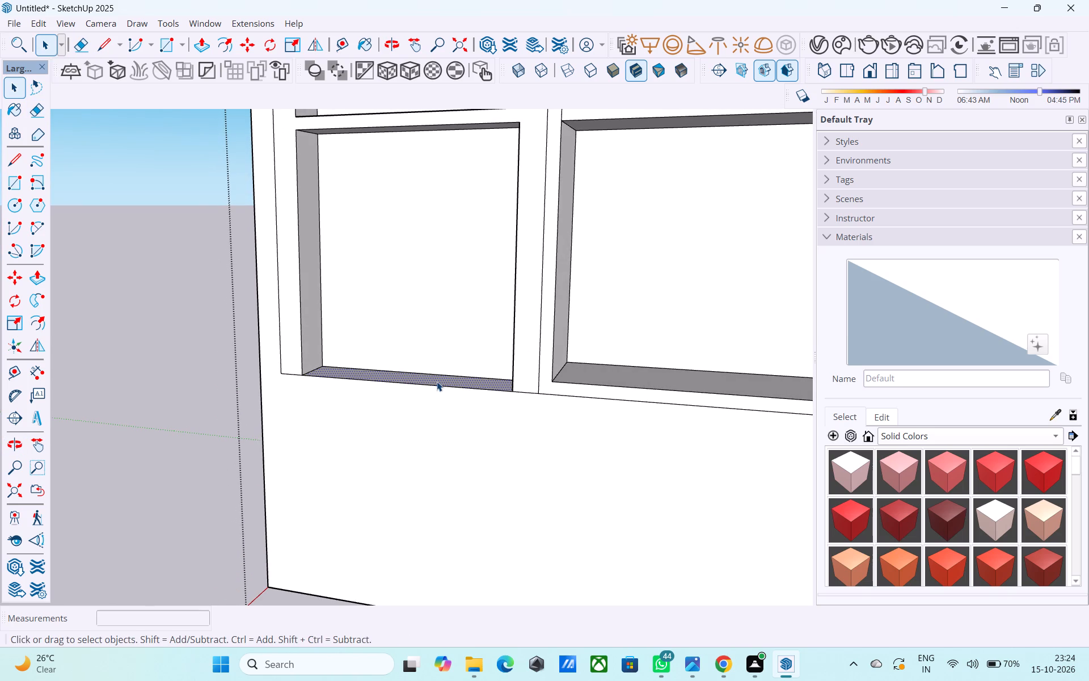
{"action": "key", "text": "p"}
{"action": "left_click", "coordinate": [437, 381]}
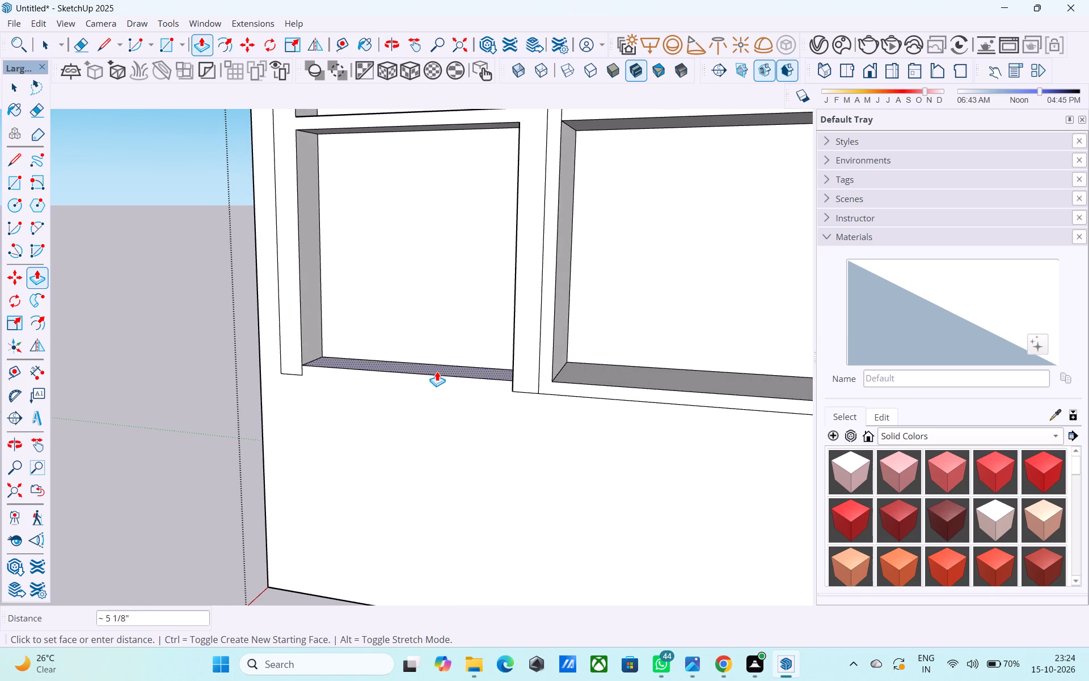
{"action": "type", "text": "6\""}
{"action": "key", "text": "Return"}
Draw a 9' line closing the border's bottom edge between the two vertical strips' lower inner corners.
{"action": "key", "text": "l"}
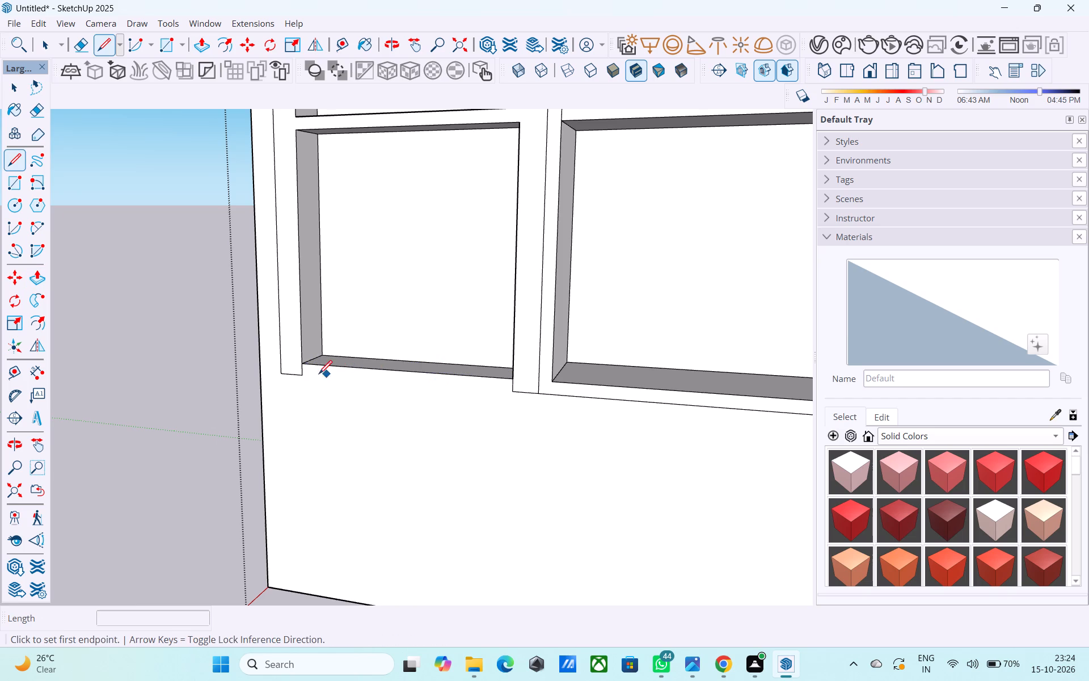
{"action": "left_click", "coordinate": [301, 373]}
{"action": "left_click", "coordinate": [516, 389]}
Erase the short vertical segments at both lower corners beneath the bottom panel so the border is one continuous face.
{"action": "key", "text": "e"}
{"action": "scroll", "coordinate": [296, 367], "scroll_direction": "up", "scroll_amount": 8}
{"action": "left_click_drag", "start_coordinate": [311, 374], "coordinate": [290, 374]}
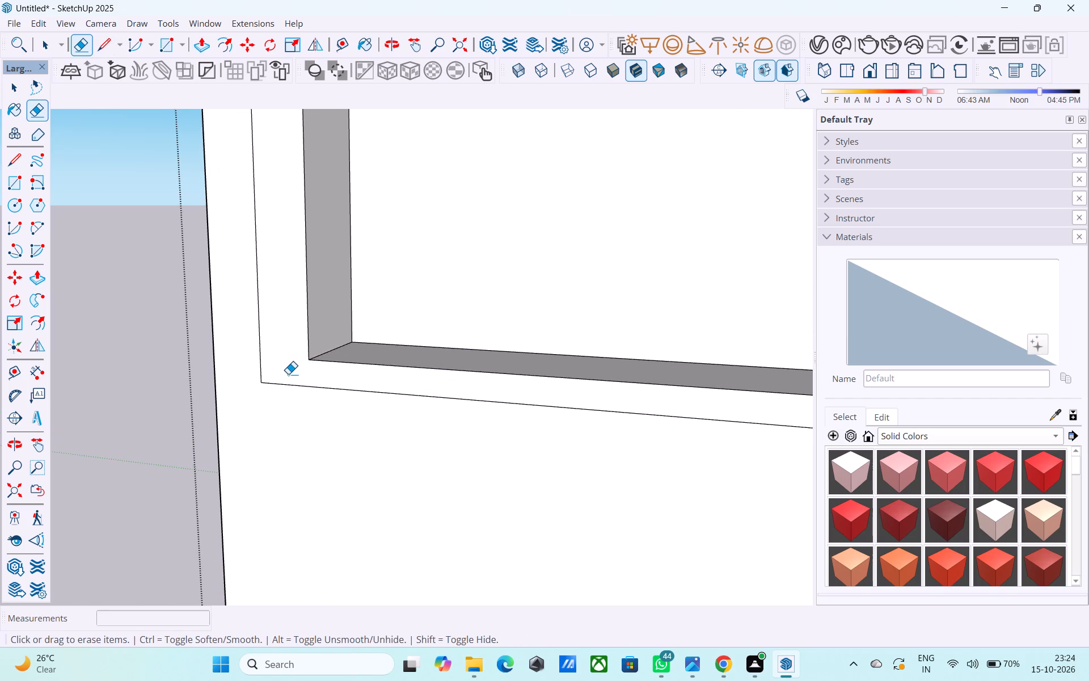
{"action": "scroll", "coordinate": [289, 374], "scroll_direction": "down", "scroll_amount": 3}
{"action": "scroll", "coordinate": [289, 374], "scroll_direction": "up", "scroll_amount": 1}
{"action": "scroll", "coordinate": [289, 374], "scroll_direction": "down", "scroll_amount": 7}
{"action": "scroll", "coordinate": [526, 401], "scroll_direction": "up", "scroll_amount": 6}
{"action": "left_click_drag", "start_coordinate": [524, 394], "coordinate": [509, 394]}
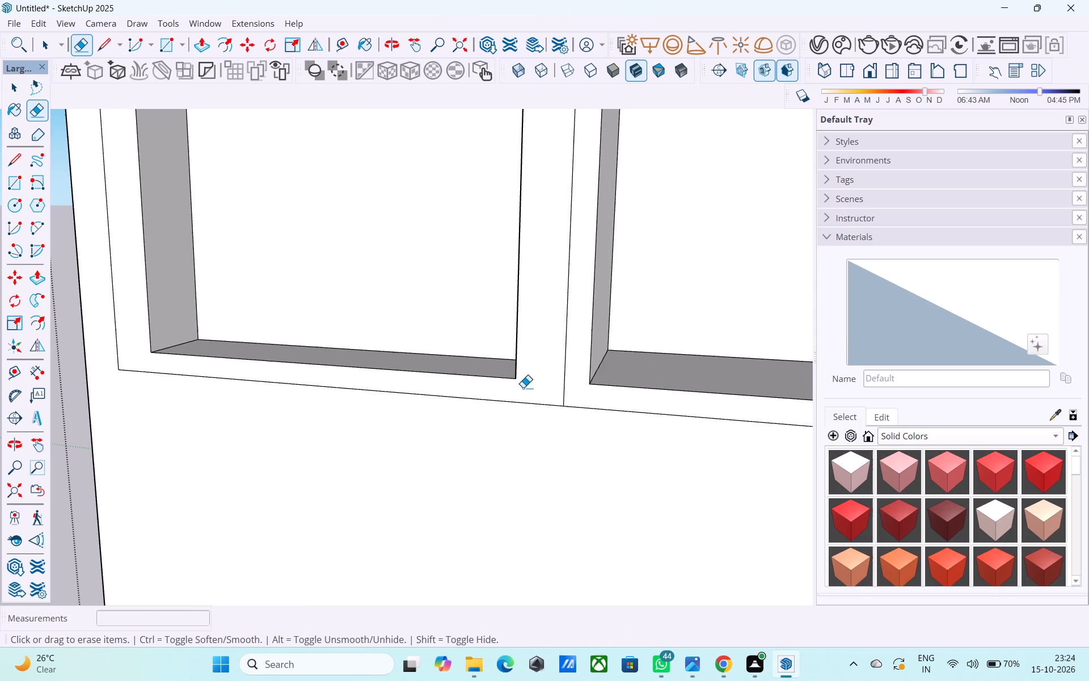
Pull the cleaned-up panel border face 4" out from the front facade.
{"action": "scroll", "coordinate": [528, 386], "scroll_direction": "down", "scroll_amount": 5}
{"action": "key", "text": "space"}
{"action": "left_click", "coordinate": [528, 385]}
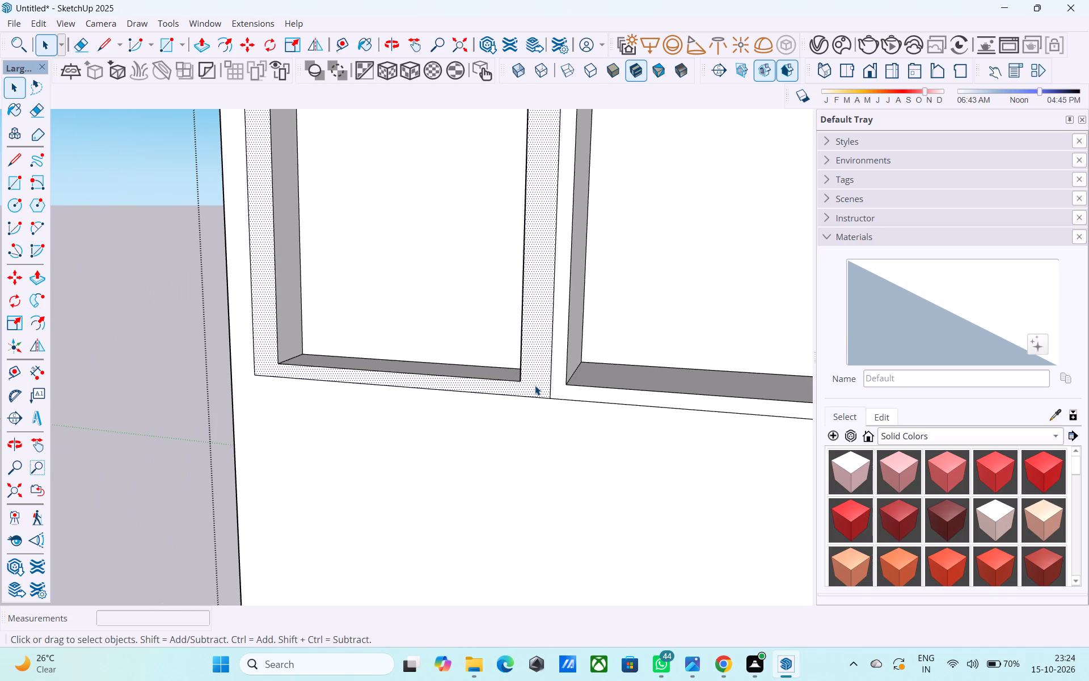
{"action": "key", "text": "p"}
{"action": "left_click", "coordinate": [535, 384]}
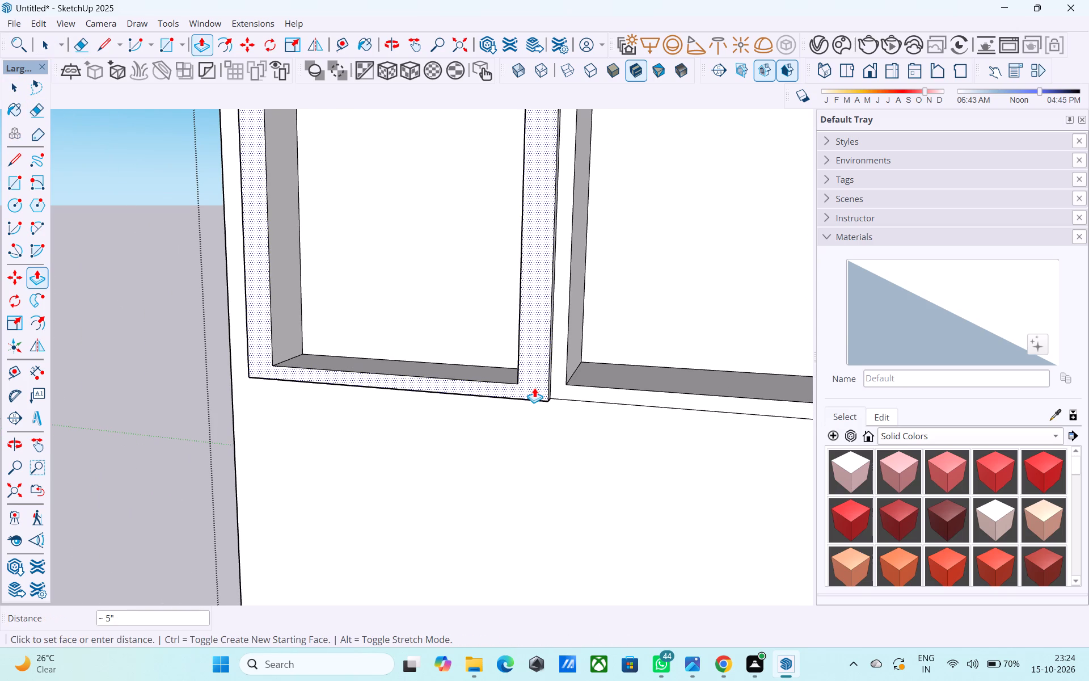
{"action": "type", "text": "4\""}
{"action": "key", "text": "Return"}
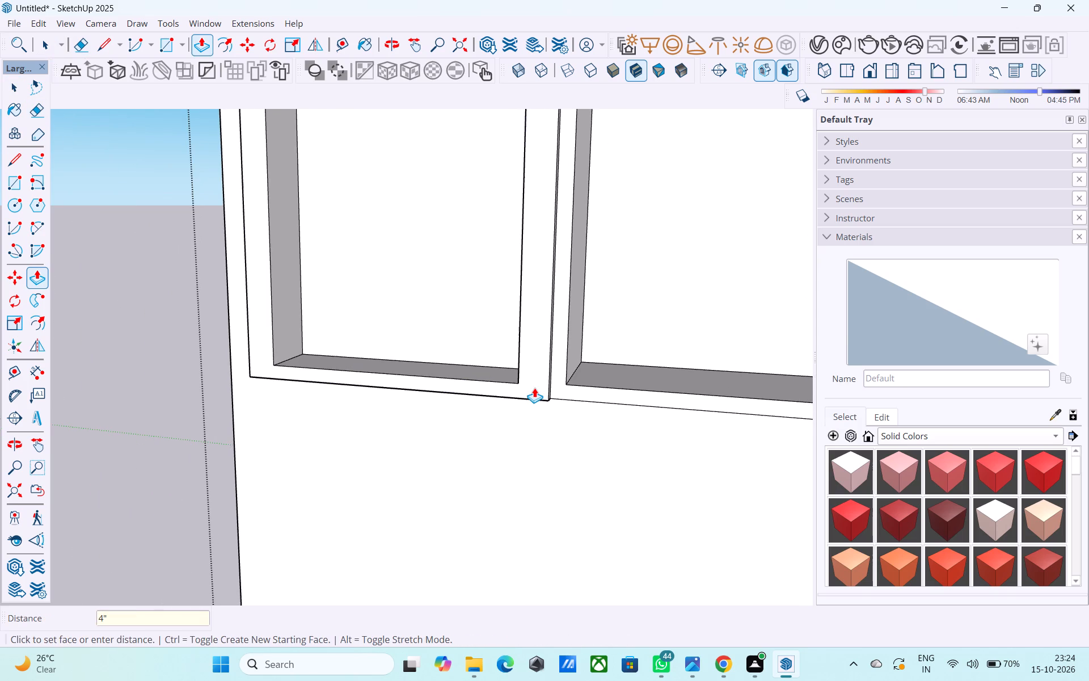
{"action": "key", "text": "space"}
Check the whole building with the raised panel border from the front and the side.
{"action": "scroll", "coordinate": [519, 386], "scroll_direction": "down", "scroll_amount": 4}
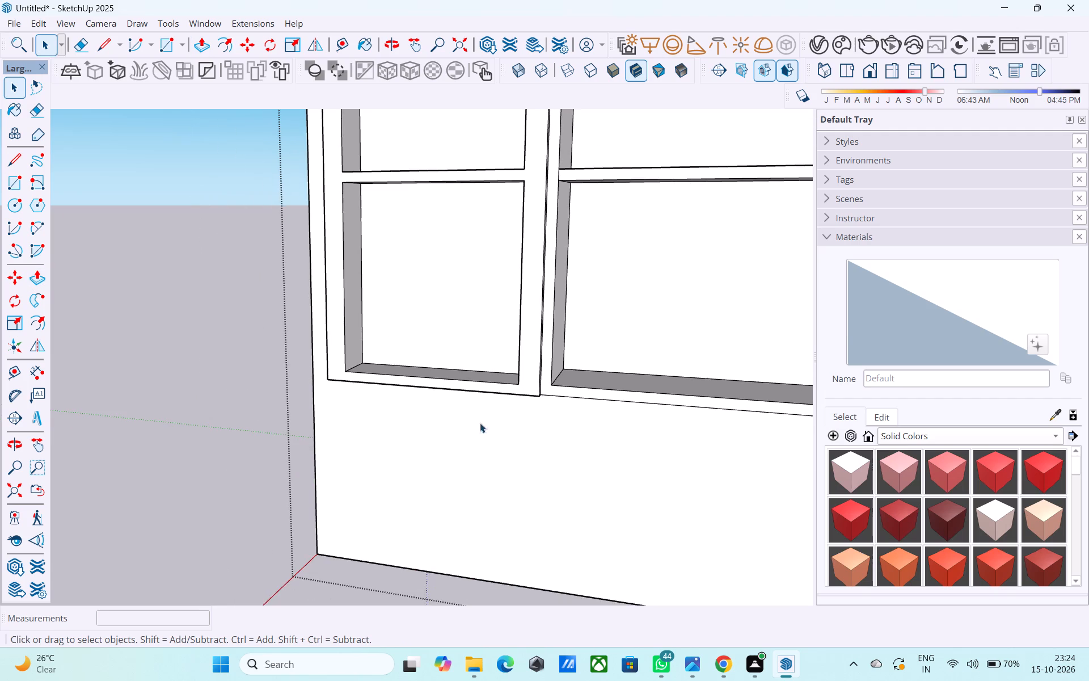
{"action": "scroll", "coordinate": [458, 448], "scroll_direction": "down", "scroll_amount": 9}
{"action": "middle_click_drag", "start_coordinate": [457, 459], "coordinate": [512, 487]}
{"action": "scroll", "coordinate": [397, 461], "scroll_direction": "down", "scroll_amount": 1}
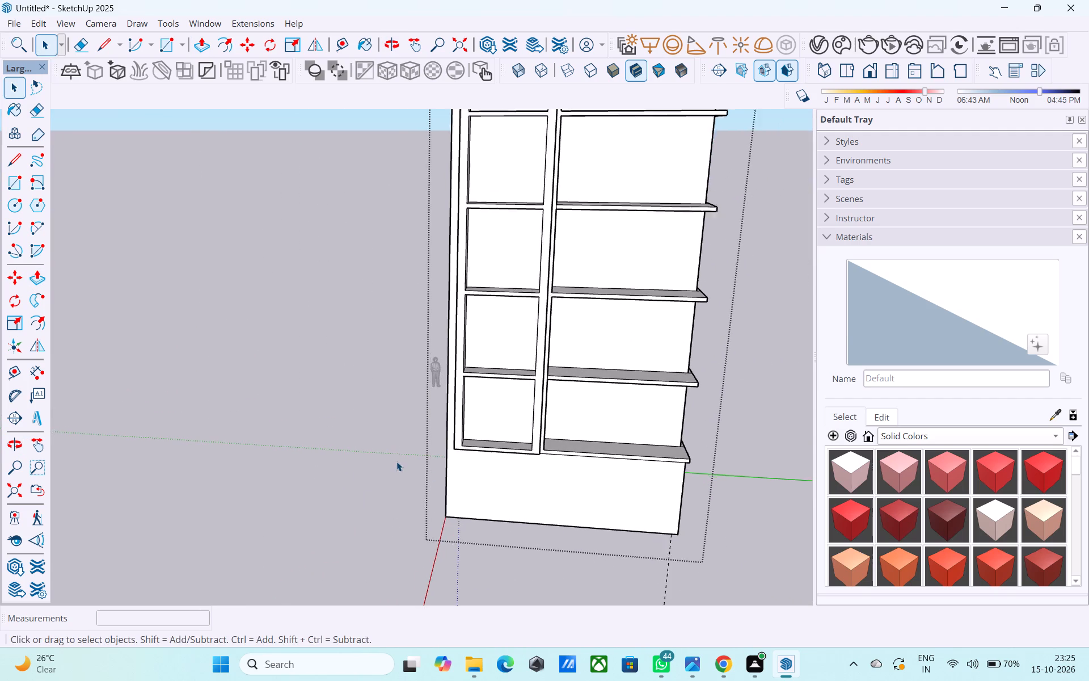
{"action": "scroll", "coordinate": [396, 461], "scroll_direction": "down", "scroll_amount": 5}
{"action": "middle_click_drag", "start_coordinate": [636, 451], "coordinate": [516, 463]}
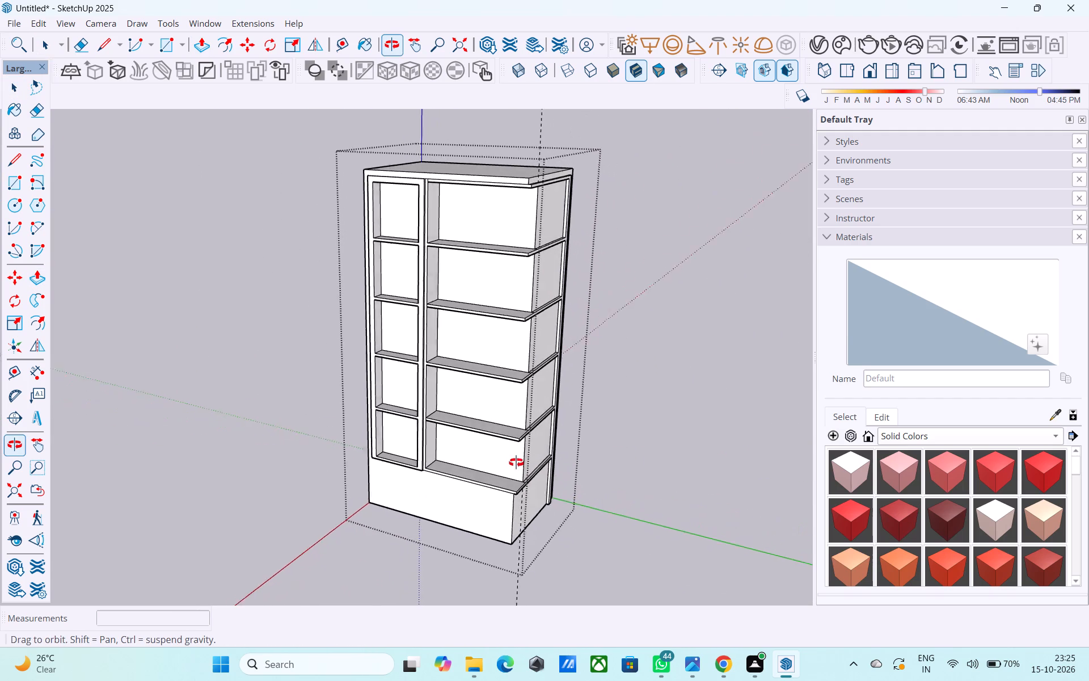
{"action": "middle_click_drag", "start_coordinate": [516, 463], "coordinate": [505, 461]}
Draw a 3' line up the dividing vertical band's edge from the lowest corner balcony's floor at the front.
{"action": "scroll", "coordinate": [441, 467], "scroll_direction": "up", "scroll_amount": 7}
{"action": "middle_click_drag", "start_coordinate": [421, 469], "coordinate": [264, 464]}
{"action": "middle_click_drag", "start_coordinate": [197, 452], "coordinate": [276, 464]}
{"action": "scroll", "coordinate": [276, 464], "scroll_direction": "up", "scroll_amount": 9}
{"action": "middle_click_drag", "start_coordinate": [219, 456], "coordinate": [242, 457]}
{"action": "scroll", "coordinate": [209, 440], "scroll_direction": "up", "scroll_amount": 5}
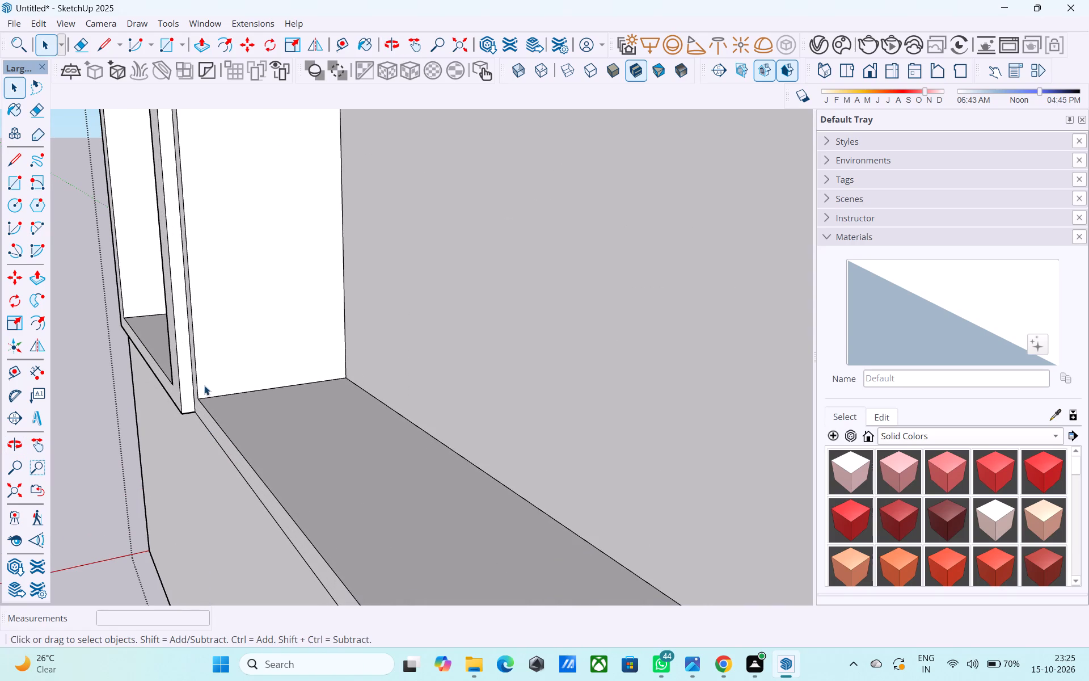
{"action": "left_click", "coordinate": [196, 379]}
{"action": "key", "text": "l"}
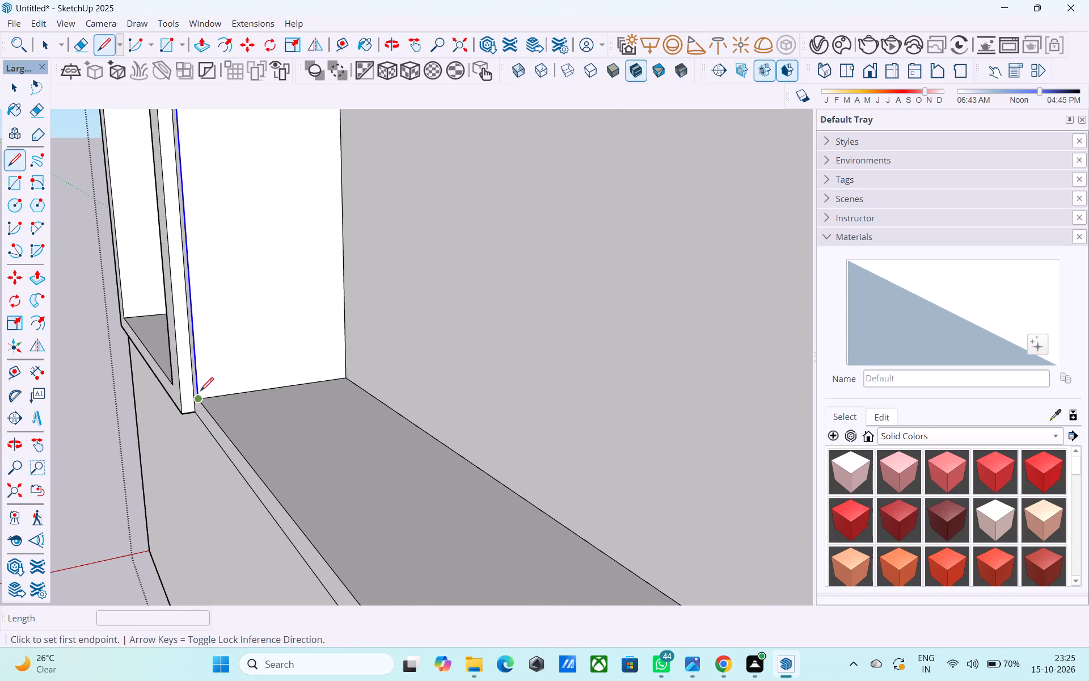
{"action": "left_click", "coordinate": [200, 393]}
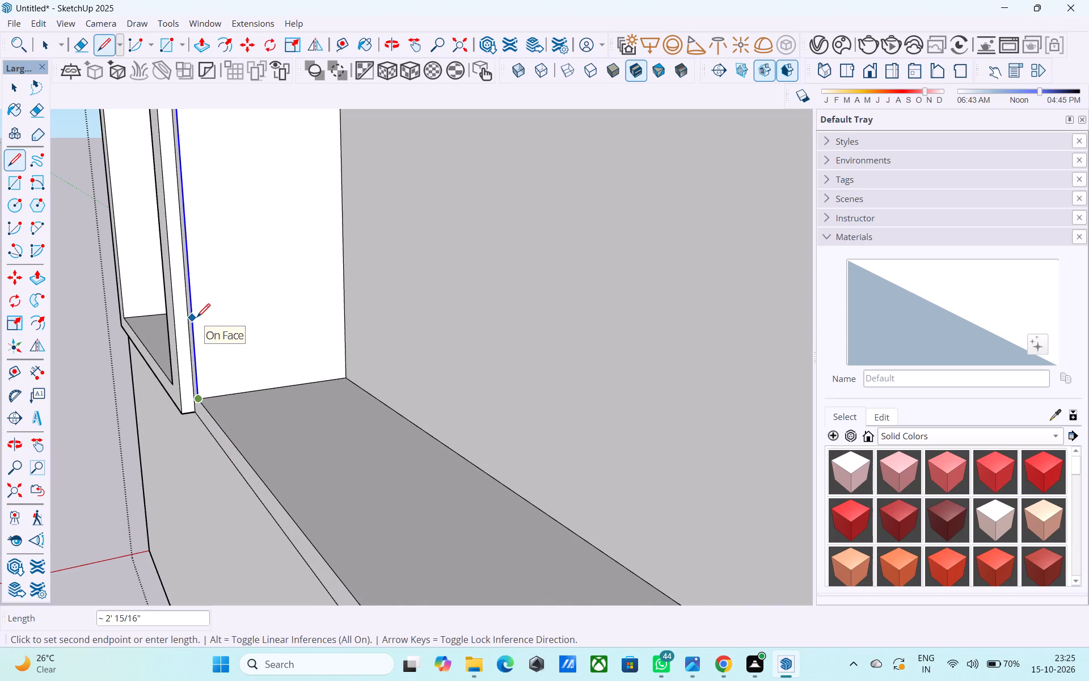
{"action": "type", "text": "3'"}
{"action": "key", "text": "Return"}
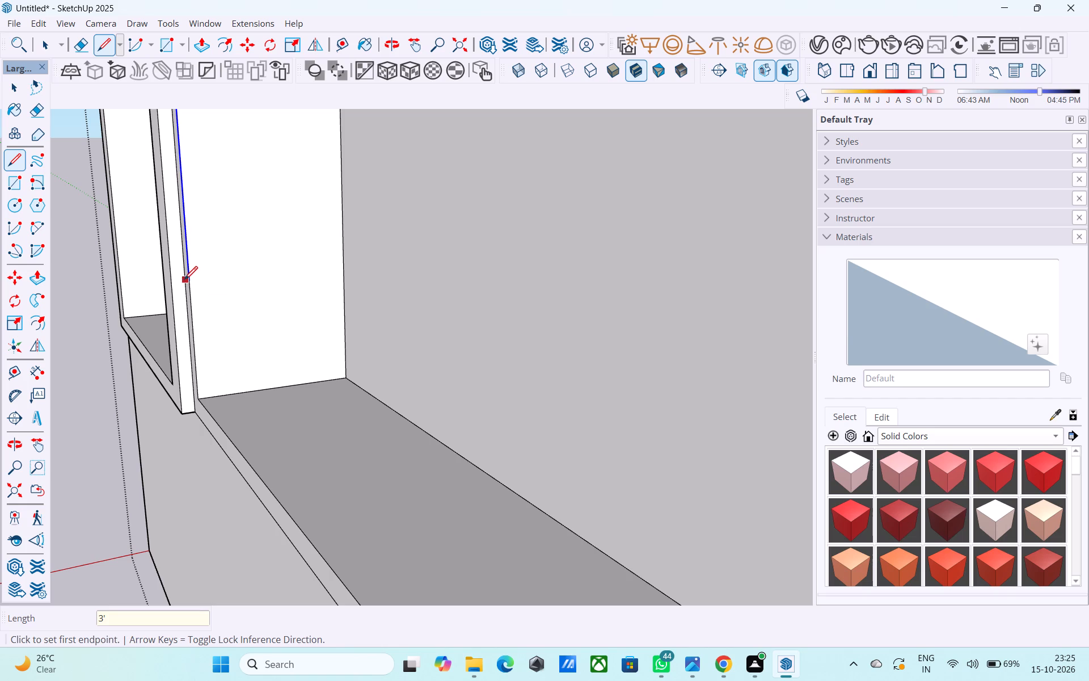
Draw an 18' by 3' parapet rectangle along the lowest corner balcony's front edge, starting at the top of the 3' line.
{"action": "key", "text": "r"}
{"action": "left_click", "coordinate": [187, 283]}
{"action": "scroll", "coordinate": [187, 283], "scroll_direction": "down", "scroll_amount": 8}
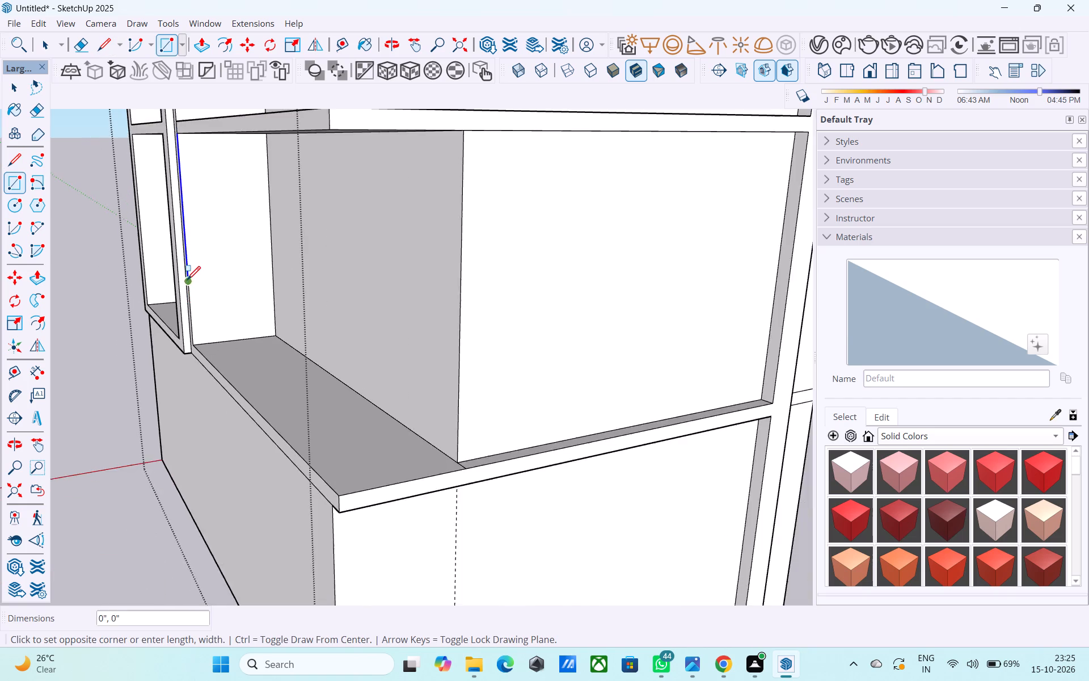
{"action": "scroll", "coordinate": [187, 281], "scroll_direction": "down", "scroll_amount": 2}
{"action": "left_click", "coordinate": [284, 424]}
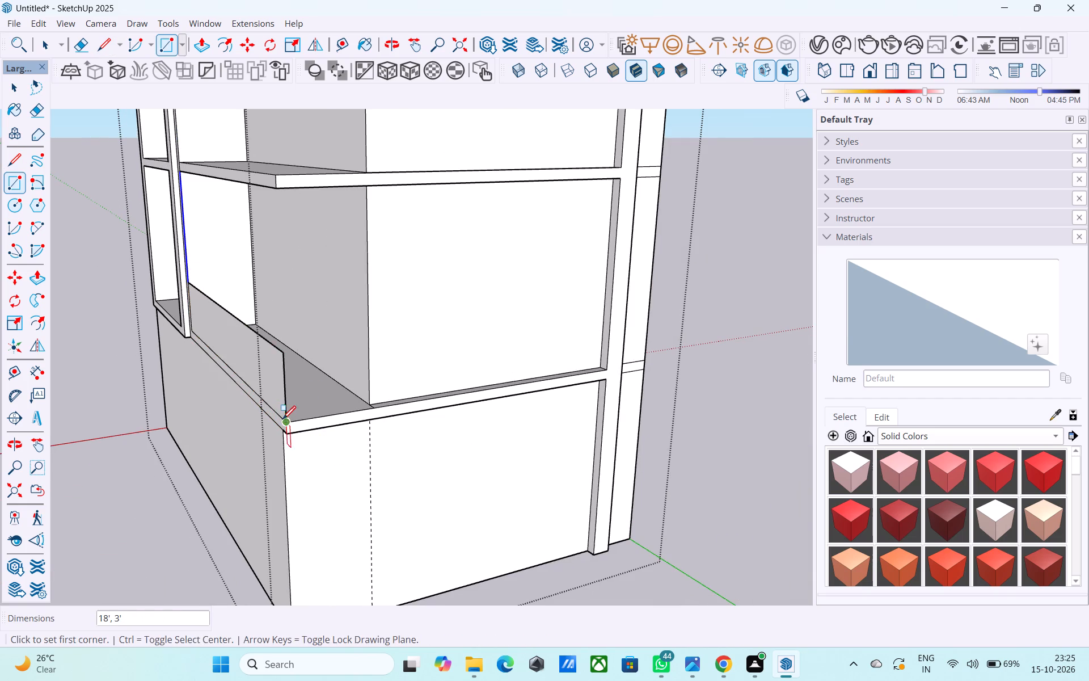
Draw a 4' by 3' parapet rectangle along the lowest corner balcony's open side edge, back to the recessed wall.
{"action": "middle_click_drag", "start_coordinate": [315, 393], "coordinate": [305, 394]}
{"action": "left_click", "coordinate": [263, 352]}
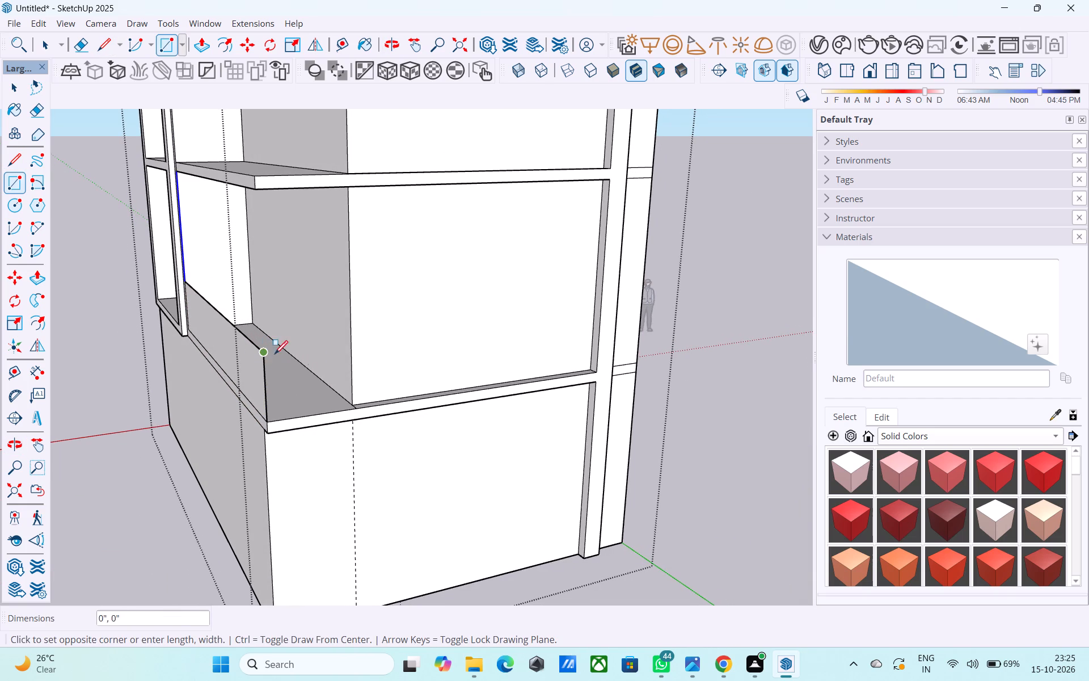
{"action": "left_click", "coordinate": [360, 409]}
Copy the front and side parapet faces from the lowest corner balcony up to each of the four balconies above.
{"action": "middle_click_drag", "start_coordinate": [375, 395], "coordinate": [664, 403]}
{"action": "middle_click_drag", "start_coordinate": [659, 403], "coordinate": [457, 423]}
{"action": "key", "text": "space"}
{"action": "left_click", "coordinate": [455, 404]}
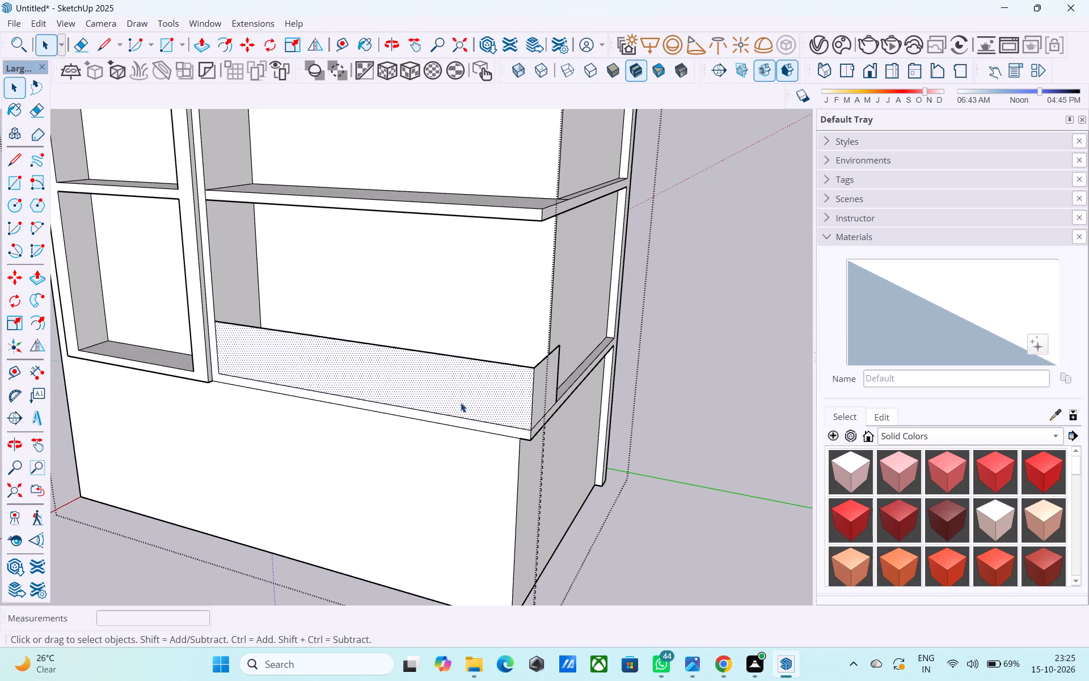
{"action": "middle_click_drag", "start_coordinate": [509, 392], "coordinate": [384, 418]}
{"action": "left_click", "coordinate": [384, 421], "text": "shift"}
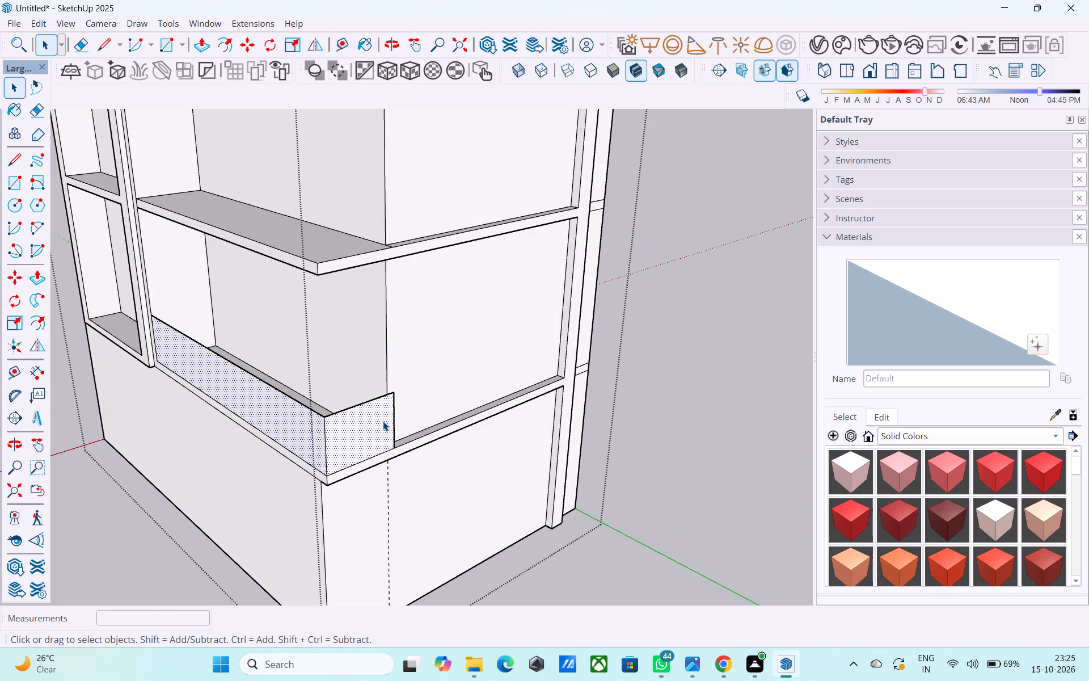
{"action": "key", "text": "m"}
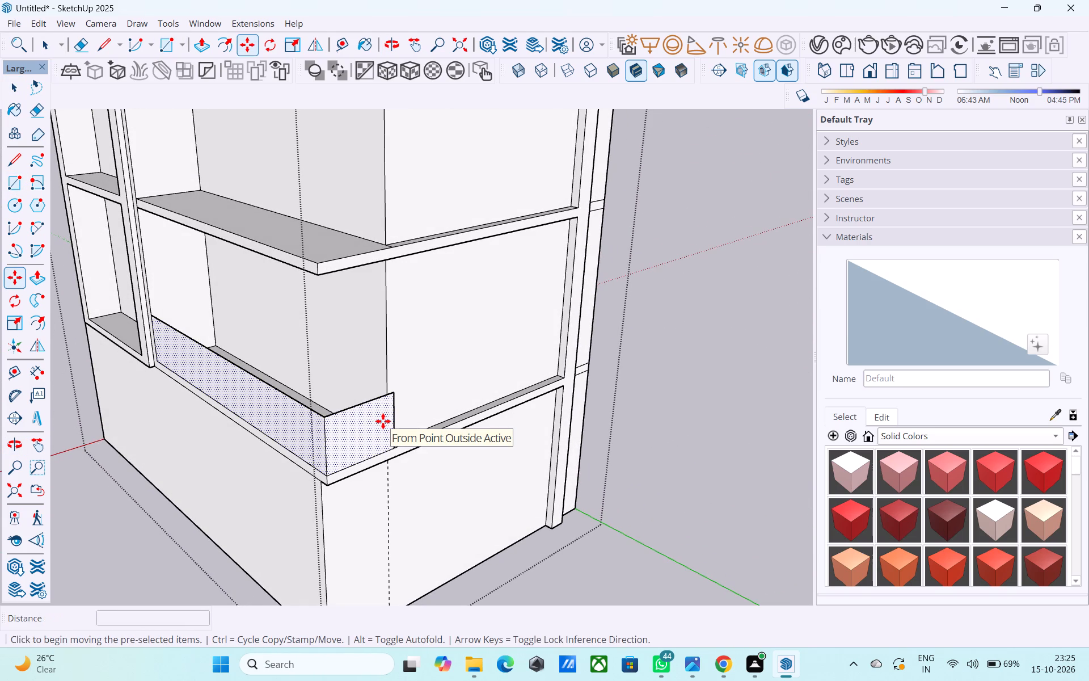
{"action": "left_click", "coordinate": [330, 475]}
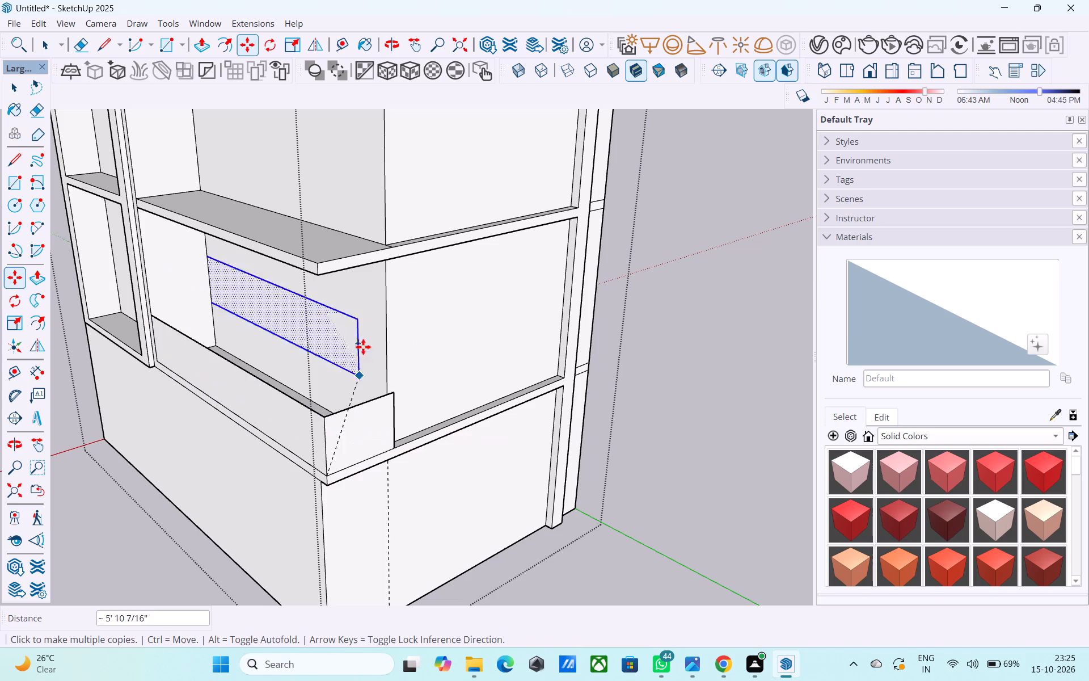
{"action": "left_click", "coordinate": [316, 264]}
{"action": "scroll", "coordinate": [316, 264], "scroll_direction": "down", "scroll_amount": 2}
{"action": "middle_click_drag", "start_coordinate": [314, 264], "coordinate": [324, 393]}
{"action": "scroll", "coordinate": [314, 264], "scroll_direction": "down", "scroll_amount": 1}
{"action": "left_click", "coordinate": [322, 196]}
{"action": "scroll", "coordinate": [324, 190], "scroll_direction": "down", "scroll_amount": 2}
{"action": "middle_click_drag", "start_coordinate": [324, 191], "coordinate": [331, 346]}
{"action": "left_click", "coordinate": [317, 171]}
{"action": "scroll", "coordinate": [321, 171], "scroll_direction": "down", "scroll_amount": 3}
{"action": "middle_click_drag", "start_coordinate": [322, 178], "coordinate": [326, 404]}
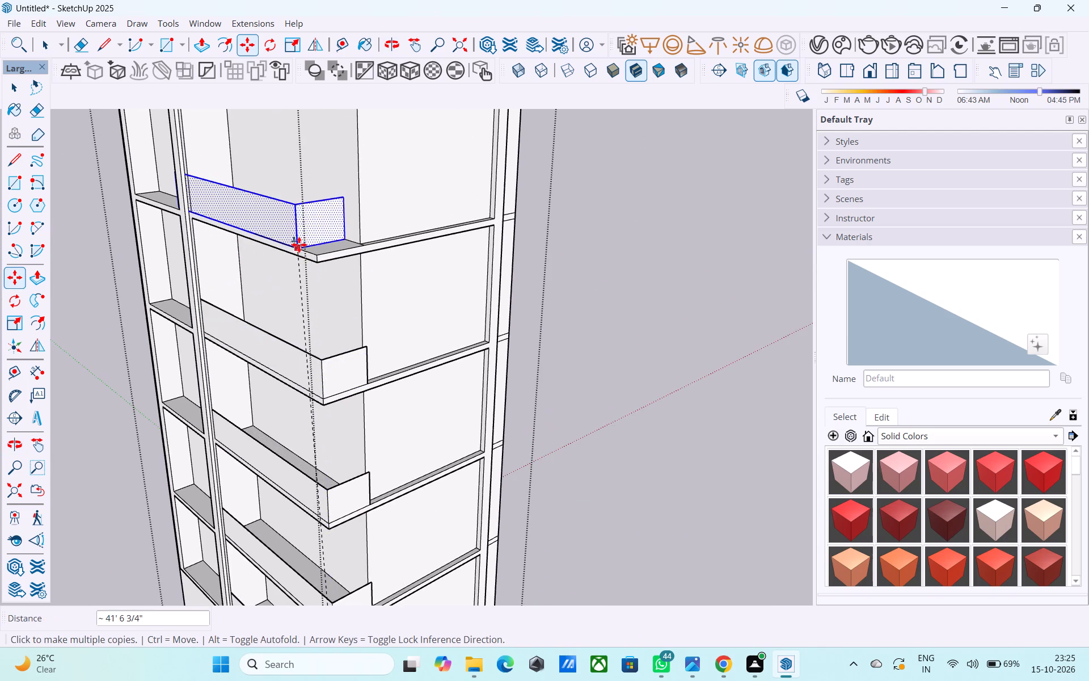
{"action": "left_click", "coordinate": [315, 255]}
{"action": "scroll", "coordinate": [318, 235], "scroll_direction": "down", "scroll_amount": 2}
{"action": "middle_click_drag", "start_coordinate": [316, 236], "coordinate": [332, 390]}
{"action": "middle_click_drag", "start_coordinate": [337, 329], "coordinate": [377, 259]}
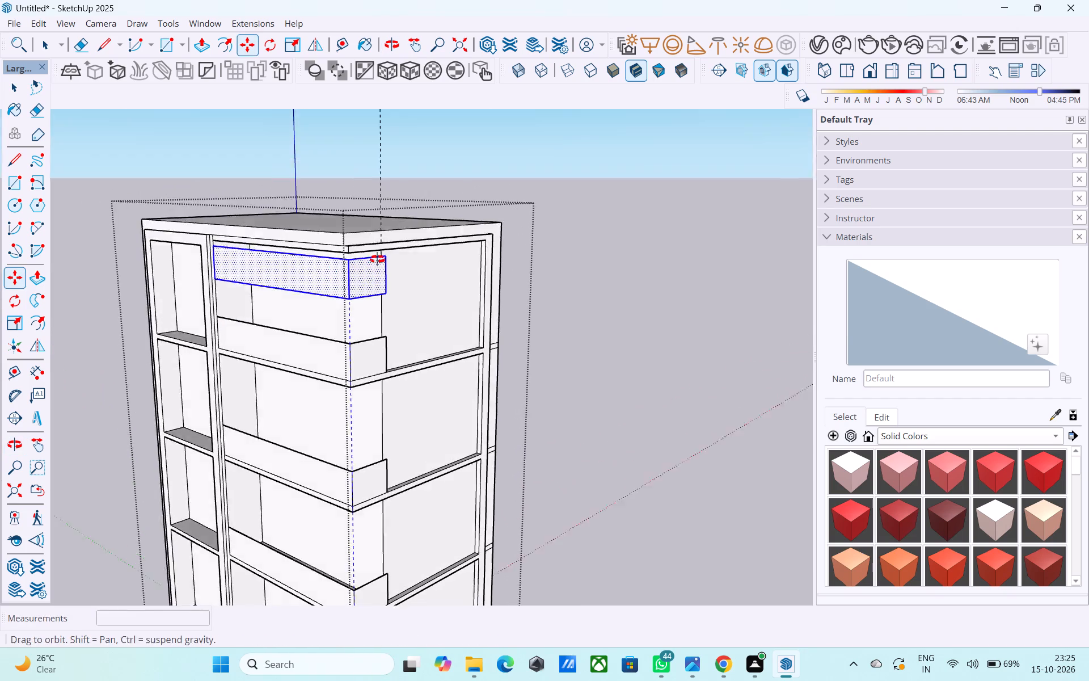
{"action": "middle_click_drag", "start_coordinate": [377, 259], "coordinate": [379, 243]}
{"action": "scroll", "coordinate": [381, 238], "scroll_direction": "down", "scroll_amount": 11}
{"action": "scroll", "coordinate": [404, 330], "scroll_direction": "down", "scroll_amount": 2}
{"action": "key", "text": "space"}
Check the copied parapets from the side, the front and above.
{"action": "middle_click_drag", "start_coordinate": [402, 337], "coordinate": [167, 432]}
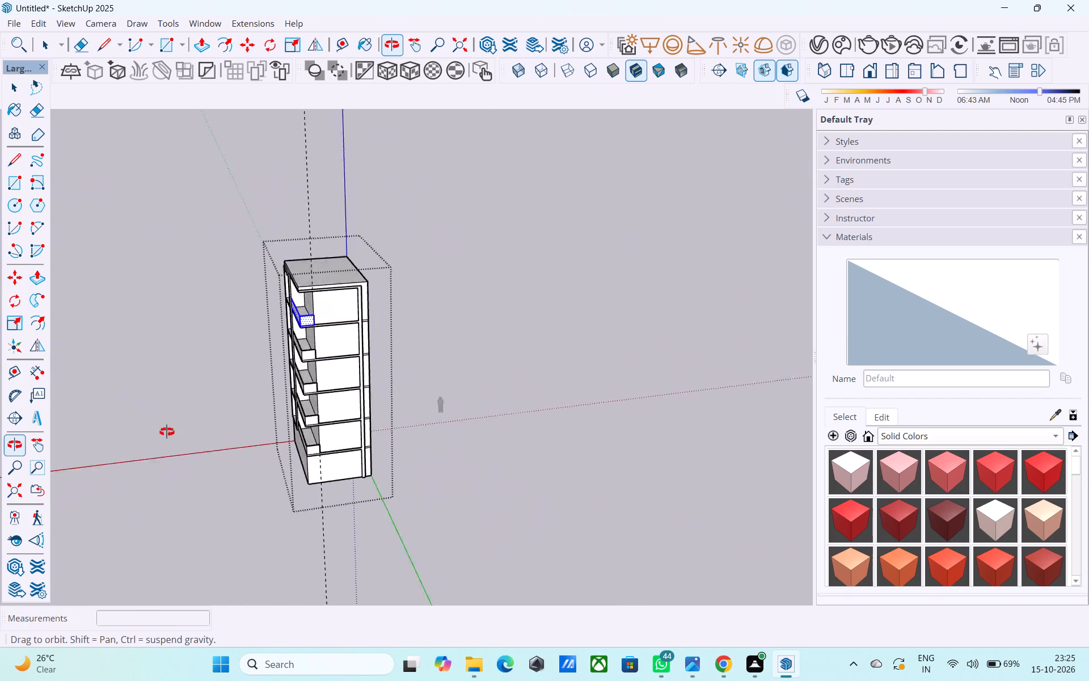
{"action": "middle_click_drag", "start_coordinate": [167, 432], "coordinate": [133, 441]}
{"action": "scroll", "coordinate": [356, 334], "scroll_direction": "up", "scroll_amount": 20}
{"action": "middle_click_drag", "start_coordinate": [172, 359], "coordinate": [261, 337]}
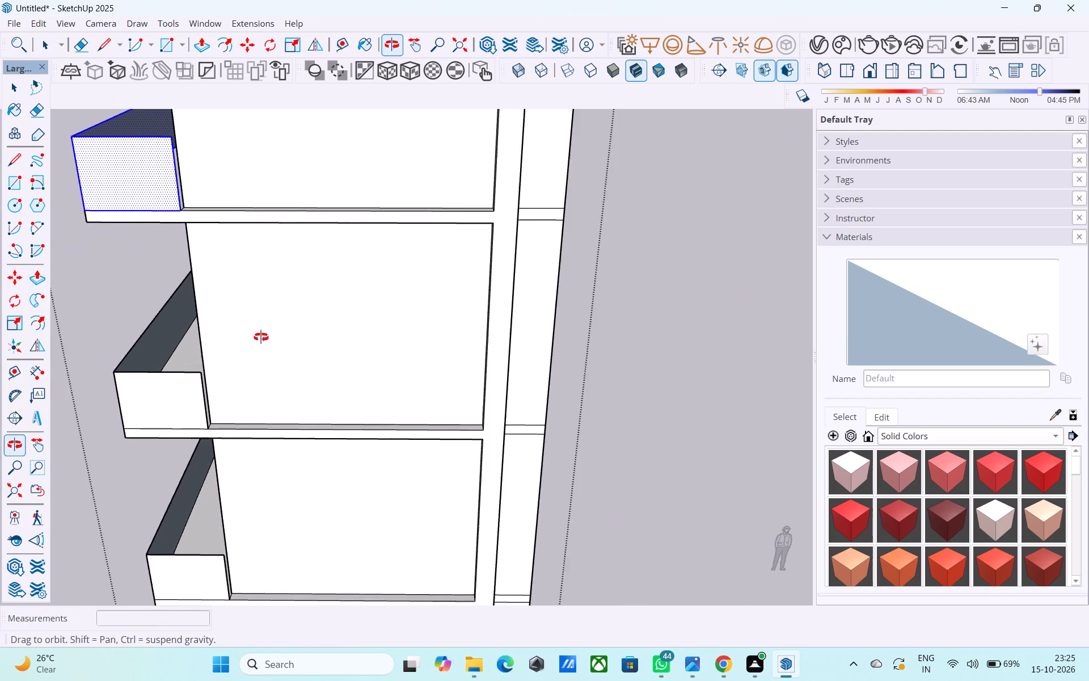
{"action": "middle_click_drag", "start_coordinate": [261, 337], "coordinate": [805, 343]}
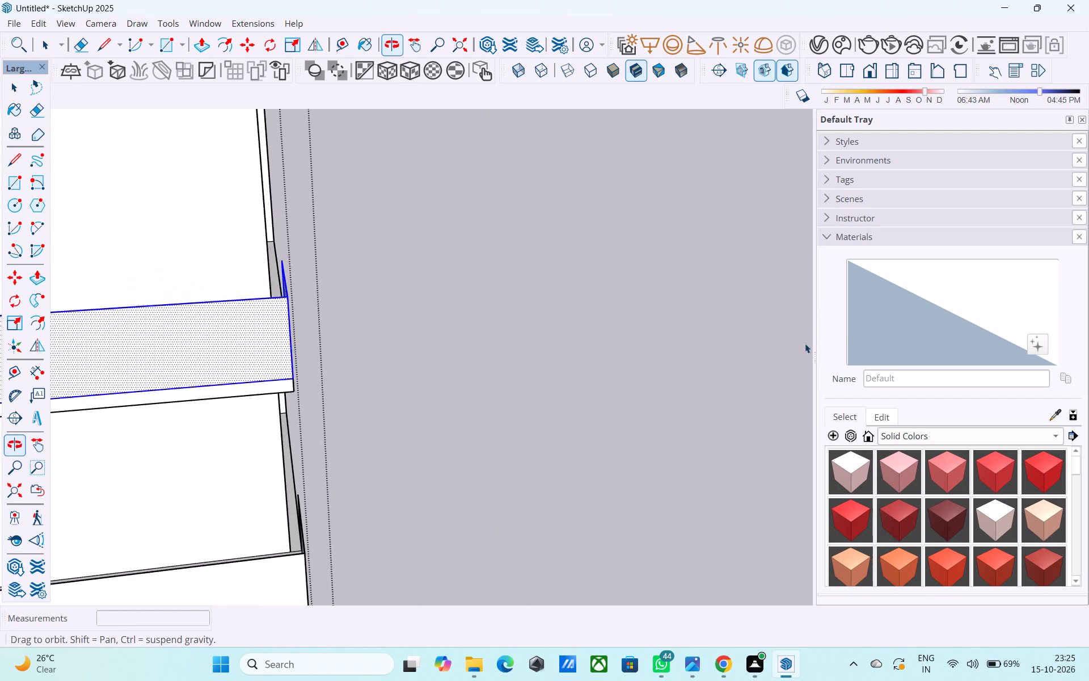
{"action": "middle_click_drag", "start_coordinate": [805, 343], "coordinate": [820, 334]}
{"action": "middle_click_drag", "start_coordinate": [491, 326], "coordinate": [523, 361]}
{"action": "scroll", "coordinate": [423, 326], "scroll_direction": "down", "scroll_amount": 3}
{"action": "middle_click_drag", "start_coordinate": [429, 313], "coordinate": [434, 296], "text": "shift"}
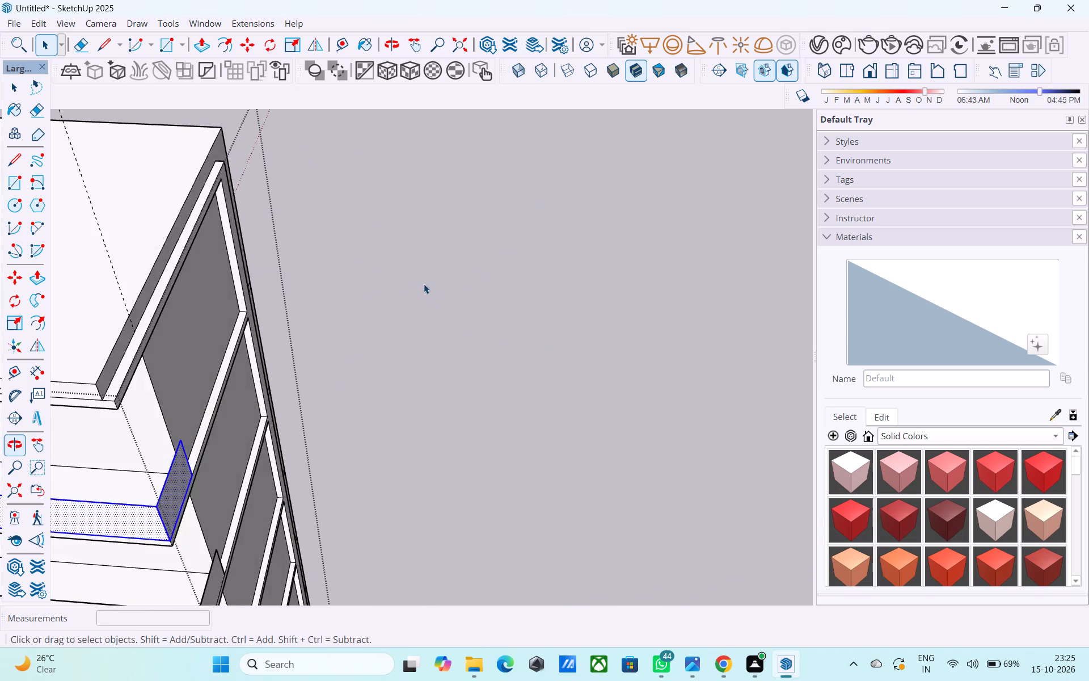
{"action": "scroll", "coordinate": [420, 280], "scroll_direction": "down", "scroll_amount": 5}
{"action": "middle_click_drag", "start_coordinate": [361, 328], "coordinate": [476, 263]}
{"action": "scroll", "coordinate": [439, 305], "scroll_direction": "up", "scroll_amount": 8}
{"action": "middle_click_drag", "start_coordinate": [390, 321], "coordinate": [410, 252], "text": "shift"}
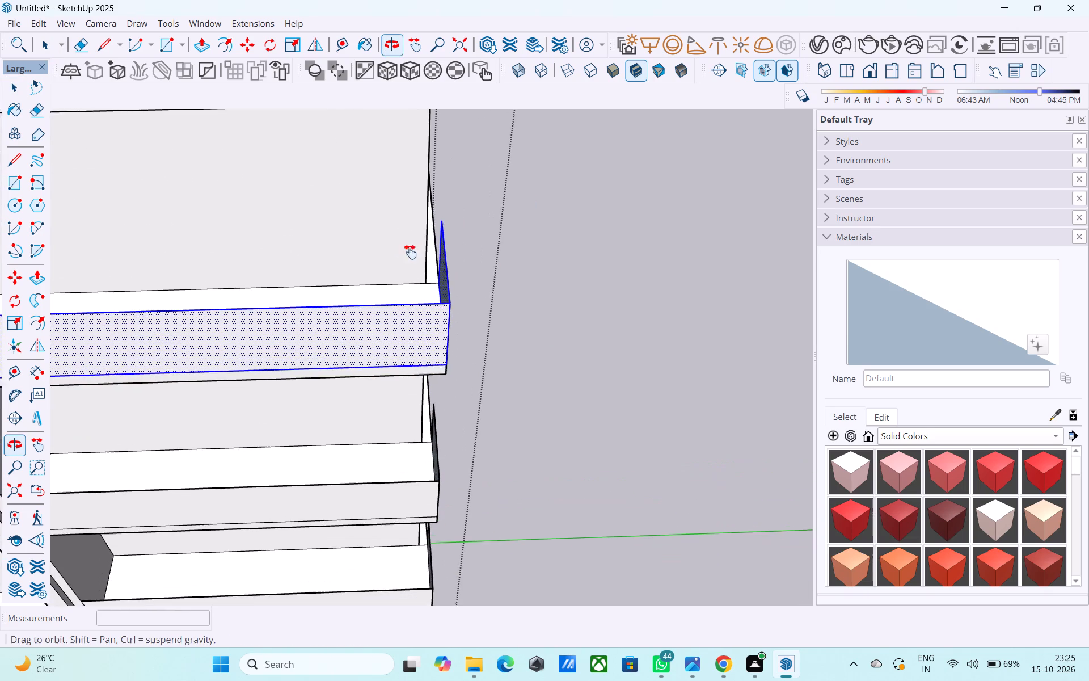
{"action": "middle_click_drag", "start_coordinate": [410, 252], "coordinate": [412, 246], "text": "shift"}
Copy the side parapet faces of all five corner balconies 6" inward to set the parapet thickness.
{"action": "left_click", "coordinate": [517, 258]}
{"action": "middle_click_drag", "start_coordinate": [429, 267], "coordinate": [492, 299]}
{"action": "left_click", "coordinate": [442, 280]}
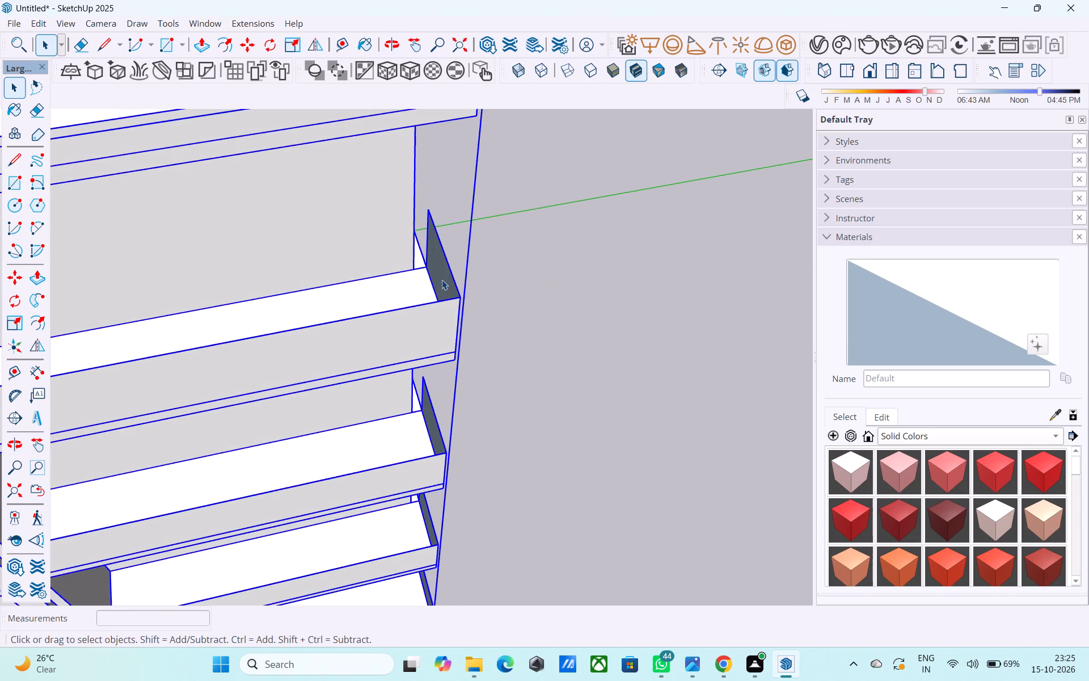
{"action": "triple_click", "coordinate": [442, 280]}
{"action": "middle_click_drag", "start_coordinate": [437, 278], "coordinate": [493, 154]}
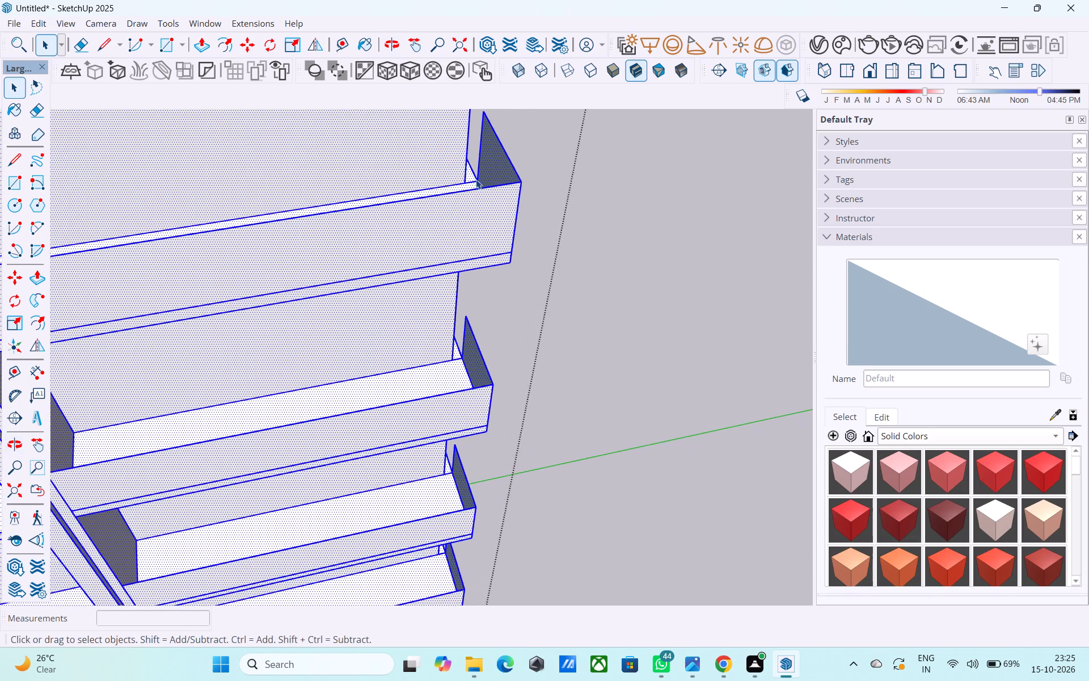
{"action": "left_click", "coordinate": [495, 166]}
{"action": "middle_click_drag", "start_coordinate": [499, 243], "coordinate": [486, 107], "text": "shift"}
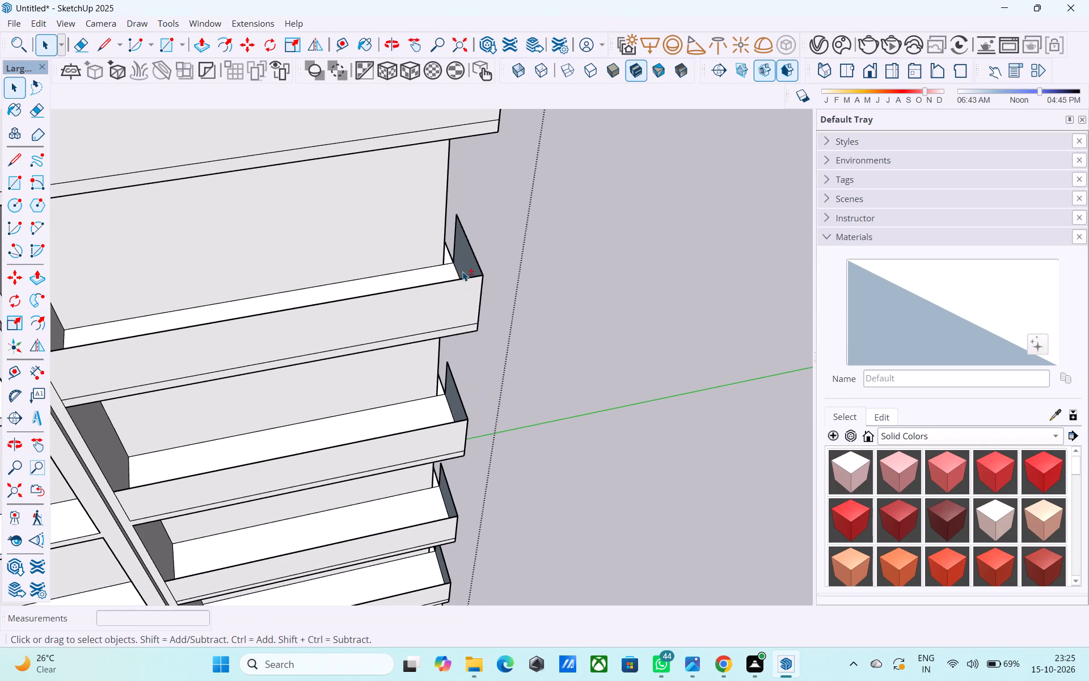
{"action": "left_click", "coordinate": [463, 267], "text": "shift"}
{"action": "middle_click_drag", "start_coordinate": [499, 302], "coordinate": [490, 146], "text": "shift"}
{"action": "left_click", "coordinate": [445, 278], "text": "shift"}
{"action": "middle_click_drag", "start_coordinate": [504, 306], "coordinate": [517, 178], "text": "shift"}
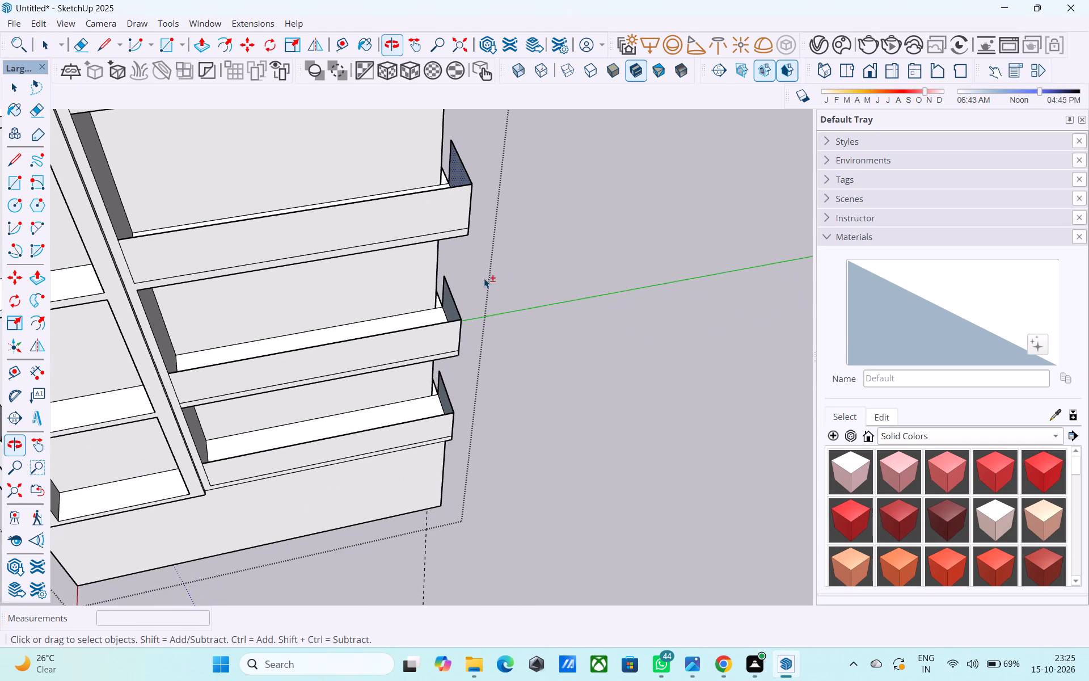
{"action": "left_click", "coordinate": [453, 306], "text": "shift"}
{"action": "middle_click_drag", "start_coordinate": [458, 317], "coordinate": [525, 220], "text": "shift"}
{"action": "scroll", "coordinate": [517, 293], "scroll_direction": "up", "scroll_amount": 4, "text": "shift"}
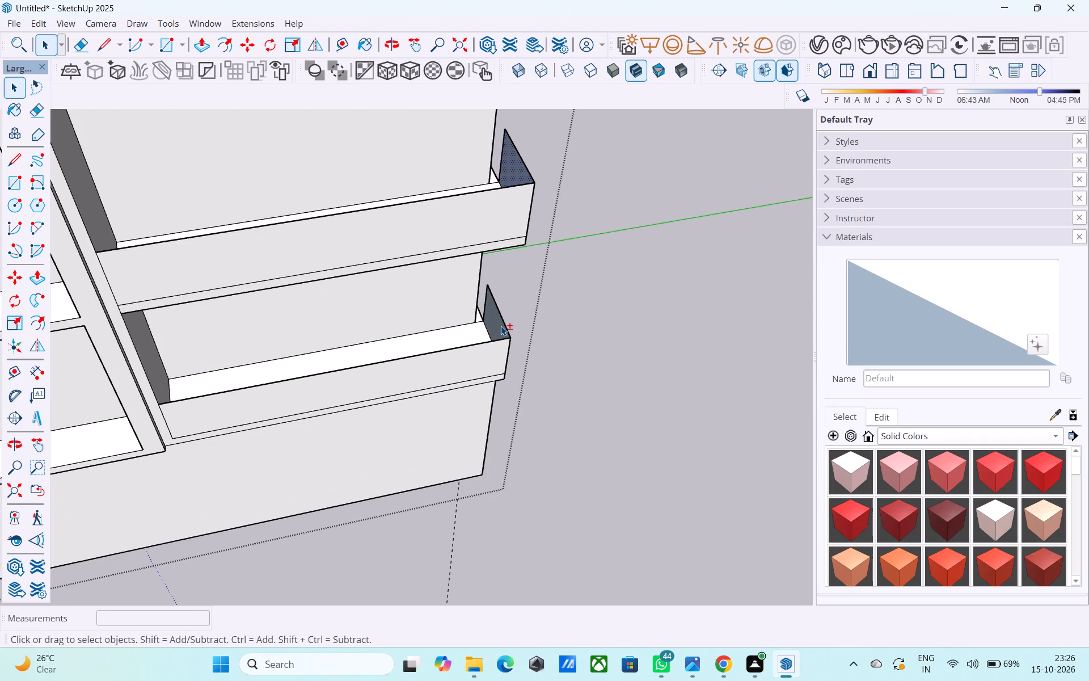
{"action": "left_click", "coordinate": [500, 326], "text": "shift"}
{"action": "scroll", "coordinate": [529, 249], "scroll_direction": "down", "scroll_amount": 9, "text": "shift"}
{"action": "scroll", "coordinate": [509, 292], "scroll_direction": "up", "scroll_amount": 1, "text": "shift"}
{"action": "scroll", "coordinate": [509, 292], "scroll_direction": "down", "scroll_amount": 1, "text": "shift"}
{"action": "middle_click_drag", "start_coordinate": [506, 225], "coordinate": [484, 352], "text": "shift"}
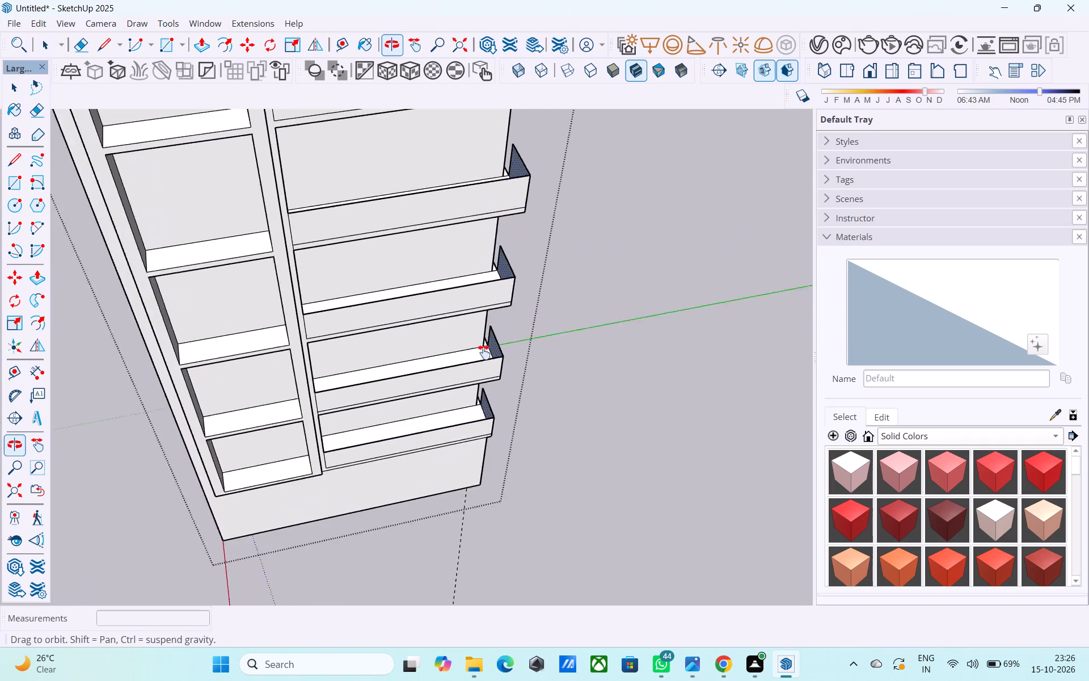
{"action": "middle_click_drag", "start_coordinate": [484, 352], "coordinate": [483, 373], "text": "shift"}
{"action": "middle_click_drag", "start_coordinate": [508, 273], "coordinate": [484, 369], "text": "shift"}
{"action": "key", "text": "m"}
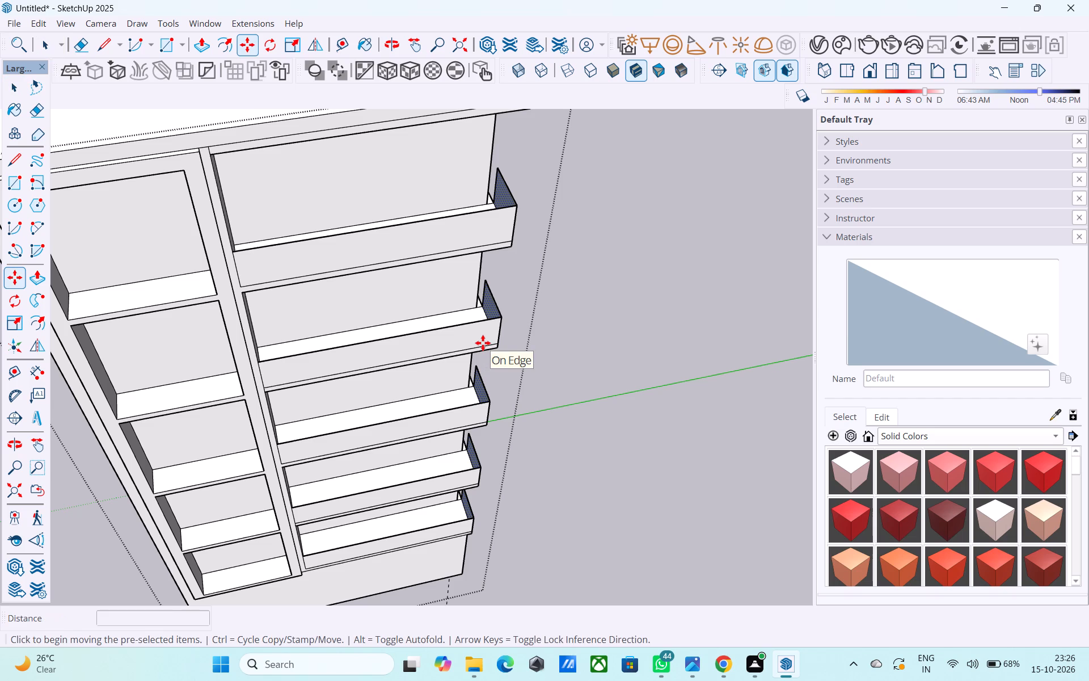
{"action": "scroll", "coordinate": [487, 315], "scroll_direction": "up", "scroll_amount": 6}
{"action": "left_click", "coordinate": [486, 253]}
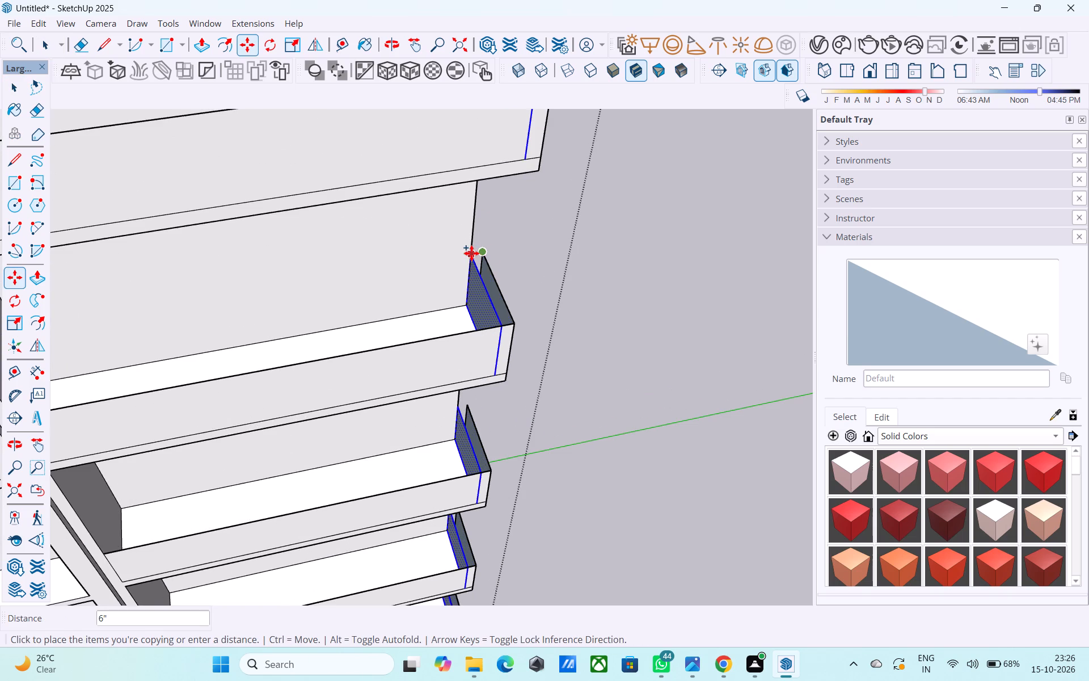
{"action": "type", "text": "6\""}
{"action": "key", "text": "Return"}
Draw a 6" line between the side parapet's two upper rear corners on the second balcony from the top, closing its top face.
{"action": "key", "text": "l"}
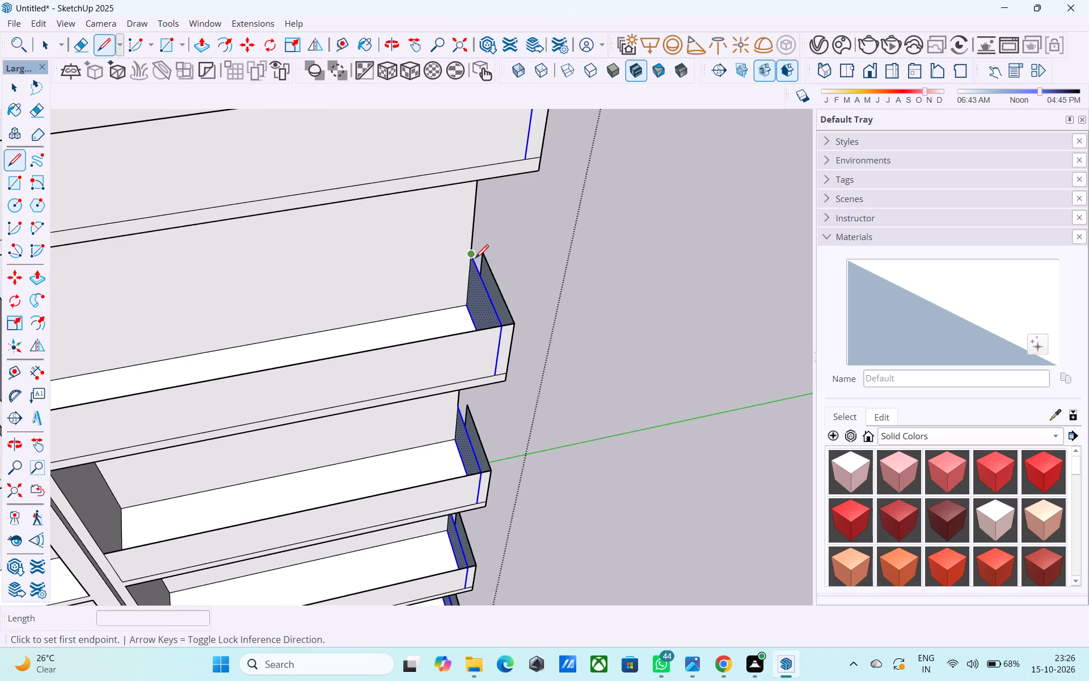
{"action": "scroll", "coordinate": [475, 259], "scroll_direction": "up", "scroll_amount": 3}
{"action": "left_click", "coordinate": [474, 254]}
{"action": "left_click", "coordinate": [486, 251]}
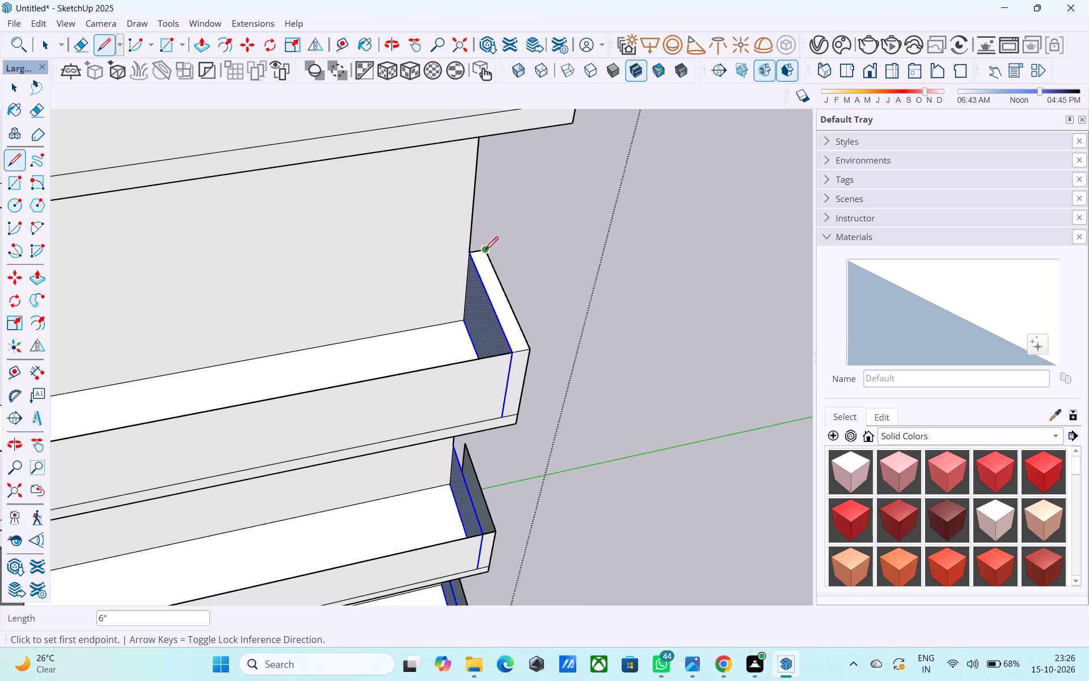
Draw a 6" line between the topmost balcony's two upper rear side-parapet corners, closing its top face.
{"action": "scroll", "coordinate": [482, 249], "scroll_direction": "down", "scroll_amount": 4}
{"action": "key", "text": "space"}
{"action": "scroll", "coordinate": [475, 278], "scroll_direction": "down", "scroll_amount": 4}
{"action": "middle_click_drag", "start_coordinate": [475, 278], "coordinate": [548, 310]}
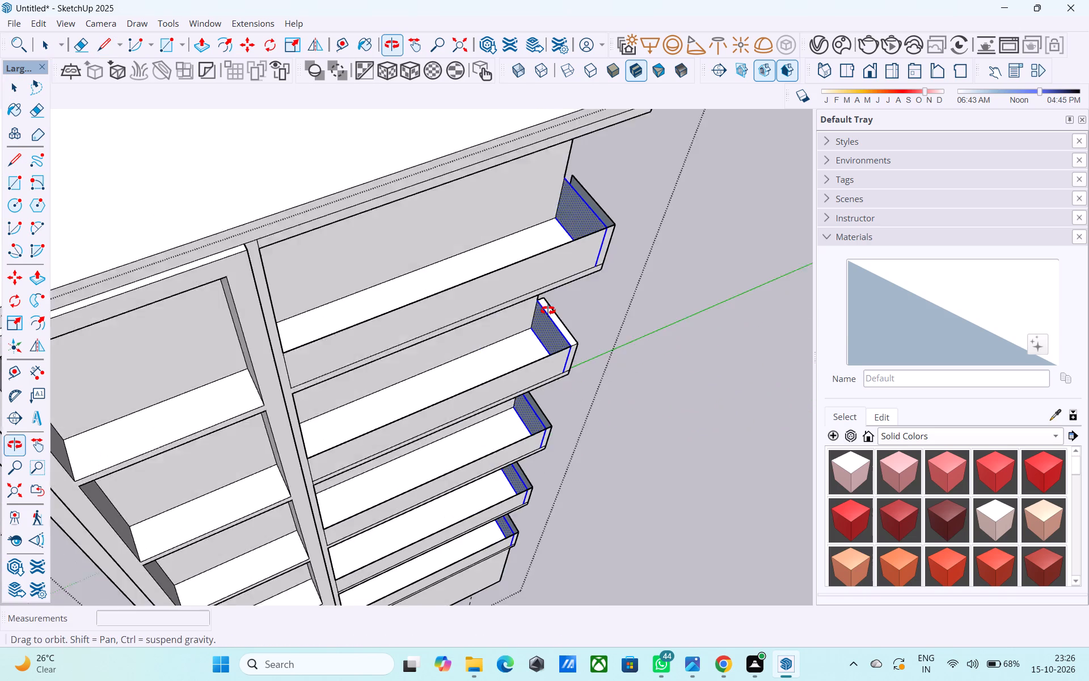
{"action": "middle_click_drag", "start_coordinate": [548, 310], "coordinate": [471, 330]}
{"action": "middle_click_drag", "start_coordinate": [491, 299], "coordinate": [448, 294]}
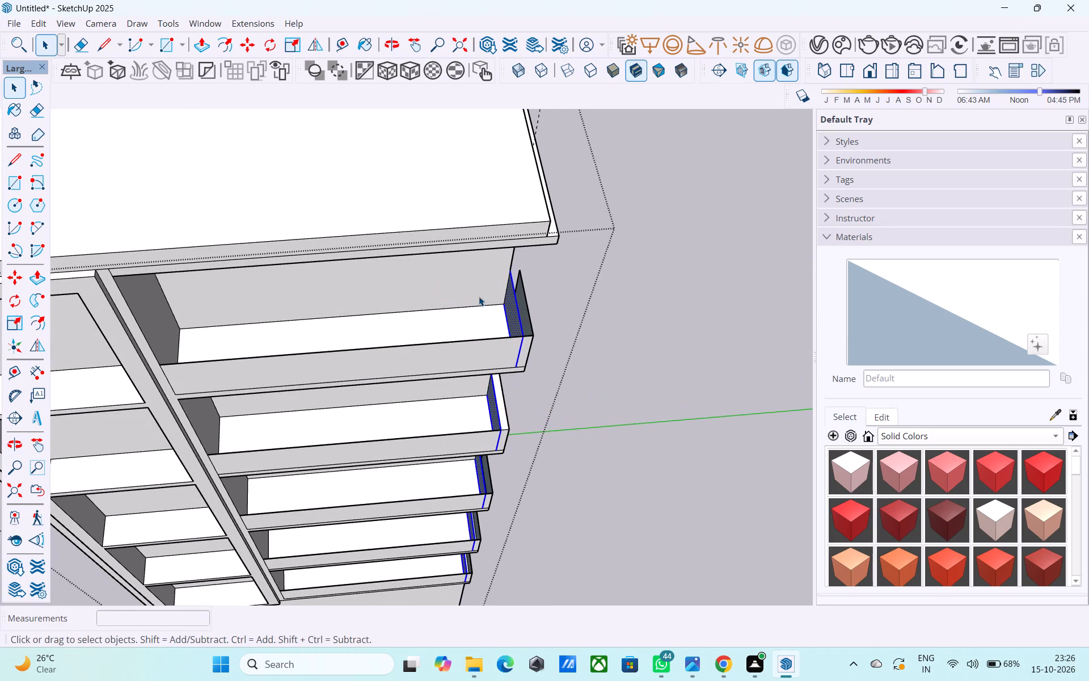
{"action": "key", "text": "l"}
{"action": "scroll", "coordinate": [514, 286], "scroll_direction": "up", "scroll_amount": 3}
{"action": "left_click", "coordinate": [511, 271]}
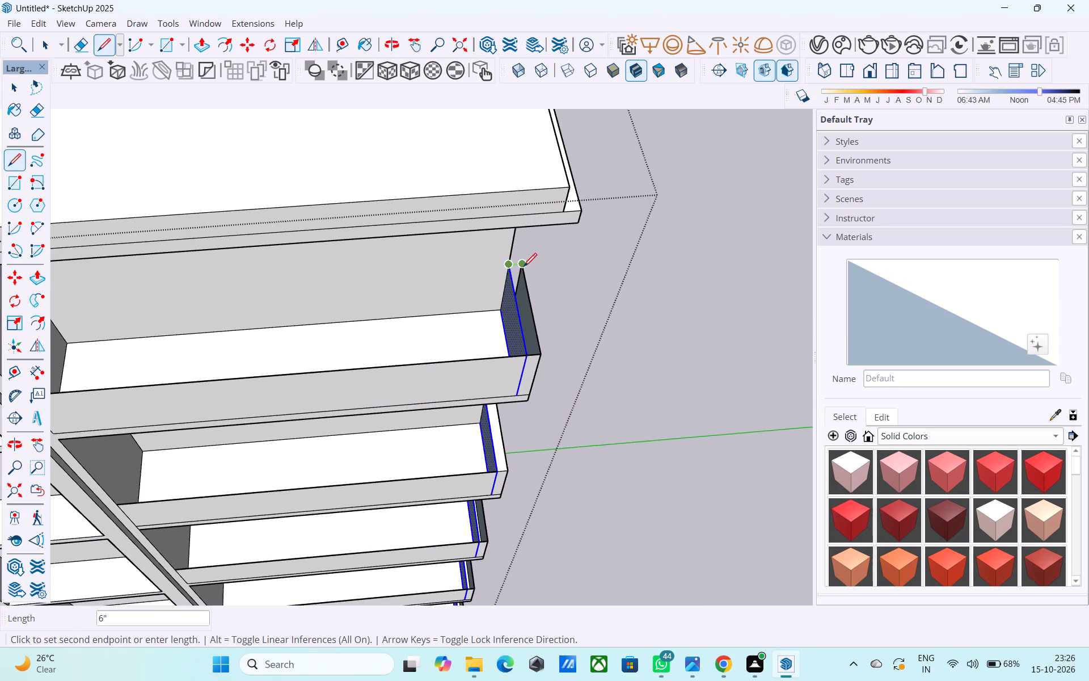
{"action": "left_click", "coordinate": [524, 268]}
Draw a short line between the side parapet's two upper rear corners on the third balcony from the top, closing its top face.
{"action": "scroll", "coordinate": [455, 259], "scroll_direction": "down", "scroll_amount": 9}
{"action": "scroll", "coordinate": [425, 407], "scroll_direction": "up", "scroll_amount": 10}
{"action": "middle_click_drag", "start_coordinate": [450, 388], "coordinate": [425, 368], "text": "shift"}
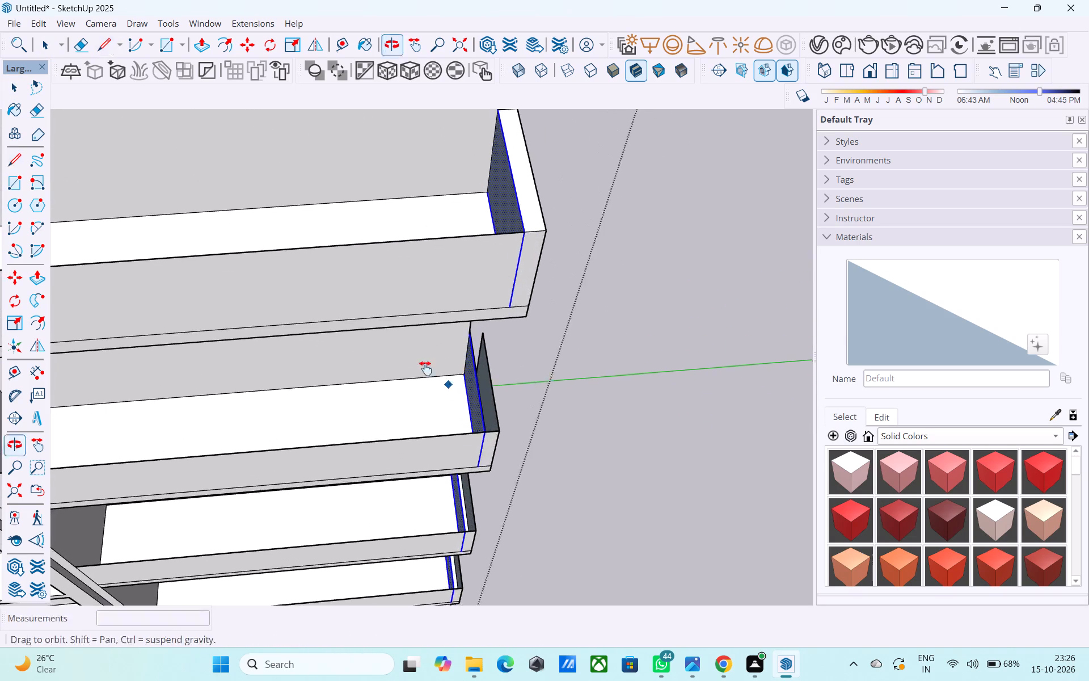
{"action": "middle_click_drag", "start_coordinate": [425, 368], "coordinate": [407, 337], "text": "shift"}
{"action": "scroll", "coordinate": [461, 295], "scroll_direction": "up", "scroll_amount": 5}
{"action": "left_click", "coordinate": [379, 268]}
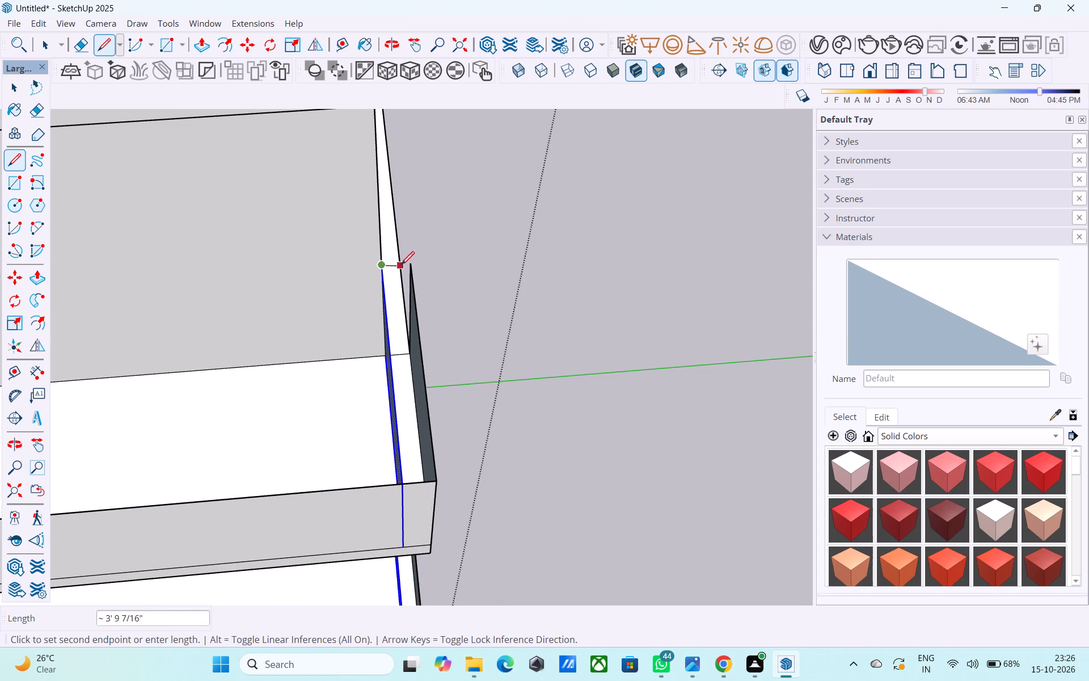
{"action": "left_click", "coordinate": [408, 264]}
{"action": "scroll", "coordinate": [411, 262], "scroll_direction": "down", "scroll_amount": 9}
{"action": "middle_click_drag", "start_coordinate": [421, 417], "coordinate": [415, 376]}
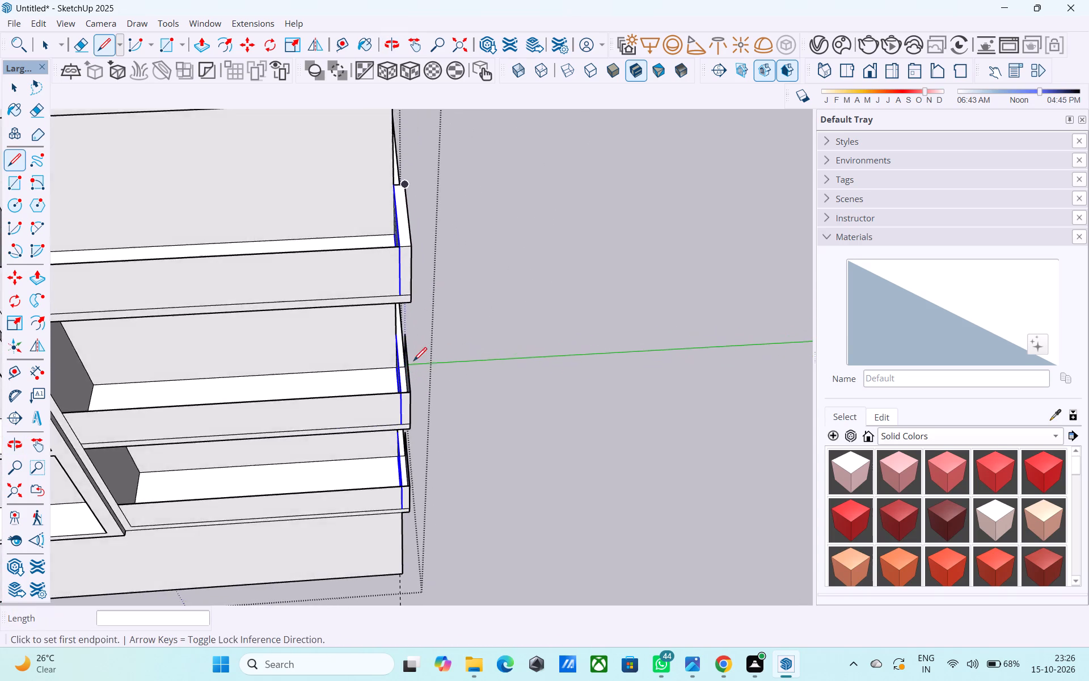
Draw a 6" line between the side parapet's two upper rear corners on the fourth balcony from the top, closing its top face.
{"action": "scroll", "coordinate": [413, 361], "scroll_direction": "up", "scroll_amount": 6}
{"action": "left_click", "coordinate": [383, 314]}
{"action": "left_click", "coordinate": [404, 309]}
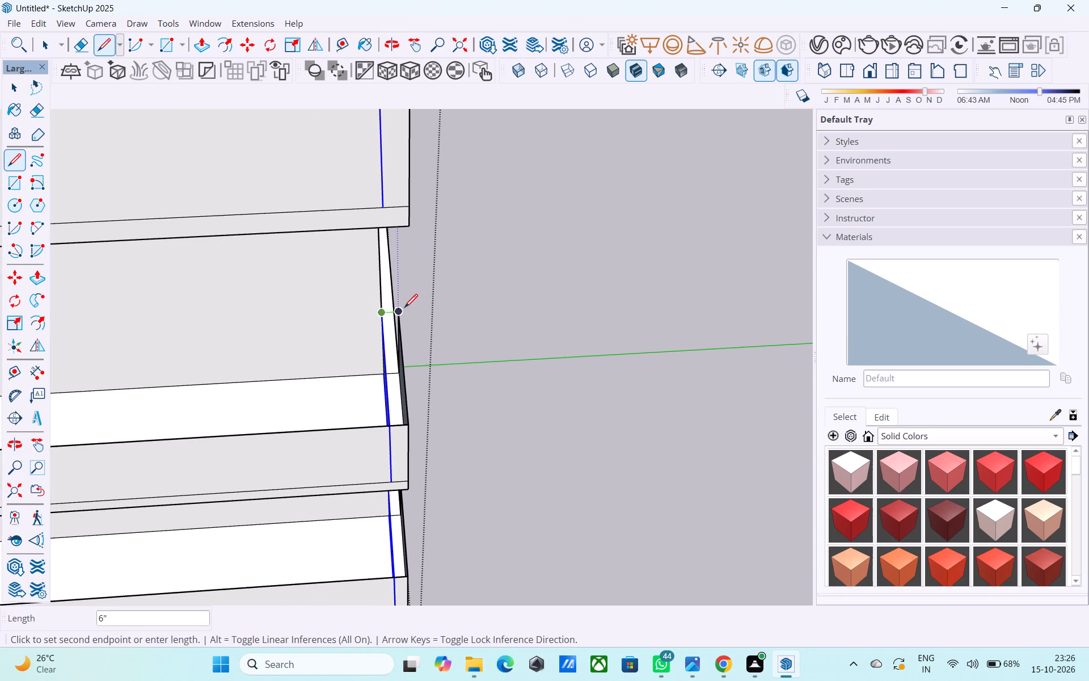
Draw a short line between the side parapet's two upper rear corners on the lowest balcony, closing its top face.
{"action": "scroll", "coordinate": [404, 308], "scroll_direction": "down", "scroll_amount": 9}
{"action": "scroll", "coordinate": [402, 407], "scroll_direction": "up", "scroll_amount": 15}
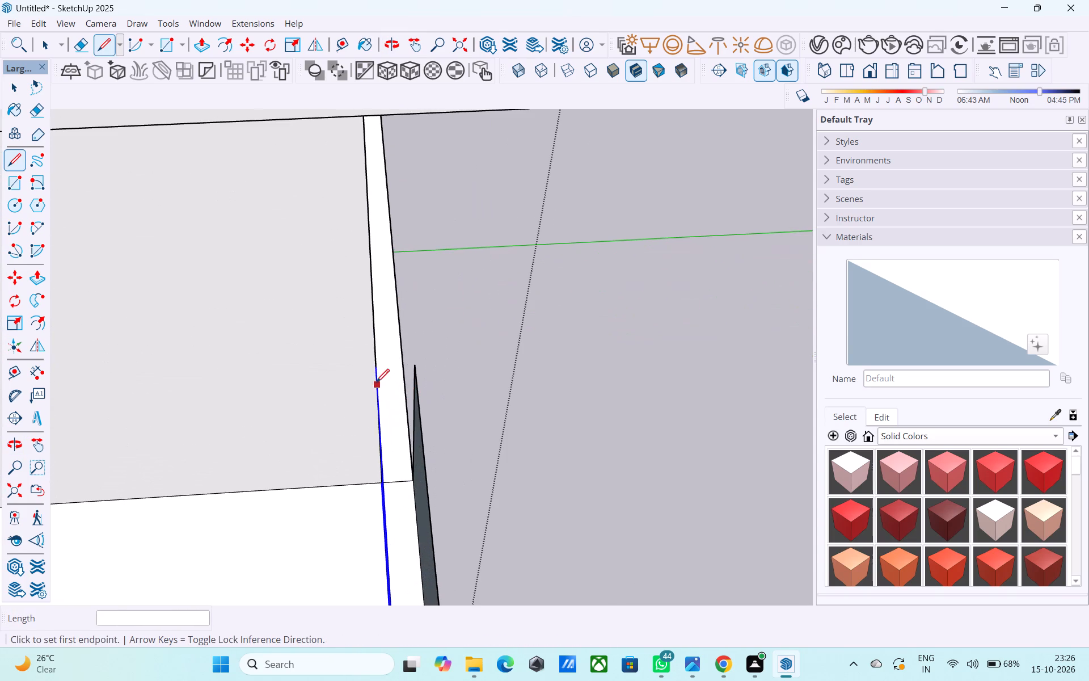
{"action": "left_click", "coordinate": [375, 368]}
{"action": "left_click", "coordinate": [416, 363]}
{"action": "scroll", "coordinate": [416, 362], "scroll_direction": "down", "scroll_amount": 13}
Copy the long front parapet's inner faces on all five corner balconies 6" inward to set the parapet thickness.
{"action": "key", "text": "space"}
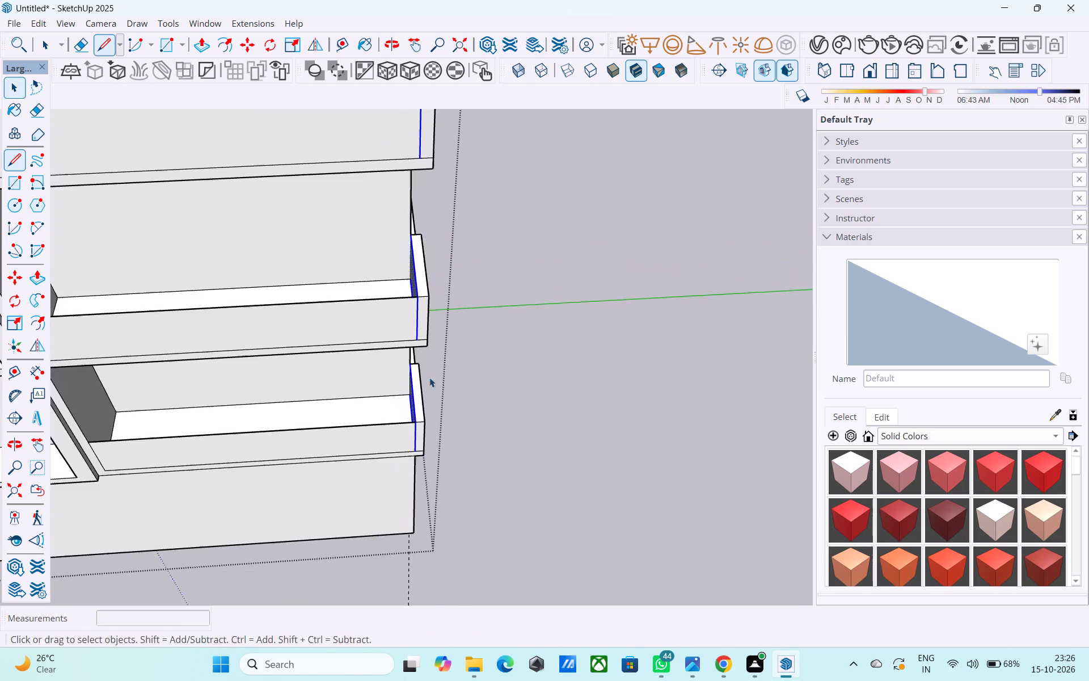
{"action": "middle_click_drag", "start_coordinate": [429, 377], "coordinate": [0, 434]}
{"action": "middle_click_drag", "start_coordinate": [281, 343], "coordinate": [276, 396], "text": "shift"}
{"action": "scroll", "coordinate": [354, 395], "scroll_direction": "down", "scroll_amount": 1, "text": "shift"}
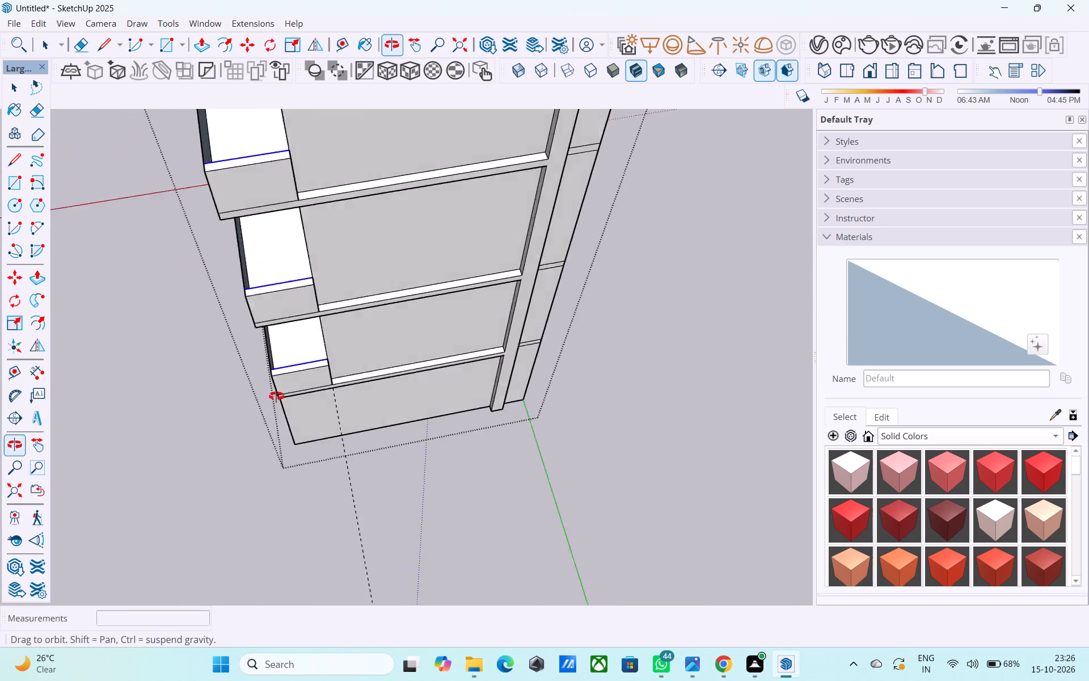
{"action": "middle_click_drag", "start_coordinate": [276, 396], "coordinate": [107, 495], "text": "shift"}
{"action": "middle_click_drag", "start_coordinate": [151, 419], "coordinate": [154, 558], "text": "shift"}
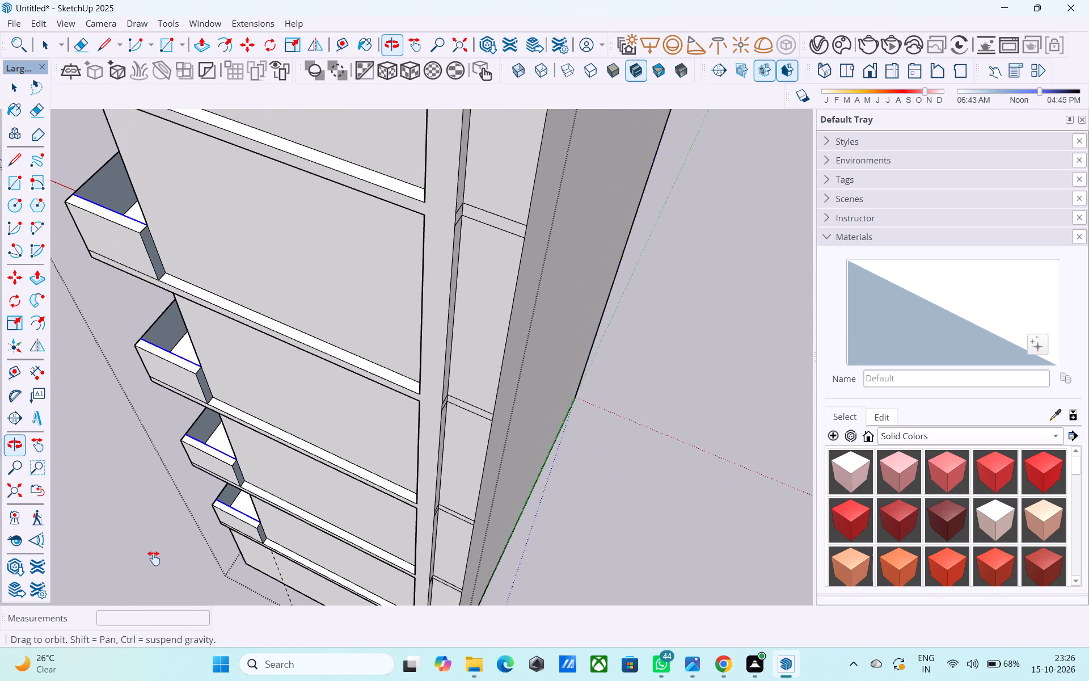
{"action": "middle_click_drag", "start_coordinate": [154, 558], "coordinate": [448, 482], "text": "shift"}
{"action": "scroll", "coordinate": [499, 447], "scroll_direction": "down", "scroll_amount": 7, "text": "shift"}
{"action": "middle_click_drag", "start_coordinate": [355, 397], "coordinate": [497, 323], "text": "shift"}
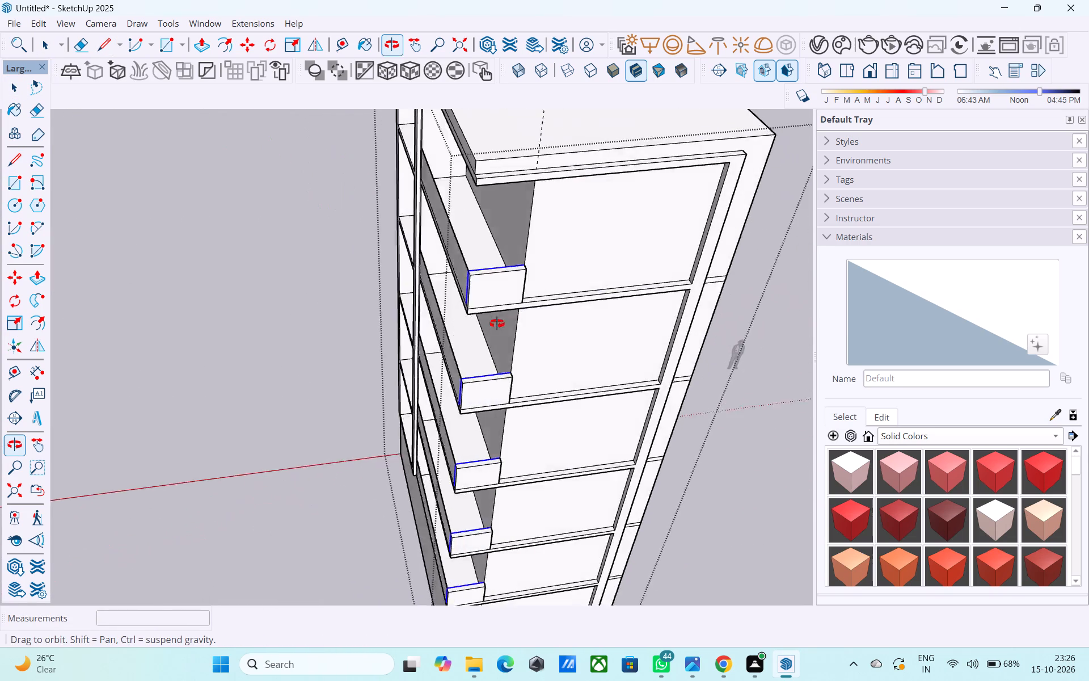
{"action": "middle_click_drag", "start_coordinate": [497, 323], "coordinate": [441, 342], "text": "shift"}
{"action": "middle_click_drag", "start_coordinate": [366, 333], "coordinate": [377, 273], "text": "shift"}
{"action": "scroll", "coordinate": [344, 253], "scroll_direction": "up", "scroll_amount": 4}
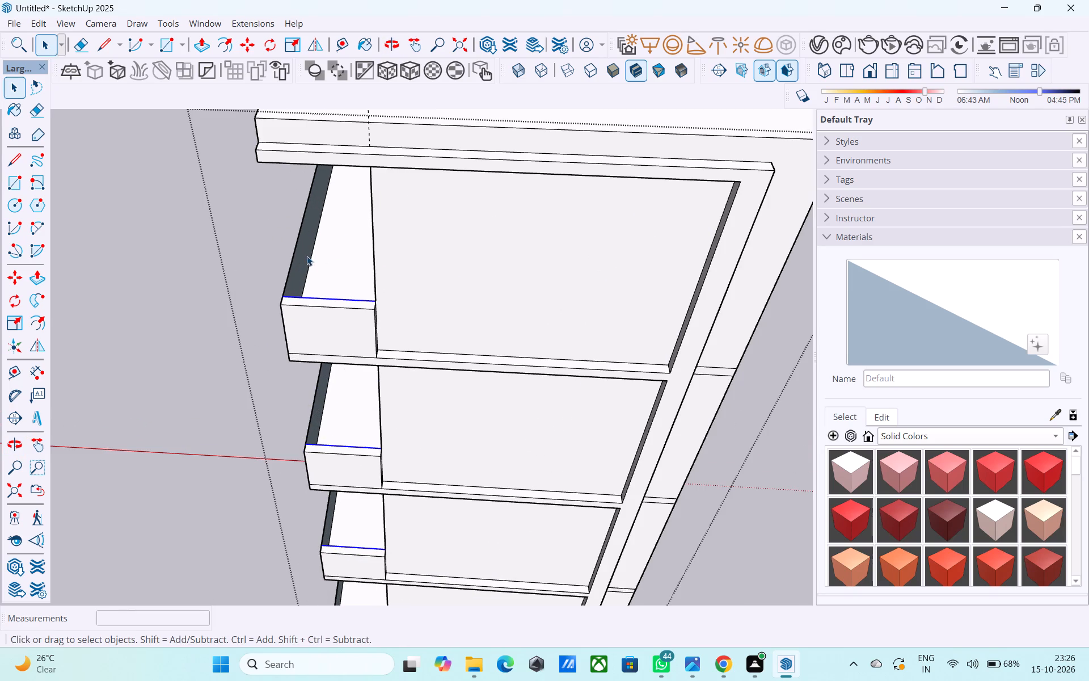
{"action": "left_click", "coordinate": [307, 256]}
{"action": "scroll", "coordinate": [328, 284], "scroll_direction": "down", "scroll_amount": 2}
{"action": "middle_click_drag", "start_coordinate": [325, 288], "coordinate": [392, 212]}
{"action": "scroll", "coordinate": [382, 251], "scroll_direction": "up", "scroll_amount": 5, "text": "shift"}
{"action": "middle_click_drag", "start_coordinate": [379, 305], "coordinate": [361, 257], "text": "shift"}
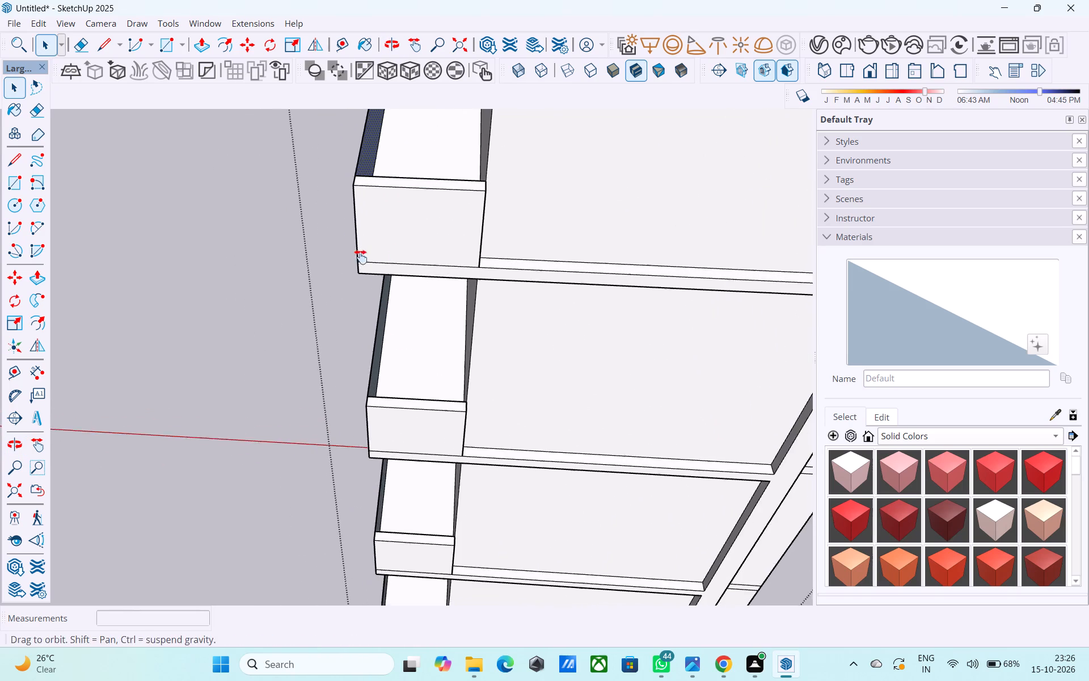
{"action": "middle_click_drag", "start_coordinate": [361, 257], "coordinate": [334, 209], "text": "shift"}
{"action": "scroll", "coordinate": [341, 245], "scroll_direction": "up", "scroll_amount": 4, "text": "shift"}
{"action": "left_click", "coordinate": [343, 245], "text": "shift"}
{"action": "middle_click_drag", "start_coordinate": [396, 205], "coordinate": [382, 150], "text": "shift"}
{"action": "middle_click_drag", "start_coordinate": [370, 351], "coordinate": [374, 204], "text": "shift"}
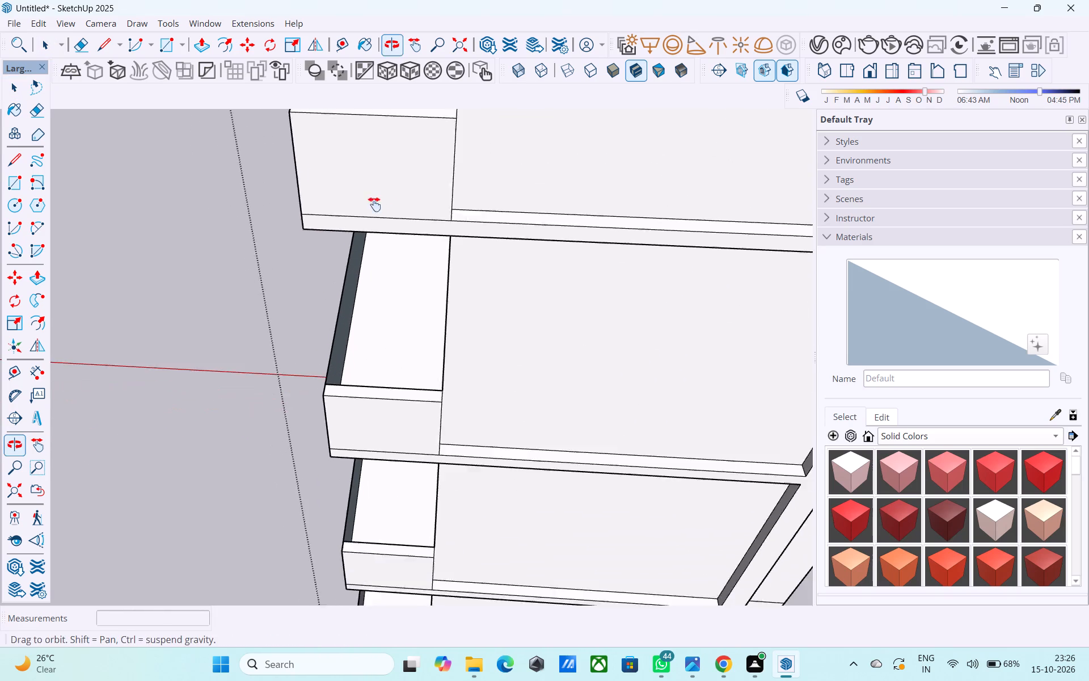
{"action": "middle_click_drag", "start_coordinate": [374, 204], "coordinate": [373, 201], "text": "shift"}
{"action": "scroll", "coordinate": [373, 201], "scroll_direction": "up", "scroll_amount": 5, "text": "shift"}
{"action": "left_click", "coordinate": [348, 265], "text": "shift"}
{"action": "scroll", "coordinate": [370, 306], "scroll_direction": "down", "scroll_amount": 4, "text": "shift"}
{"action": "middle_click_drag", "start_coordinate": [372, 326], "coordinate": [360, 160], "text": "shift"}
{"action": "middle_click_drag", "start_coordinate": [356, 325], "coordinate": [346, 180], "text": "shift"}
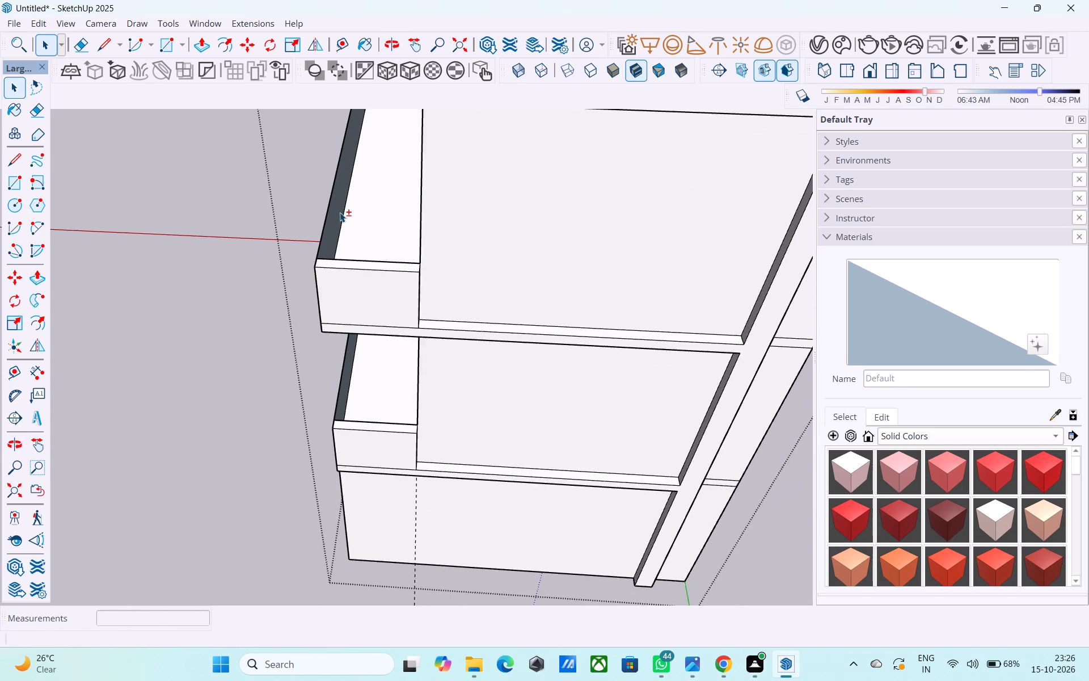
{"action": "scroll", "coordinate": [339, 214], "scroll_direction": "up", "scroll_amount": 4, "text": "shift"}
{"action": "left_click", "coordinate": [339, 214], "text": "shift"}
{"action": "scroll", "coordinate": [364, 245], "scroll_direction": "down", "scroll_amount": 3, "text": "shift"}
{"action": "middle_click_drag", "start_coordinate": [362, 245], "coordinate": [354, 84], "text": "shift"}
{"action": "scroll", "coordinate": [354, 83], "scroll_direction": "up", "scroll_amount": 6, "text": "shift"}
{"action": "middle_click_drag", "start_coordinate": [394, 228], "coordinate": [389, 171], "text": "shift"}
{"action": "left_click", "coordinate": [340, 202], "text": "shift"}
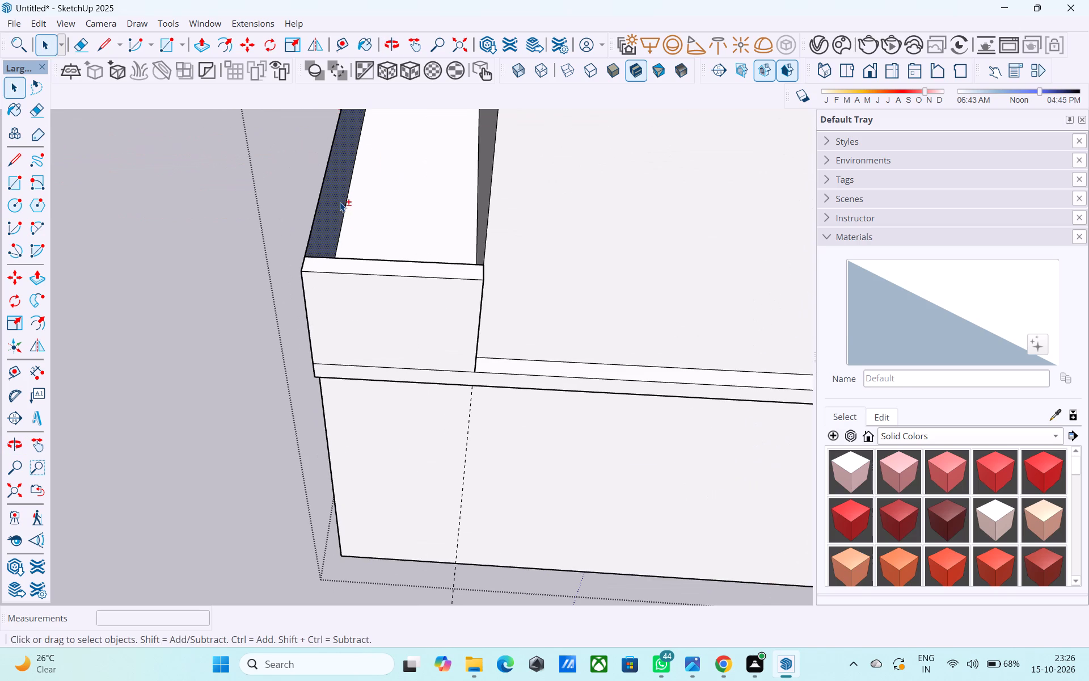
{"action": "scroll", "coordinate": [341, 202], "scroll_direction": "down", "scroll_amount": 4}
{"action": "key", "text": "m"}
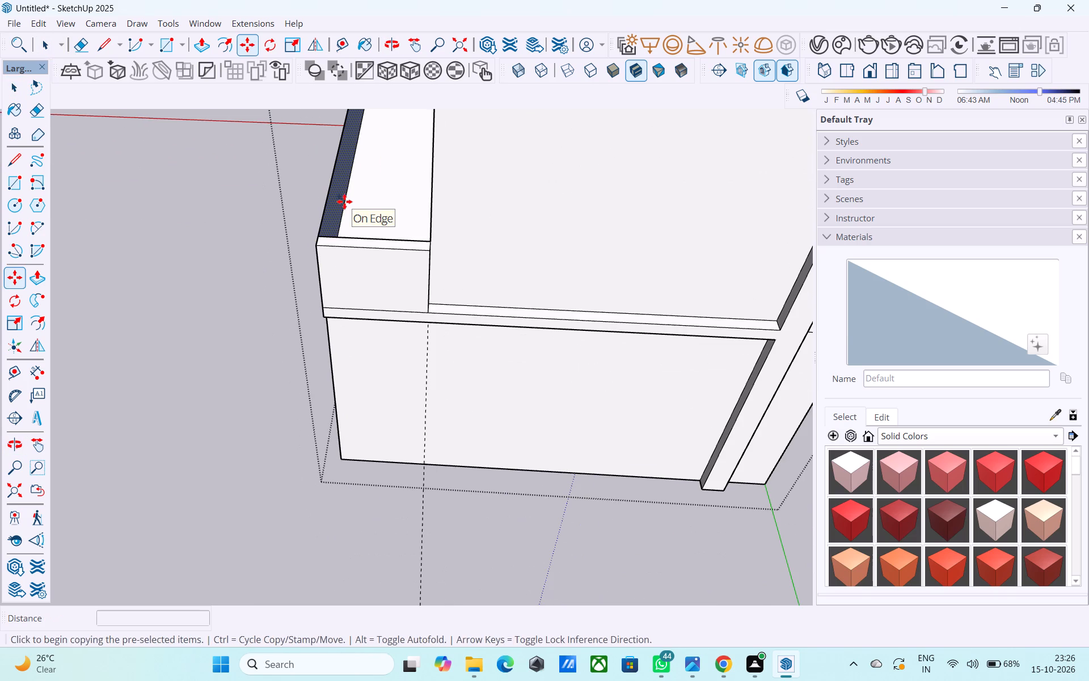
{"action": "left_click", "coordinate": [323, 229]}
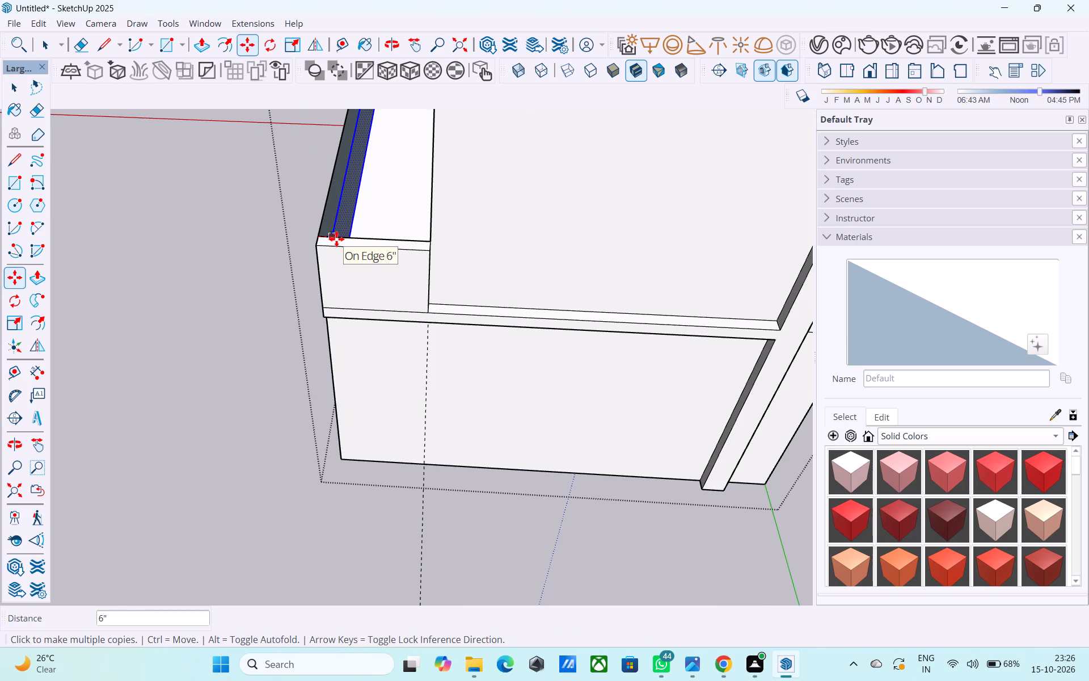
{"action": "left_click", "coordinate": [337, 239]}
Draw a 6" line between the front parapet's two upper far-end corners on the lowest balcony, closing its top face.
{"action": "scroll", "coordinate": [340, 240], "scroll_direction": "down", "scroll_amount": 3}
{"action": "middle_click_drag", "start_coordinate": [338, 241], "coordinate": [307, 381], "text": "shift"}
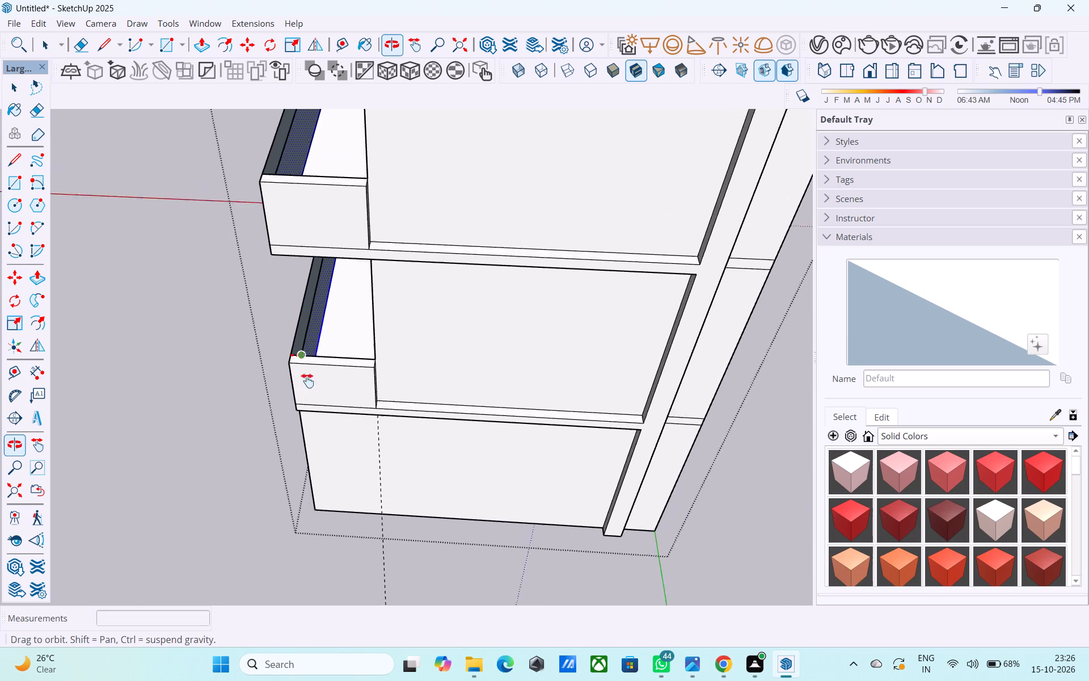
{"action": "middle_click_drag", "start_coordinate": [307, 381], "coordinate": [377, 340], "text": "shift"}
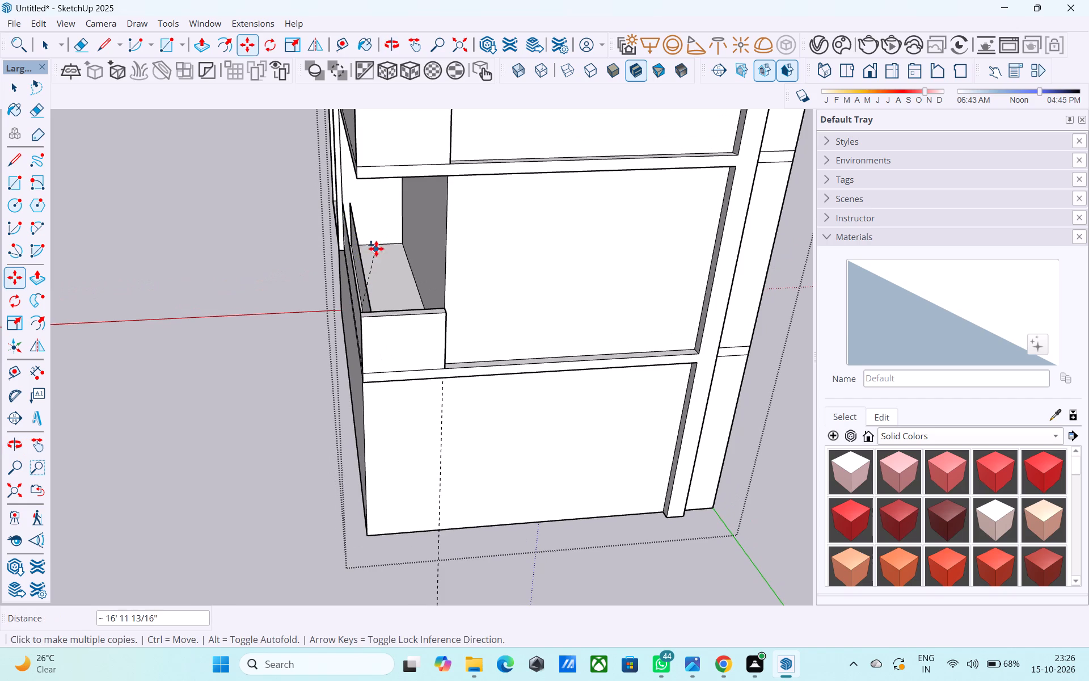
{"action": "key", "text": "l"}
{"action": "scroll", "coordinate": [365, 222], "scroll_direction": "up", "scroll_amount": 4}
{"action": "scroll", "coordinate": [345, 215], "scroll_direction": "down", "scroll_amount": 1}
{"action": "scroll", "coordinate": [345, 215], "scroll_direction": "up", "scroll_amount": 3}
{"action": "left_click", "coordinate": [345, 190]}
{"action": "left_click", "coordinate": [330, 188]}
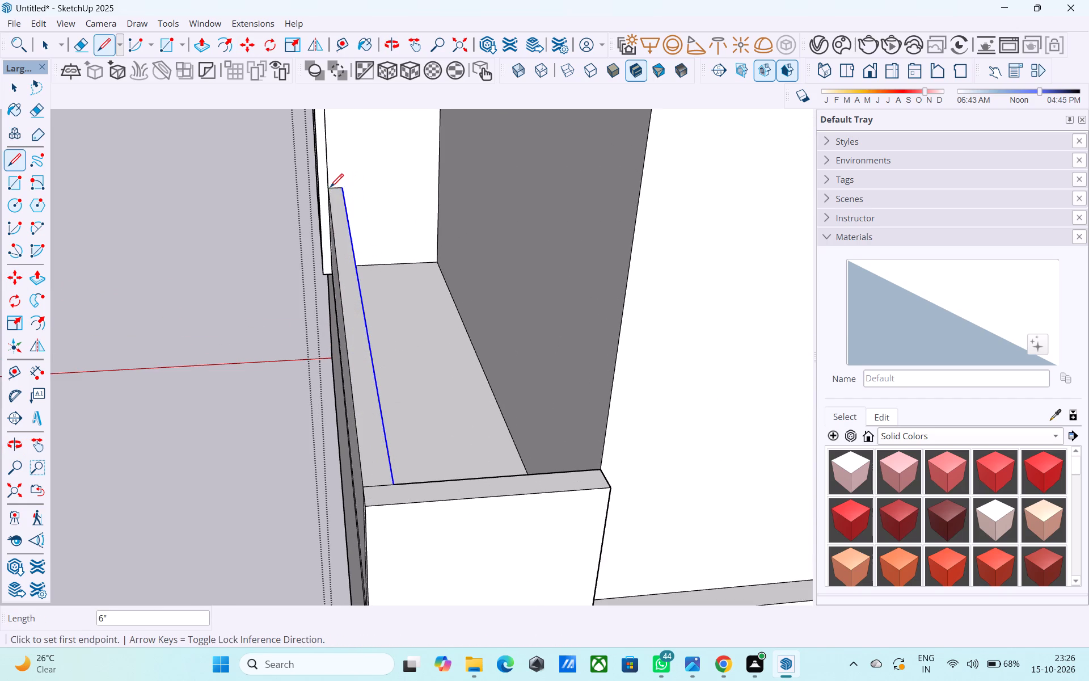
Draw a short line between the front parapet's two upper far-end corners on the fourth balcony from the top, closing its top face.
{"action": "scroll", "coordinate": [341, 212], "scroll_direction": "down", "scroll_amount": 9}
{"action": "middle_click_drag", "start_coordinate": [341, 241], "coordinate": [288, 436]}
{"action": "scroll", "coordinate": [310, 295], "scroll_direction": "up", "scroll_amount": 4}
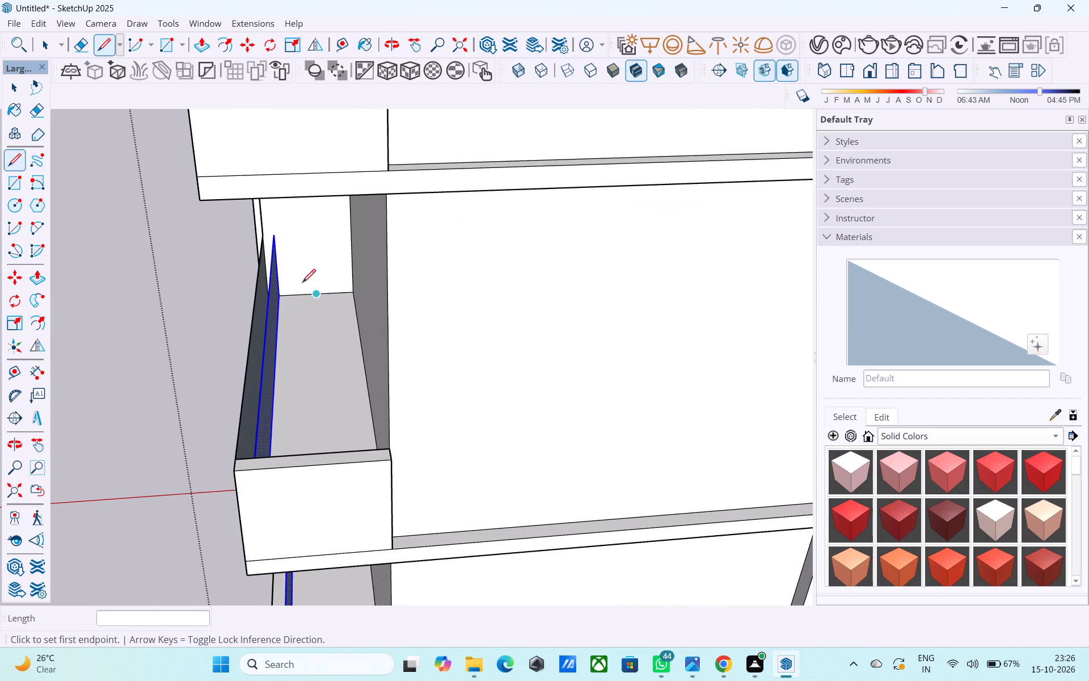
{"action": "left_click", "coordinate": [277, 236]}
{"action": "left_click", "coordinate": [261, 234]}
Draw a 6" line between the front parapet's two upper far-end corners on the third balcony from the top, closing its top face.
{"action": "scroll", "coordinate": [274, 235], "scroll_direction": "down", "scroll_amount": 4}
{"action": "middle_click_drag", "start_coordinate": [276, 242], "coordinate": [291, 389]}
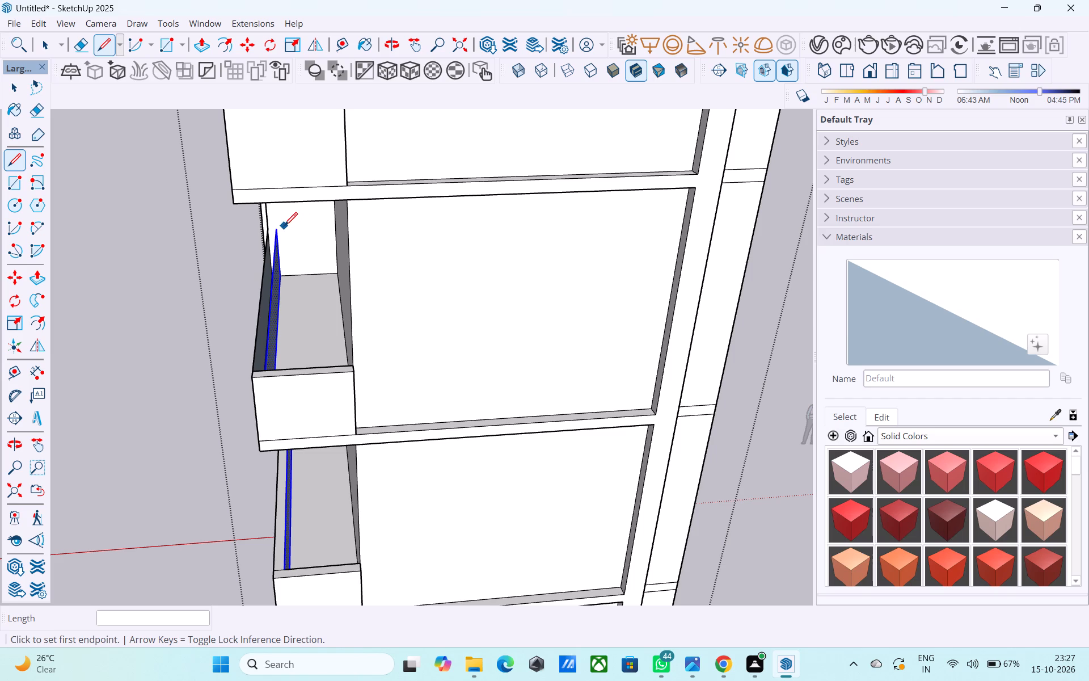
{"action": "left_click", "coordinate": [278, 229]}
{"action": "left_click", "coordinate": [268, 231]}
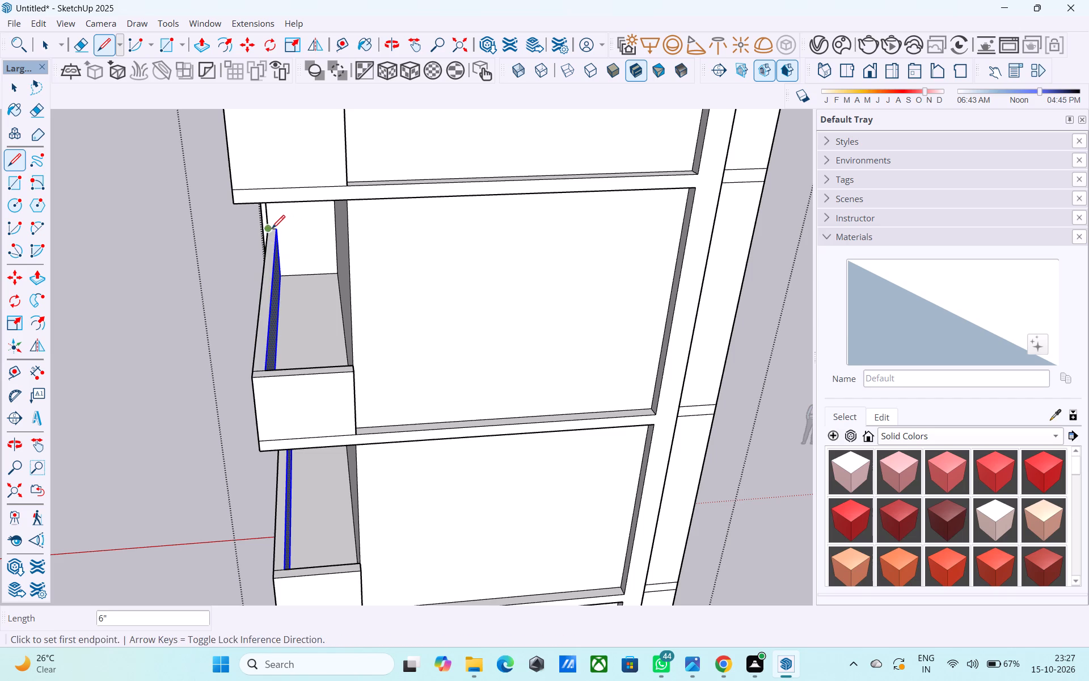
Draw a short line between the front parapet's two upper far-end corners on the second balcony from the top, closing its top face.
{"action": "scroll", "coordinate": [275, 227], "scroll_direction": "down", "scroll_amount": 4}
{"action": "middle_click_drag", "start_coordinate": [275, 227], "coordinate": [301, 413]}
{"action": "middle_click_drag", "start_coordinate": [314, 314], "coordinate": [318, 278]}
{"action": "scroll", "coordinate": [280, 320], "scroll_direction": "up", "scroll_amount": 9}
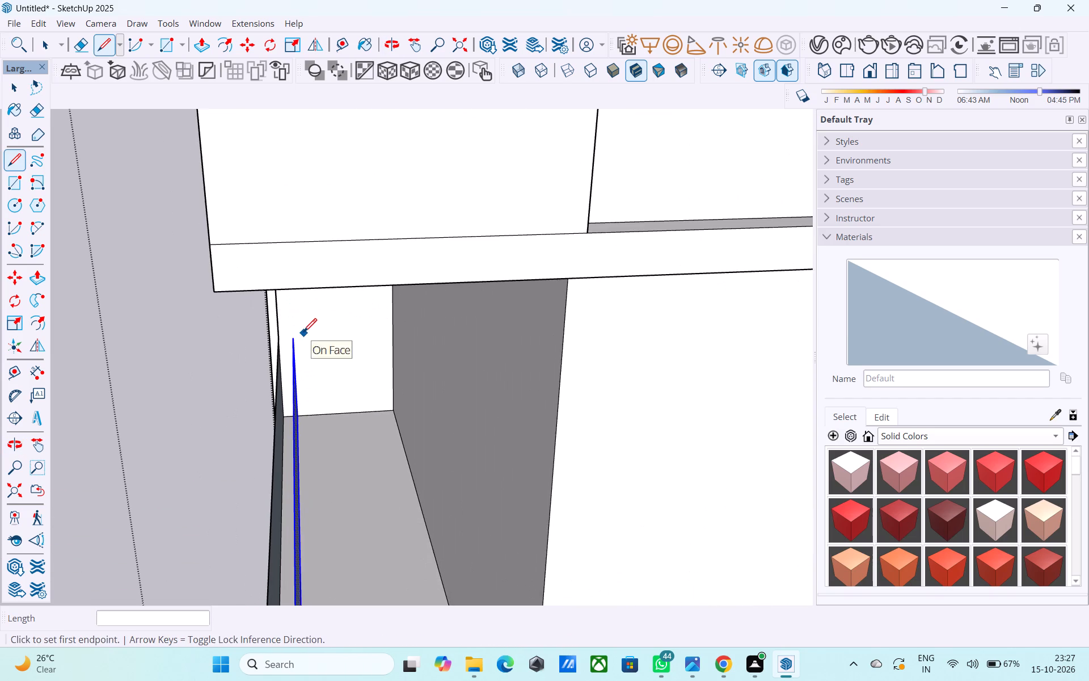
{"action": "left_click", "coordinate": [297, 336]}
{"action": "left_click", "coordinate": [277, 333]}
Draw a short line between the front parapet's two upper far-end corners on the topmost balcony, closing its top face.
{"action": "scroll", "coordinate": [286, 330], "scroll_direction": "down", "scroll_amount": 3}
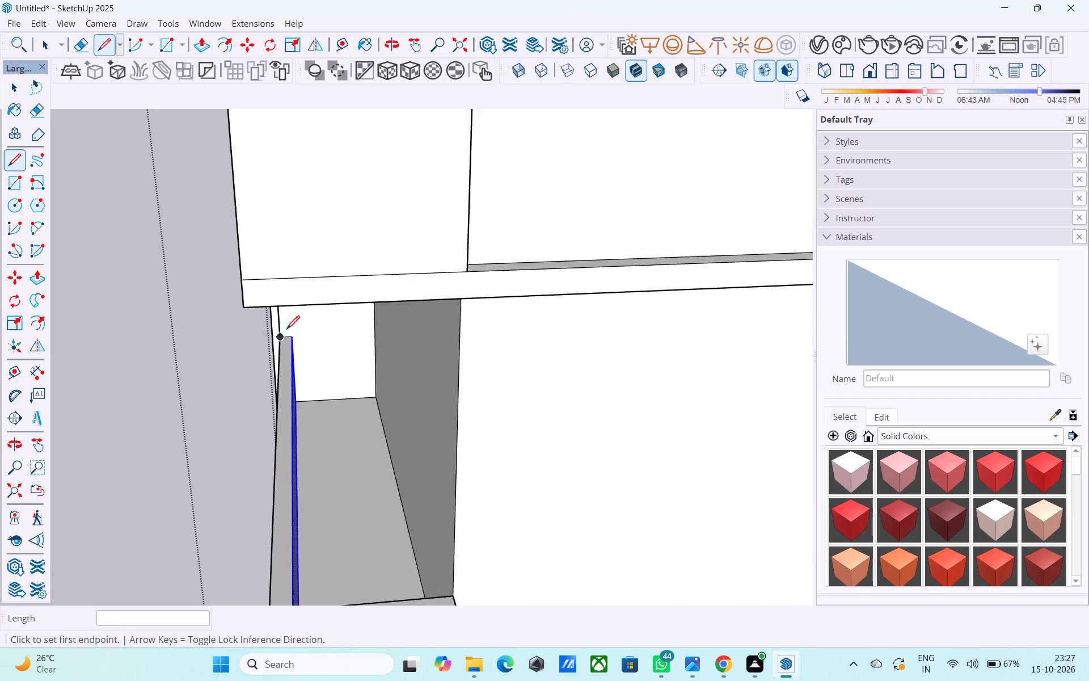
{"action": "scroll", "coordinate": [286, 330], "scroll_direction": "down", "scroll_amount": 4}
{"action": "middle_click_drag", "start_coordinate": [286, 330], "coordinate": [320, 480]}
{"action": "scroll", "coordinate": [336, 372], "scroll_direction": "up", "scroll_amount": 8}
{"action": "left_click", "coordinate": [301, 295]}
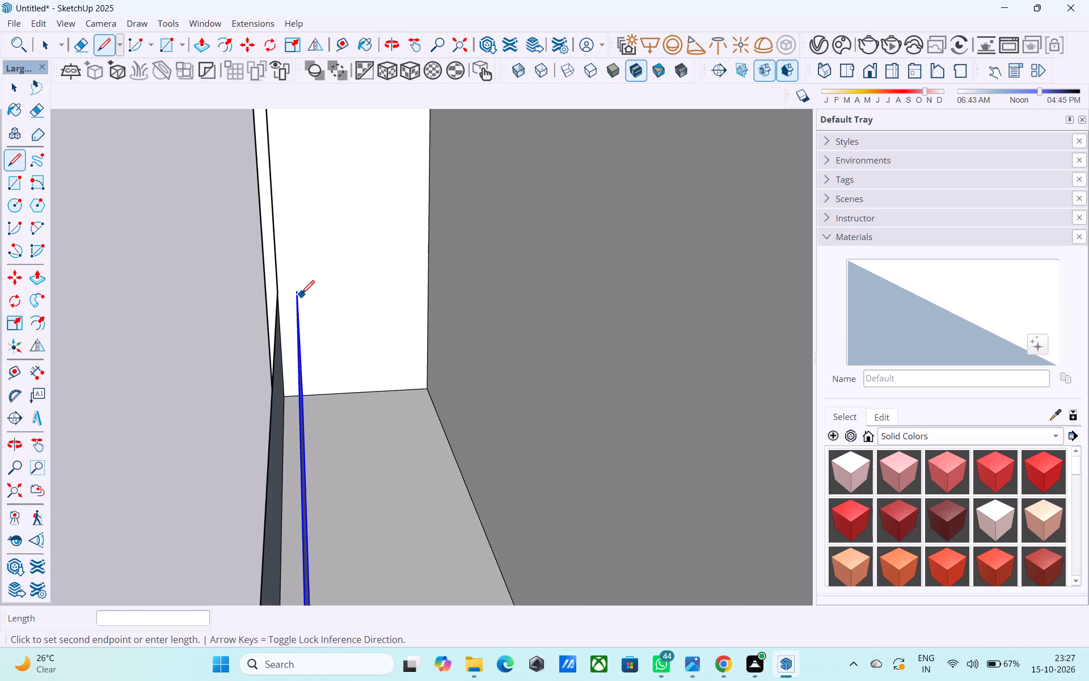
{"action": "key", "text": "l"}
{"action": "left_click", "coordinate": [300, 291]}
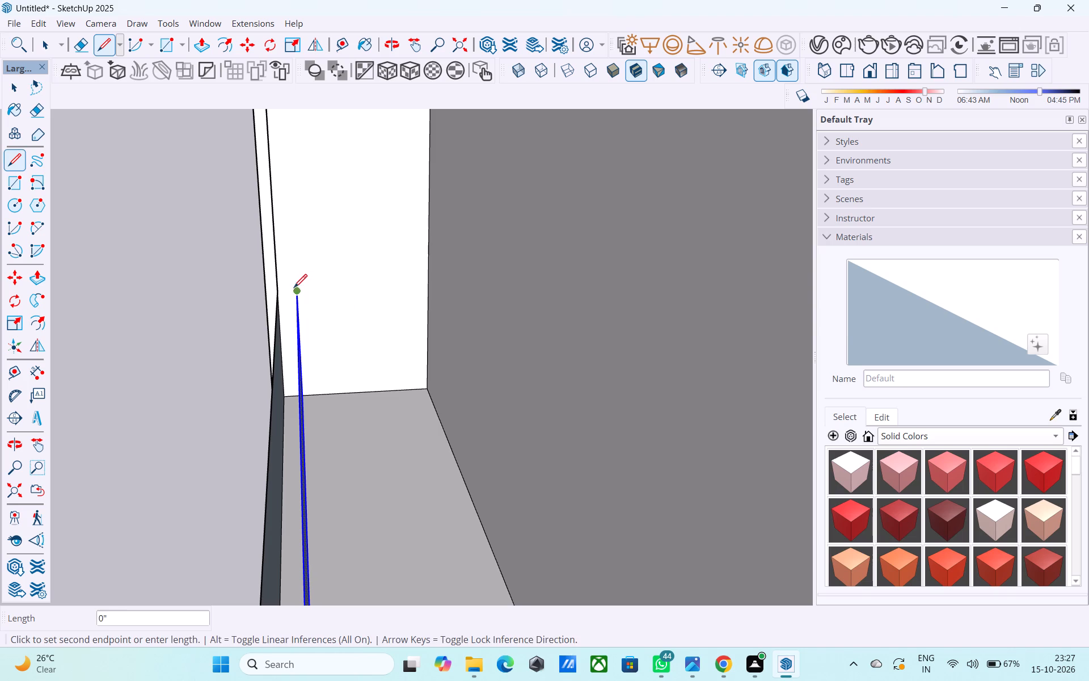
{"action": "left_click", "coordinate": [280, 290]}
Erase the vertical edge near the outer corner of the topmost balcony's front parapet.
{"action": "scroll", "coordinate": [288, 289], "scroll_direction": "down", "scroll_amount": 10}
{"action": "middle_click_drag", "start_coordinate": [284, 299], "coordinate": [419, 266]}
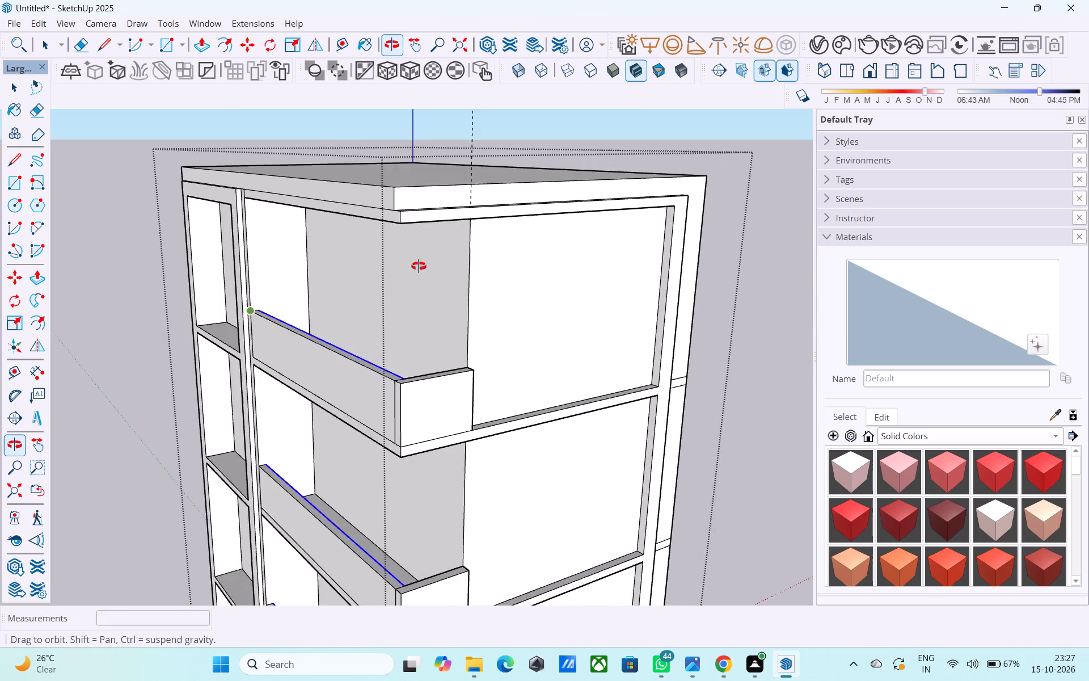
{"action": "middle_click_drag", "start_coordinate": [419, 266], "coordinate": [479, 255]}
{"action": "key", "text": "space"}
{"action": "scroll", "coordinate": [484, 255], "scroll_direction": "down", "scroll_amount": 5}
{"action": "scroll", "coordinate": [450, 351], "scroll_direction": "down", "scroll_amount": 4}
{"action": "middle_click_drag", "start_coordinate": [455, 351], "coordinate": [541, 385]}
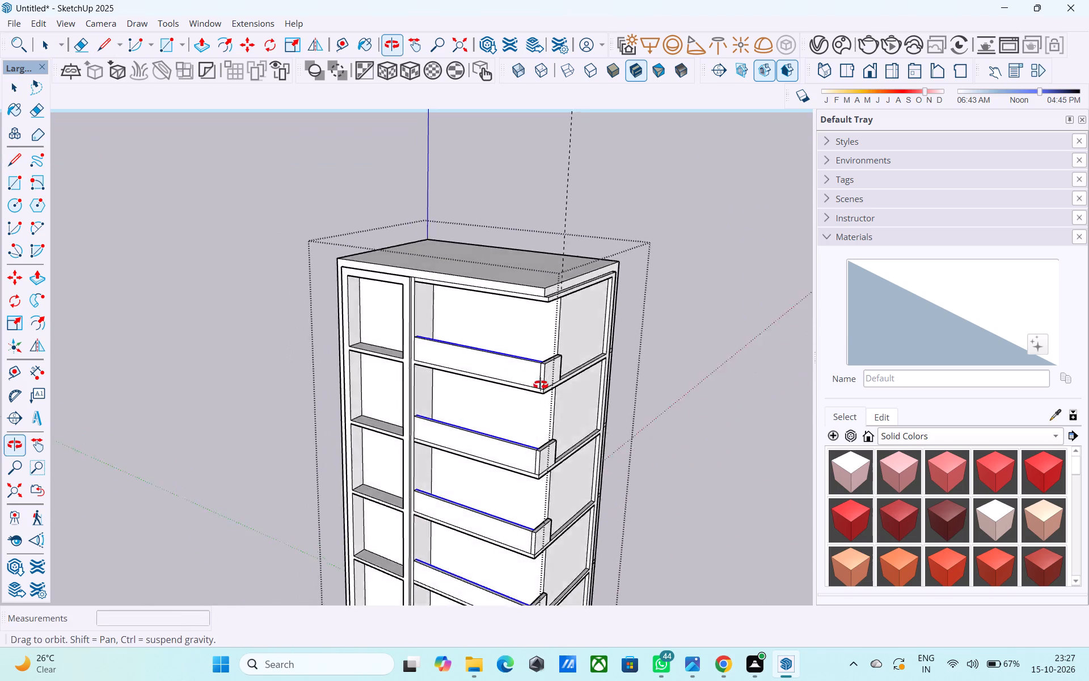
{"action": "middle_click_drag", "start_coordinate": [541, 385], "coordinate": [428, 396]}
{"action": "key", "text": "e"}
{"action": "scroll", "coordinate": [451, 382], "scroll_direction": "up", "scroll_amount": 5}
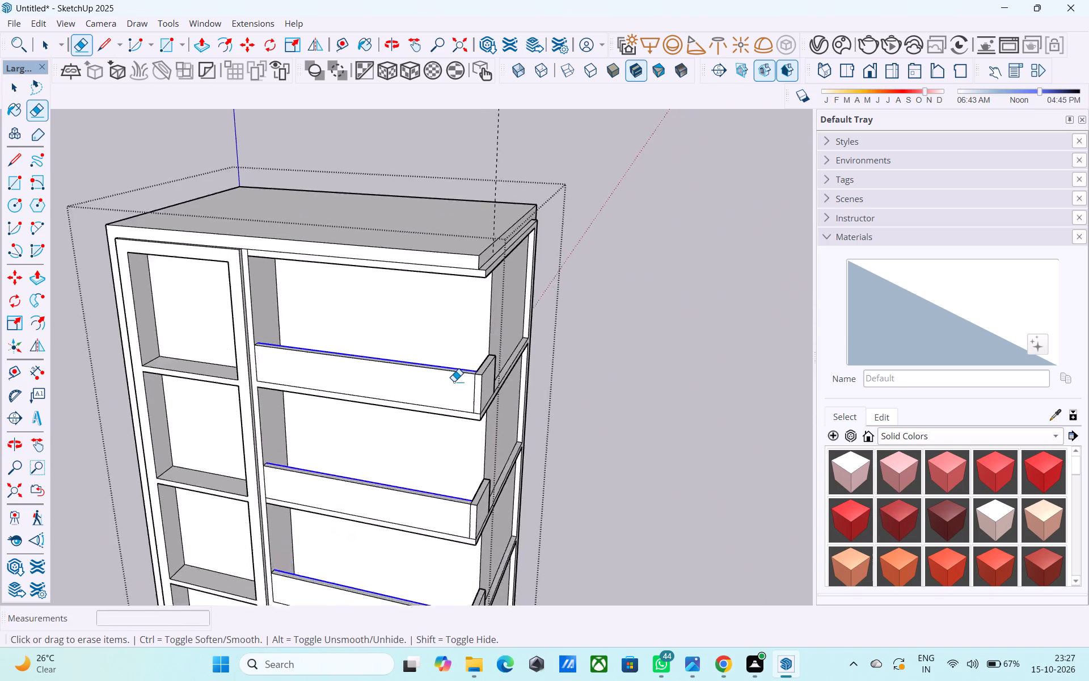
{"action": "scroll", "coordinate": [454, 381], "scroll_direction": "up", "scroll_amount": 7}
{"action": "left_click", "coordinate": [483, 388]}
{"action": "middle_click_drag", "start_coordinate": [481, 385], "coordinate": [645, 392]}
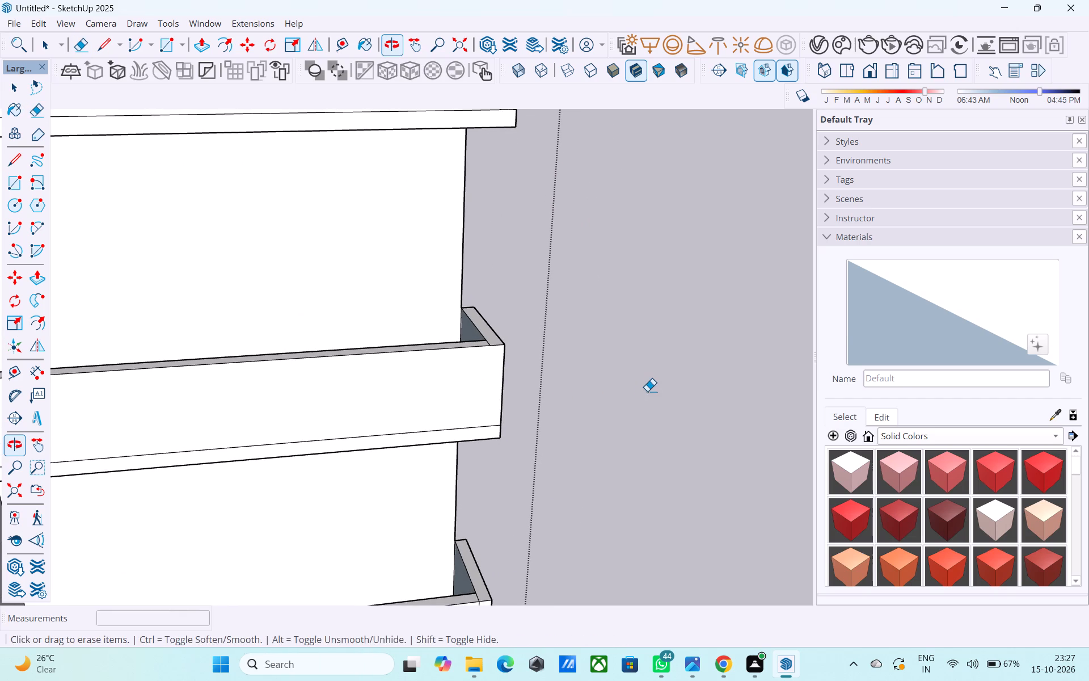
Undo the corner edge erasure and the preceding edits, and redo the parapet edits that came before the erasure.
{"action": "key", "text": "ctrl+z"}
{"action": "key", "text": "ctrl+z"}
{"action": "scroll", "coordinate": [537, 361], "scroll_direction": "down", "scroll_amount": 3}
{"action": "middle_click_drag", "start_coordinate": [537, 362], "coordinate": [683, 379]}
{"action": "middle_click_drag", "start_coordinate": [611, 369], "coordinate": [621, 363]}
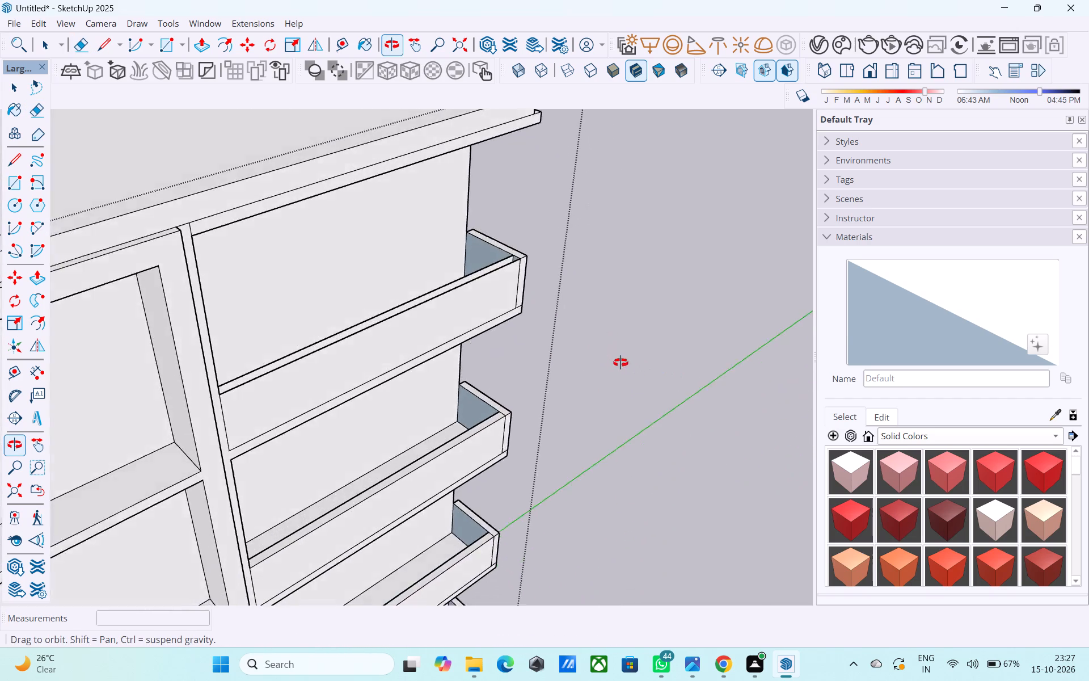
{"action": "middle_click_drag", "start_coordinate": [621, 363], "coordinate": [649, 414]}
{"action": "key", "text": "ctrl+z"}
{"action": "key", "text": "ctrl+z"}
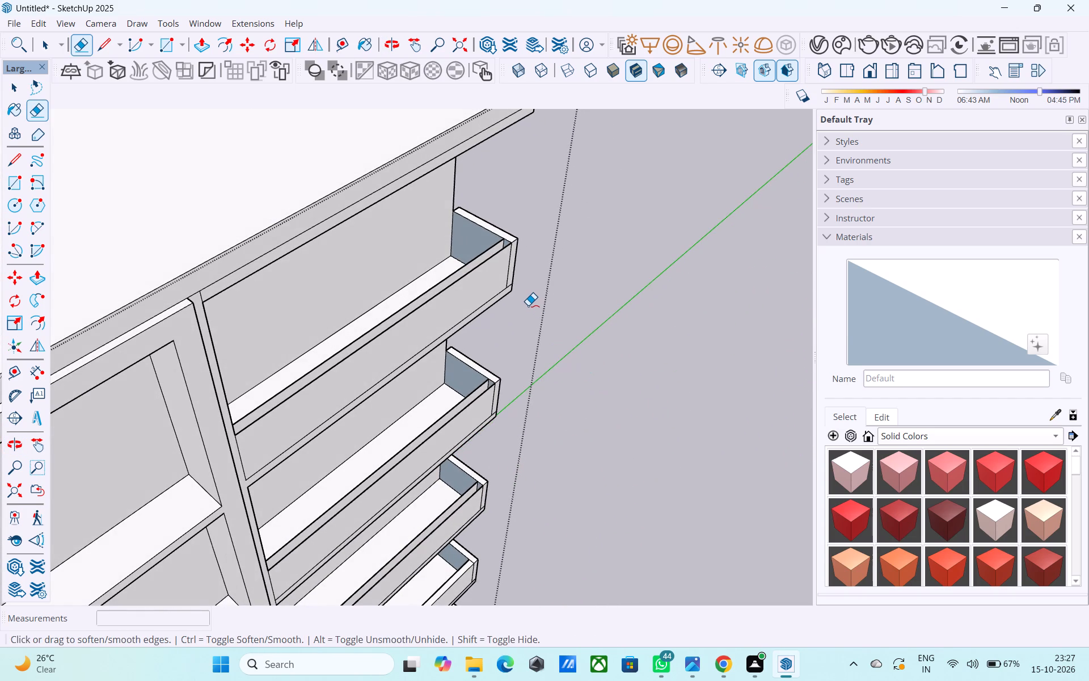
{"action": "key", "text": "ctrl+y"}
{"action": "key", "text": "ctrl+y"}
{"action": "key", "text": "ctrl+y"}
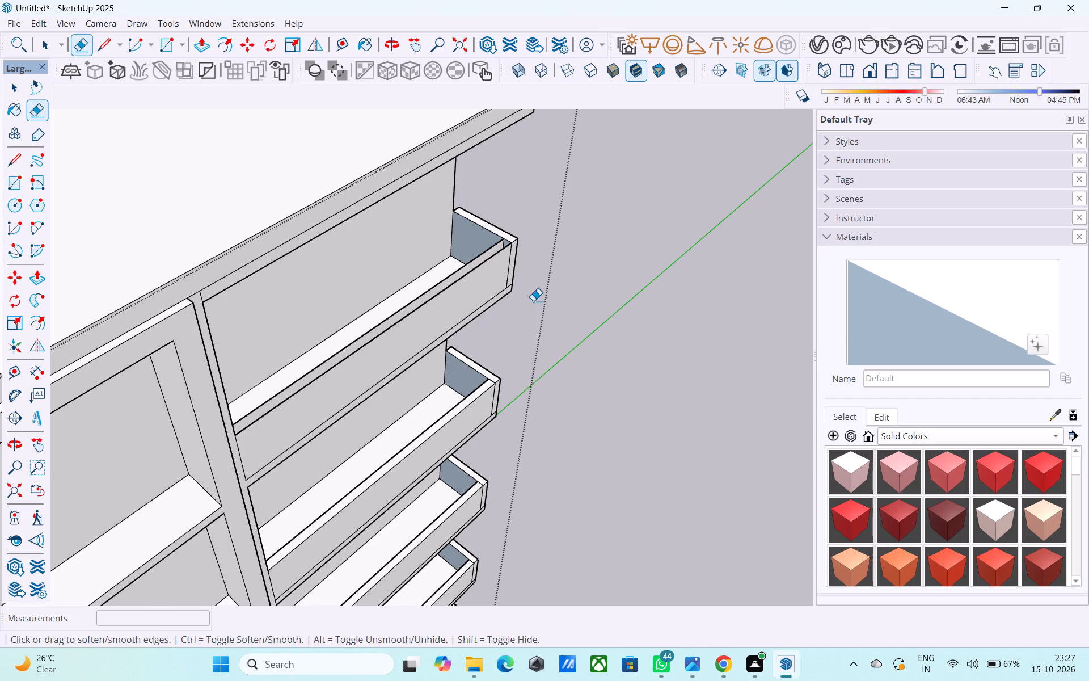
Reverse the inner face of the side parapet on the topmost balcony.
{"action": "key", "text": "space"}
{"action": "scroll", "coordinate": [492, 258], "scroll_direction": "up", "scroll_amount": 4}
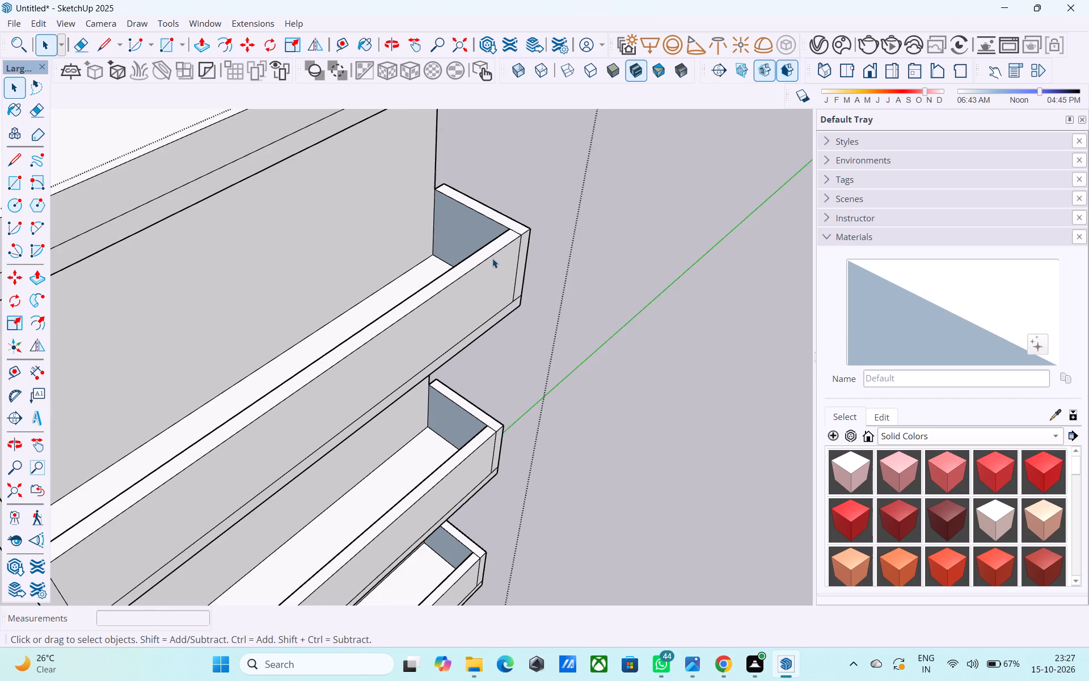
{"action": "scroll", "coordinate": [482, 242], "scroll_direction": "up", "scroll_amount": 4}
{"action": "left_click", "coordinate": [484, 227]}
{"action": "right_click", "coordinate": [483, 227]}
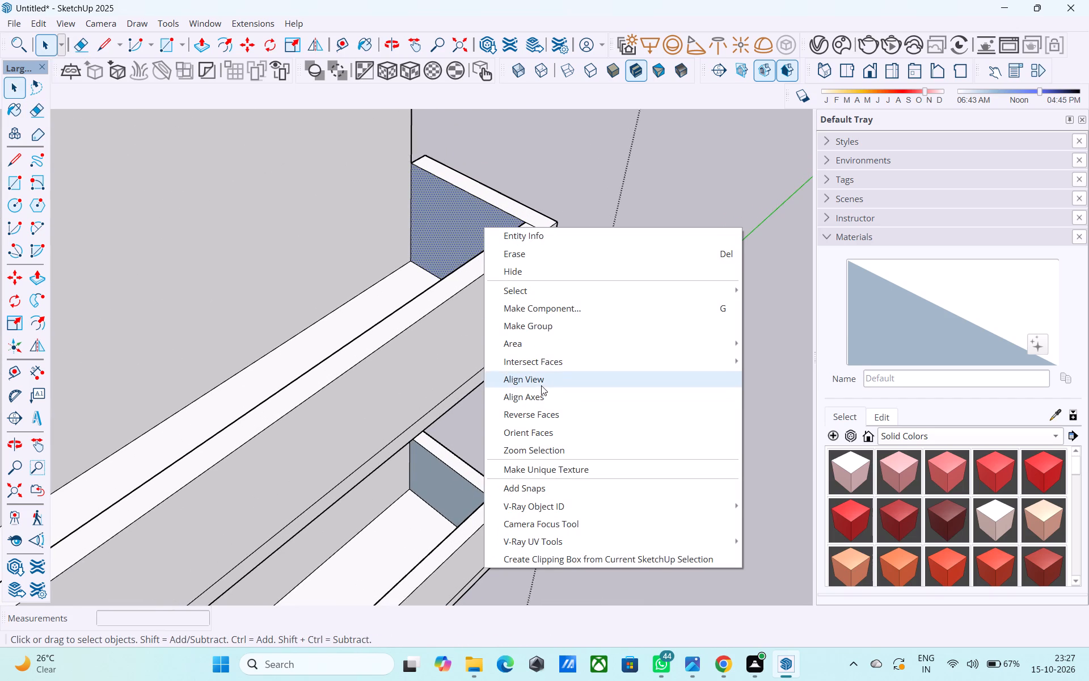
{"action": "left_click", "coordinate": [587, 415]}
Reverse the inner face of the side parapet on the second balcony from the top.
{"action": "scroll", "coordinate": [425, 254], "scroll_direction": "down", "scroll_amount": 6}
{"action": "scroll", "coordinate": [445, 439], "scroll_direction": "up", "scroll_amount": 5}
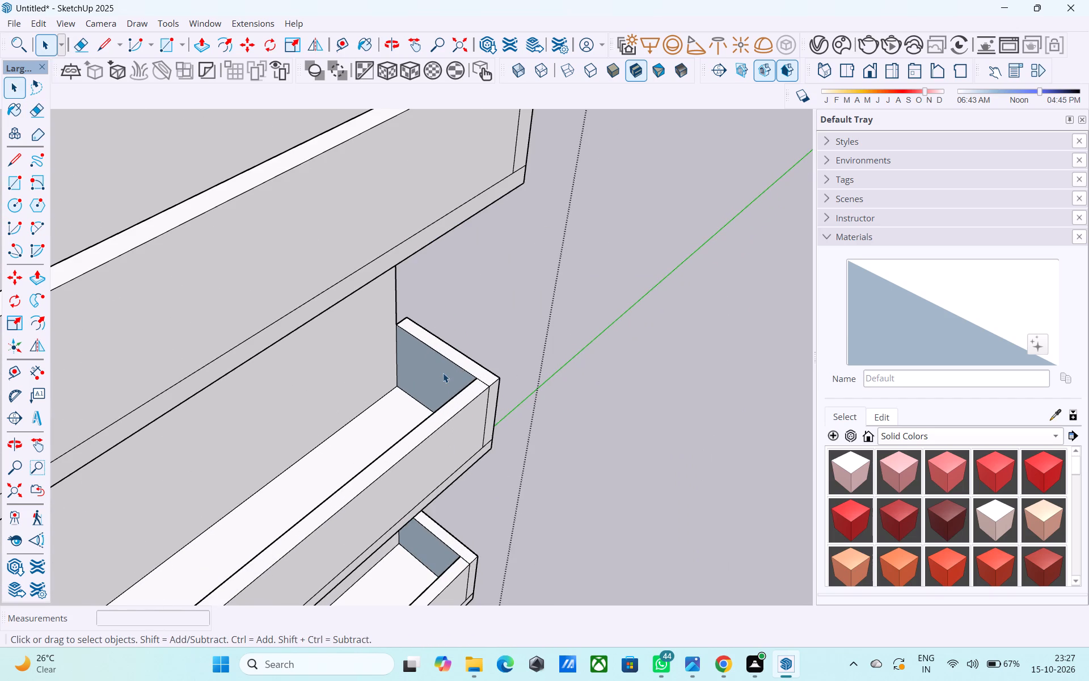
{"action": "left_click", "coordinate": [443, 373]}
{"action": "right_click", "coordinate": [443, 373]}
{"action": "left_click", "coordinate": [484, 216]}
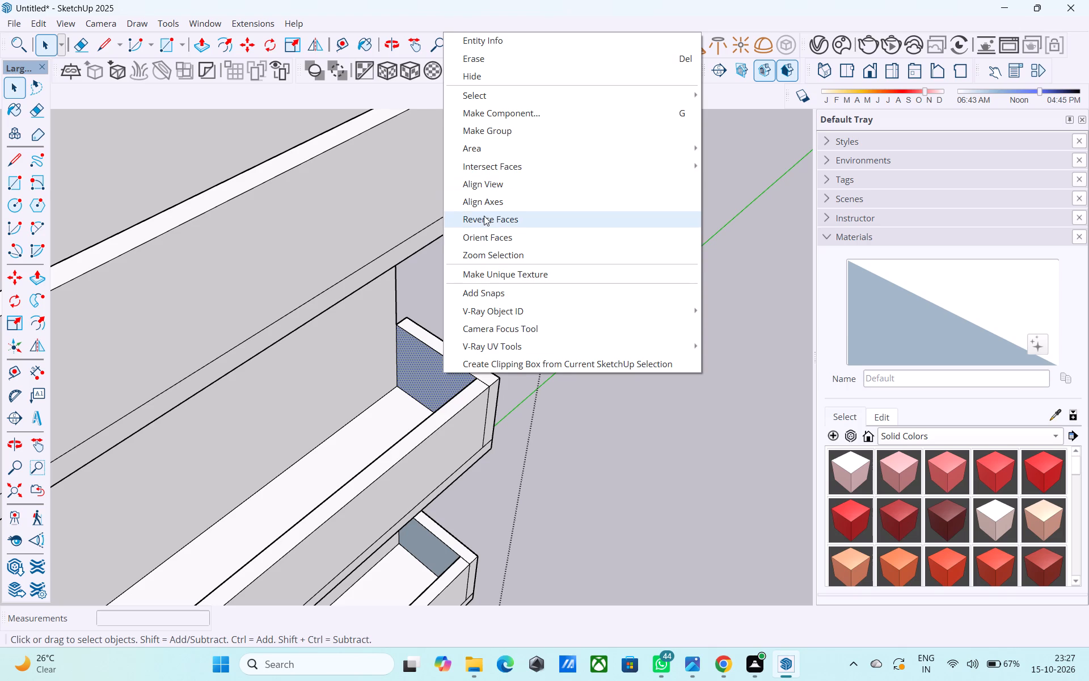
Reverse the inner face of the side parapet on the third balcony from the top.
{"action": "scroll", "coordinate": [483, 216], "scroll_direction": "down", "scroll_amount": 11}
{"action": "middle_click_drag", "start_coordinate": [489, 365], "coordinate": [472, 353]}
{"action": "scroll", "coordinate": [469, 358], "scroll_direction": "up", "scroll_amount": 5}
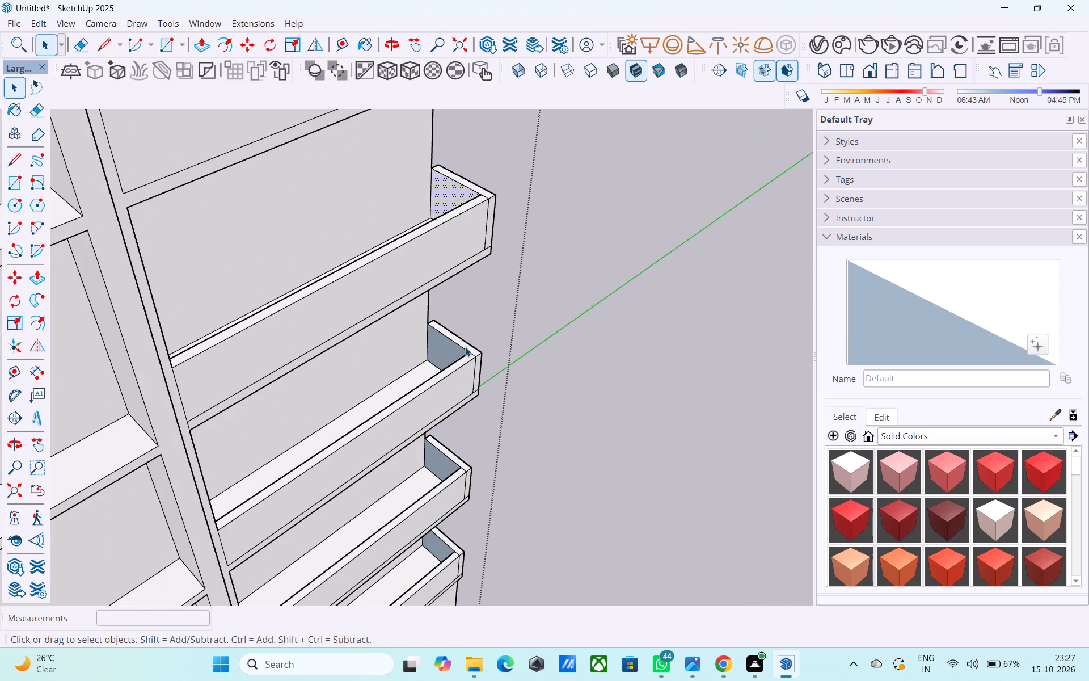
{"action": "left_click", "coordinate": [453, 347]}
{"action": "right_click", "coordinate": [453, 347]}
{"action": "left_click", "coordinate": [491, 200]}
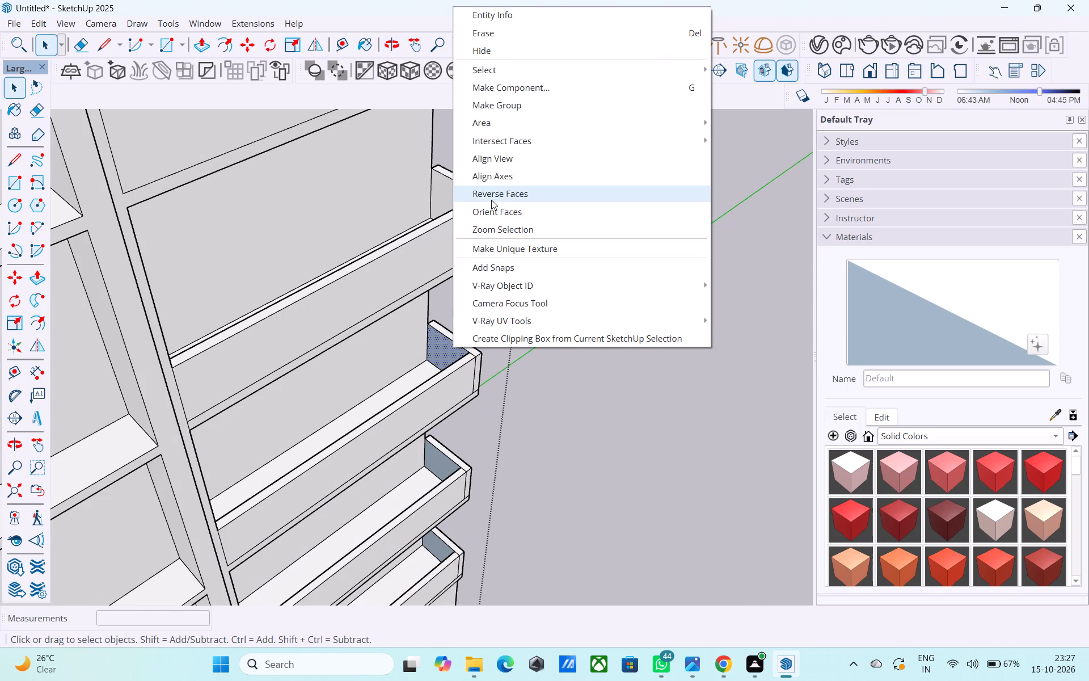
Reverse the inner face of the side parapet on the fourth balcony from the top.
{"action": "scroll", "coordinate": [458, 232], "scroll_direction": "down", "scroll_amount": 6}
{"action": "scroll", "coordinate": [485, 388], "scroll_direction": "up", "scroll_amount": 7}
{"action": "left_click", "coordinate": [436, 372]}
{"action": "right_click", "coordinate": [436, 372]}
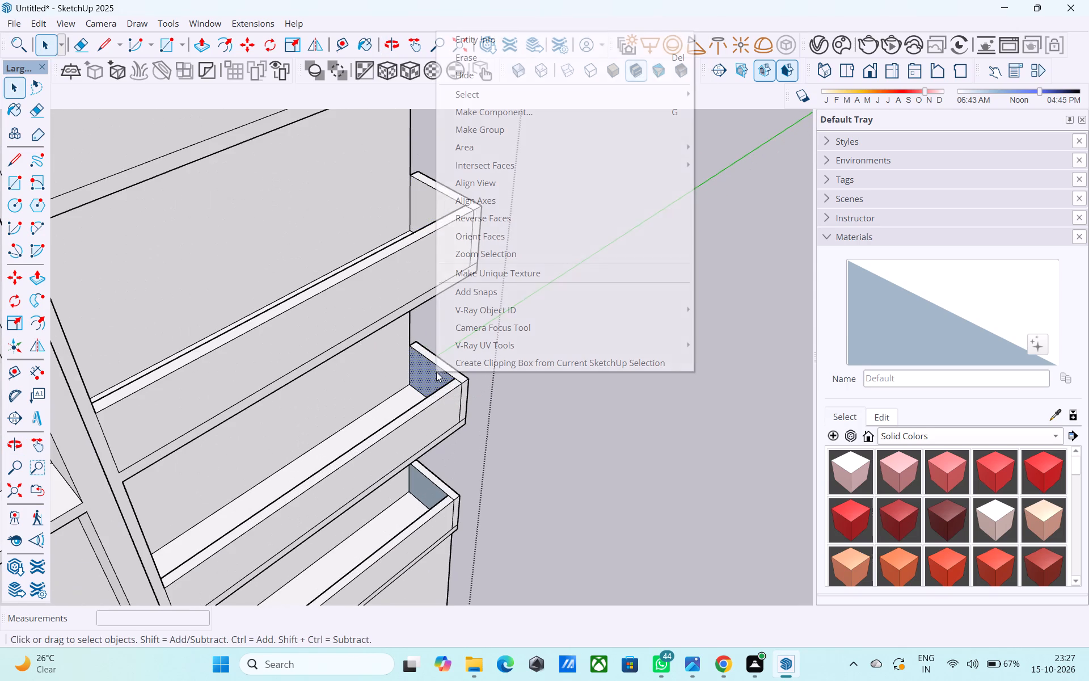
{"action": "left_click", "coordinate": [479, 224]}
Reverse the inner face of the side parapet on the lowest balcony.
{"action": "scroll", "coordinate": [470, 220], "scroll_direction": "down", "scroll_amount": 6}
{"action": "scroll", "coordinate": [475, 402], "scroll_direction": "up", "scroll_amount": 6}
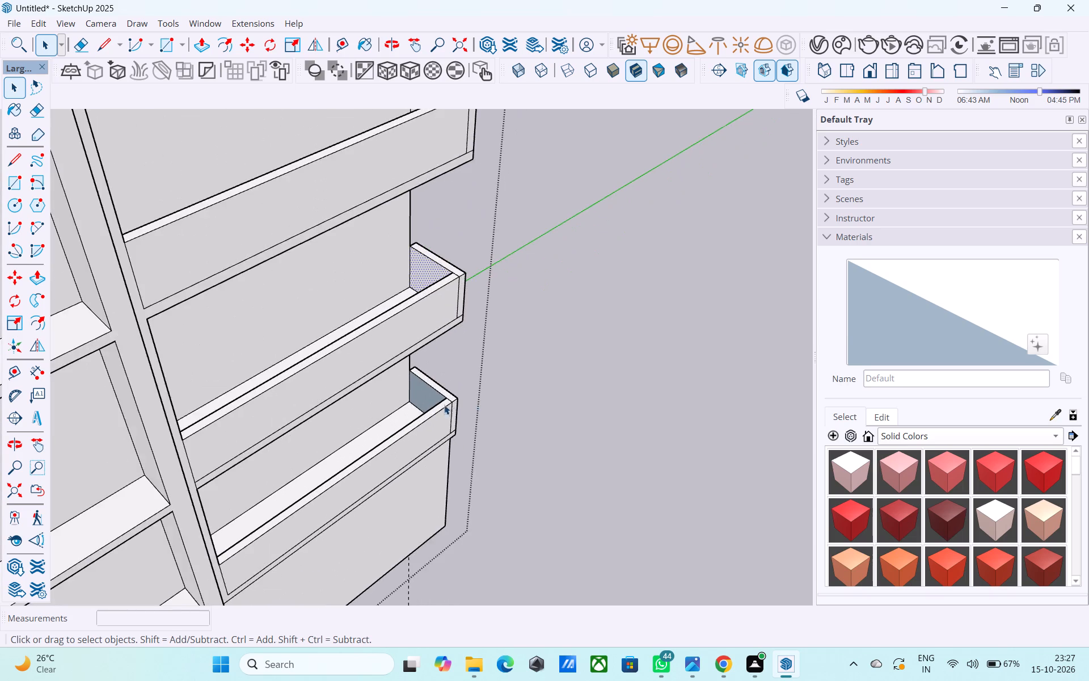
{"action": "scroll", "coordinate": [444, 405], "scroll_direction": "up", "scroll_amount": 3}
{"action": "left_click", "coordinate": [413, 386]}
{"action": "right_click", "coordinate": [413, 386]}
{"action": "left_click", "coordinate": [463, 234]}
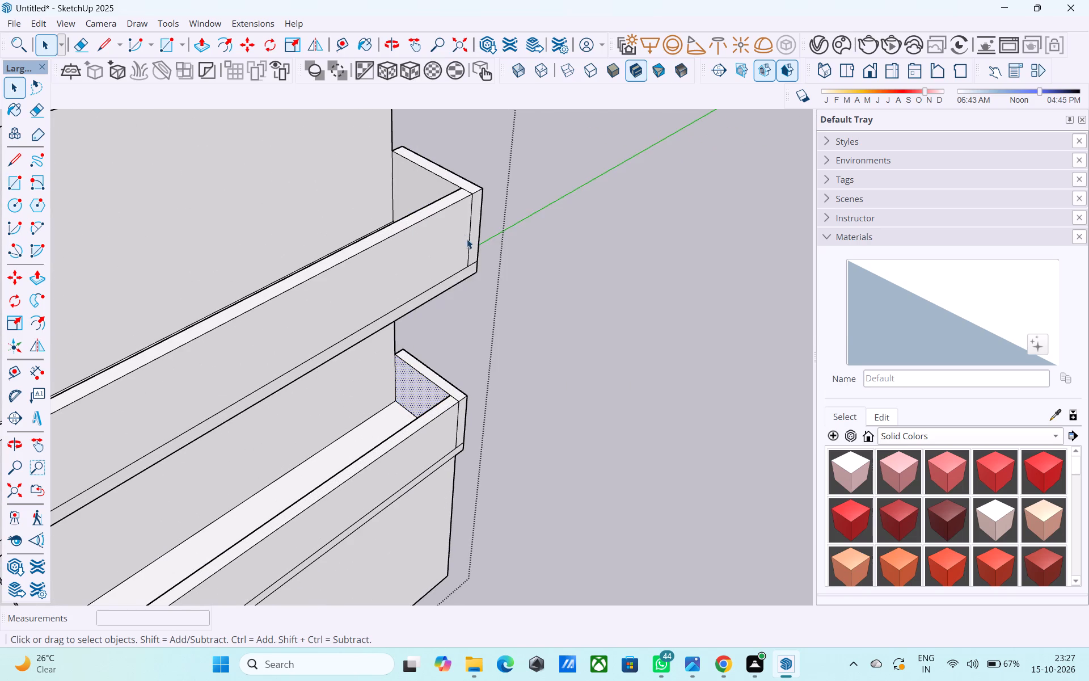
Draw a 13' horizontal line across the topmost side wall panel, from the balcony parapet's top inner corner to the panel's far edge.
{"action": "scroll", "coordinate": [489, 285], "scroll_direction": "down", "scroll_amount": 12}
{"action": "middle_click_drag", "start_coordinate": [530, 360], "coordinate": [186, 284]}
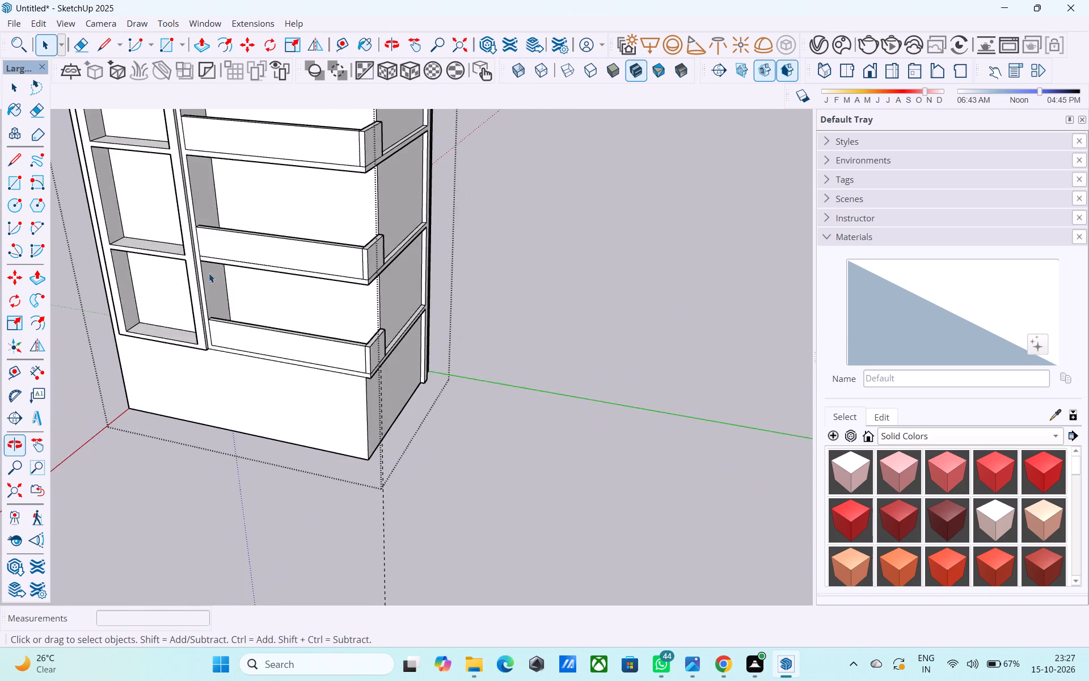
{"action": "scroll", "coordinate": [252, 290], "scroll_direction": "down", "scroll_amount": 13}
{"action": "scroll", "coordinate": [406, 272], "scroll_direction": "down", "scroll_amount": 3}
{"action": "middle_click_drag", "start_coordinate": [406, 272], "coordinate": [411, 301], "text": "shift"}
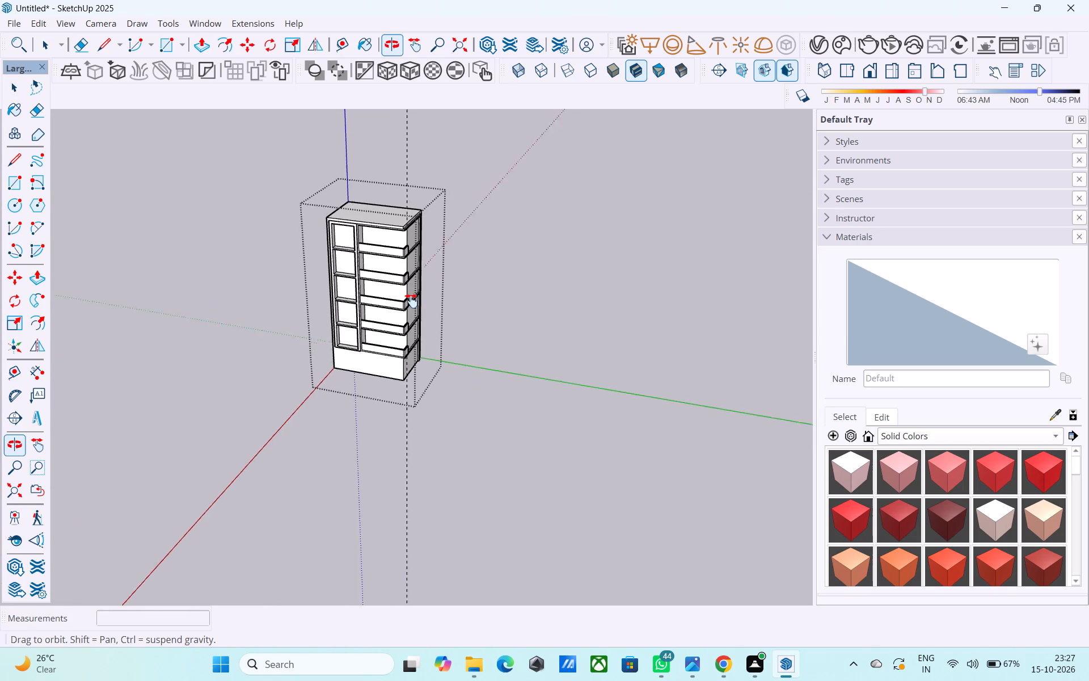
{"action": "middle_click_drag", "start_coordinate": [411, 301], "coordinate": [203, 332], "text": "shift"}
{"action": "middle_click_drag", "start_coordinate": [433, 264], "coordinate": [434, 313]}
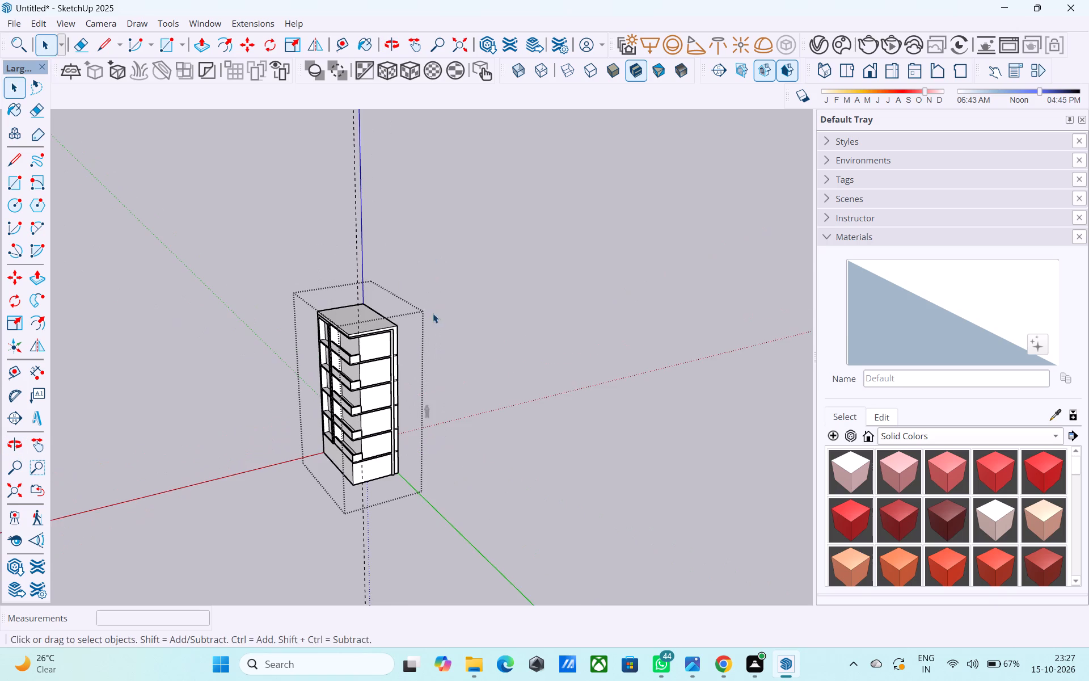
{"action": "middle_click_drag", "start_coordinate": [424, 316], "coordinate": [455, 283]}
{"action": "scroll", "coordinate": [506, 323], "scroll_direction": "up", "scroll_amount": 1}
{"action": "scroll", "coordinate": [506, 323], "scroll_direction": "down", "scroll_amount": 1}
{"action": "scroll", "coordinate": [506, 323], "scroll_direction": "up", "scroll_amount": 8}
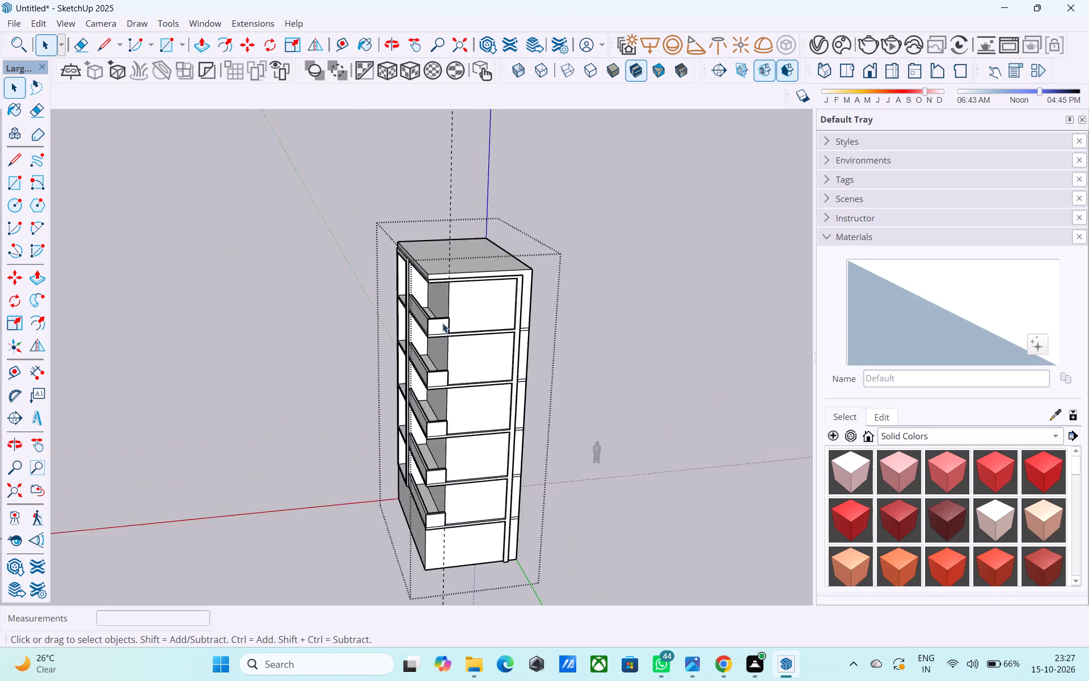
{"action": "scroll", "coordinate": [442, 323], "scroll_direction": "up", "scroll_amount": 2}
{"action": "scroll", "coordinate": [442, 323], "scroll_direction": "down", "scroll_amount": 1}
{"action": "scroll", "coordinate": [442, 323], "scroll_direction": "up", "scroll_amount": 15}
{"action": "key", "text": "l"}
{"action": "middle_click_drag", "start_coordinate": [451, 313], "coordinate": [308, 325]}
{"action": "scroll", "coordinate": [344, 316], "scroll_direction": "up", "scroll_amount": 1}
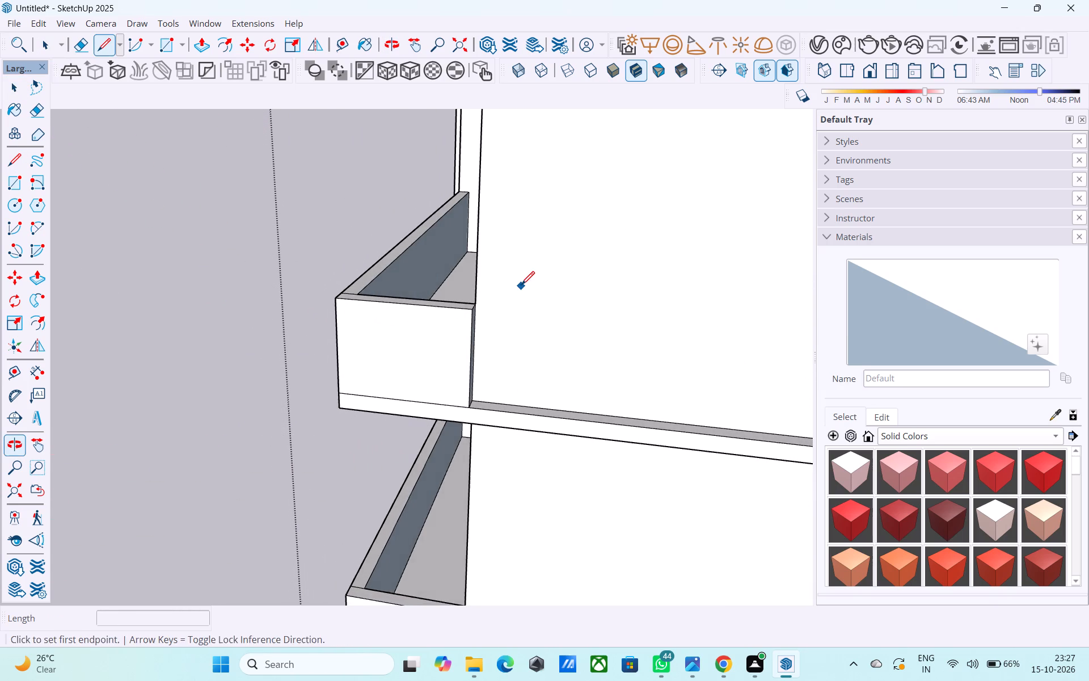
{"action": "middle_click_drag", "start_coordinate": [521, 286], "coordinate": [467, 288], "text": "shift"}
{"action": "scroll", "coordinate": [459, 303], "scroll_direction": "up", "scroll_amount": 3}
{"action": "left_click", "coordinate": [432, 304]}
{"action": "scroll", "coordinate": [488, 309], "scroll_direction": "down", "scroll_amount": 3}
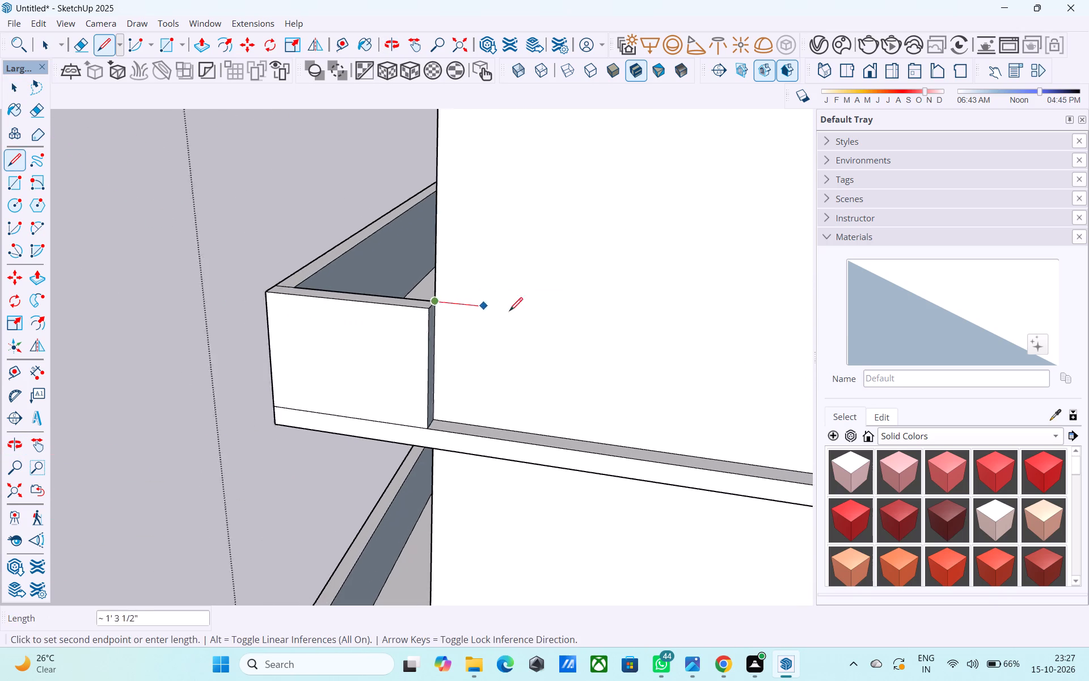
{"action": "scroll", "coordinate": [509, 312], "scroll_direction": "down", "scroll_amount": 3}
{"action": "middle_click_drag", "start_coordinate": [540, 305], "coordinate": [600, 310]}
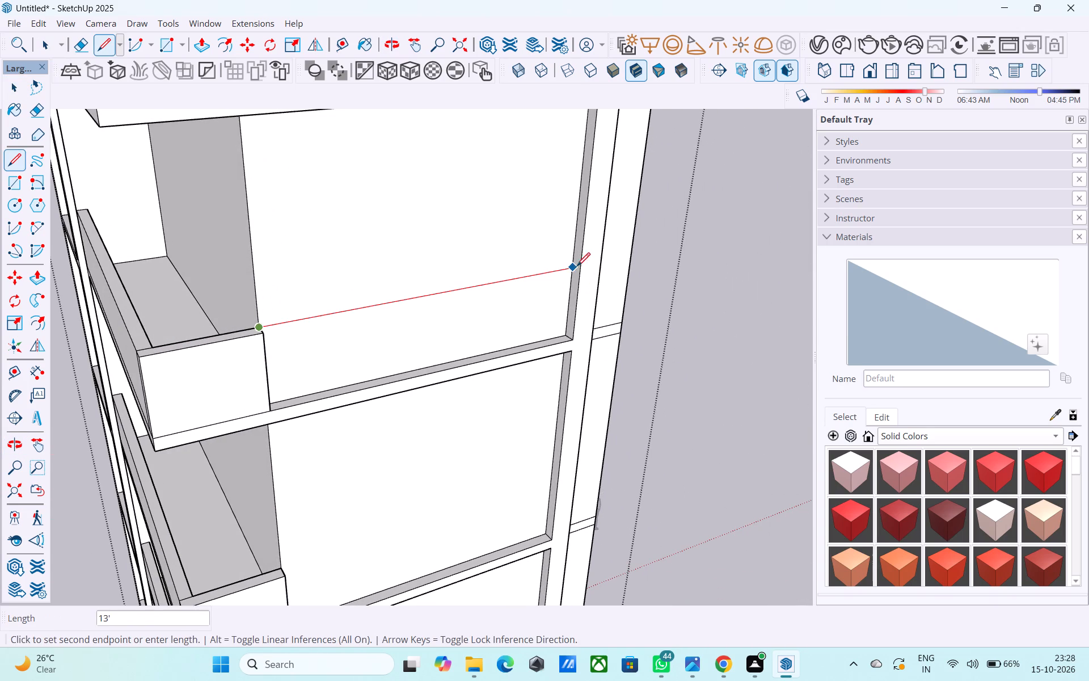
{"action": "left_click", "coordinate": [572, 264]}
{"action": "key", "text": "space"}
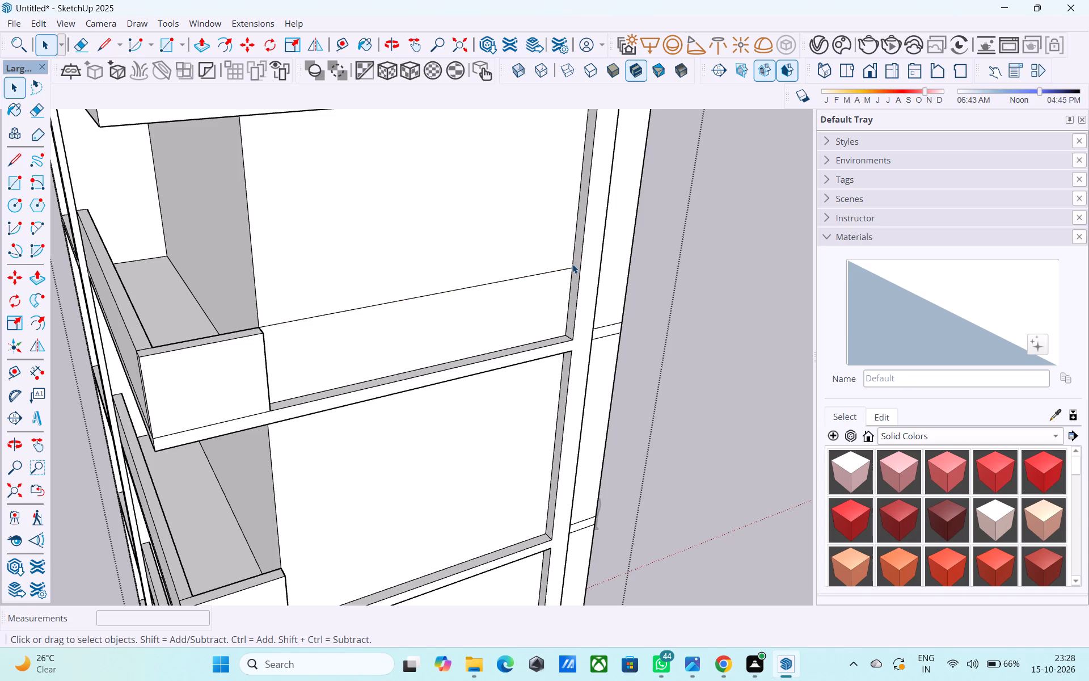
Place a vertical guide on the side wall panel, 4' in from its balcony-side vertical edge.
{"action": "middle_click_drag", "start_coordinate": [562, 264], "coordinate": [529, 290]}
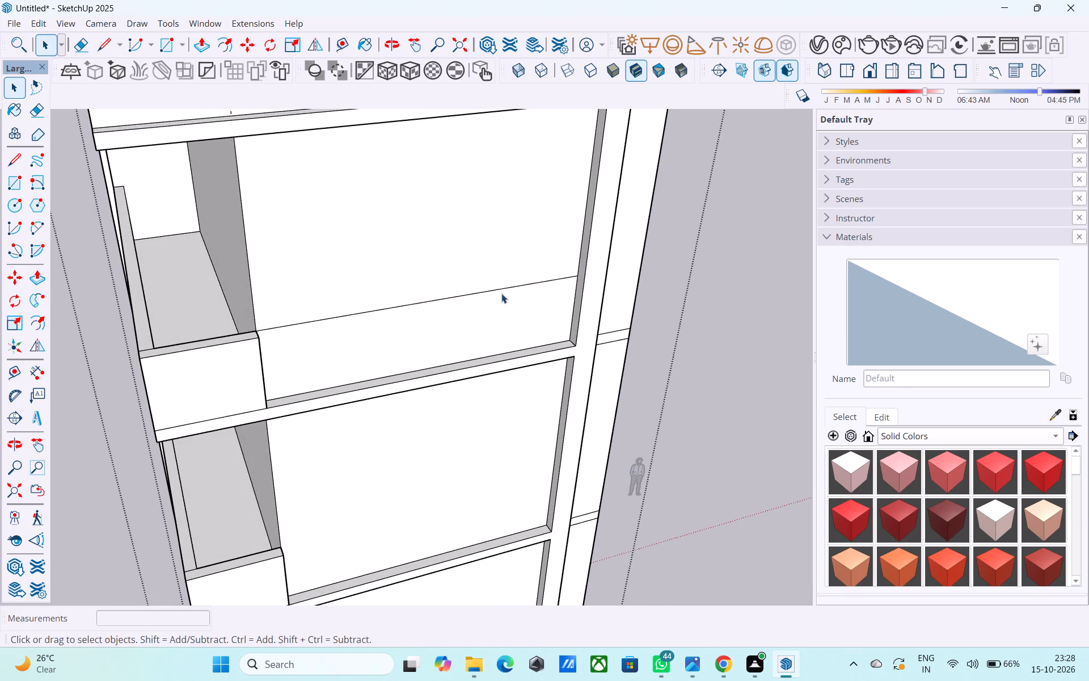
{"action": "key", "text": "r"}
{"action": "key", "text": "space"}
{"action": "key", "text": "t"}
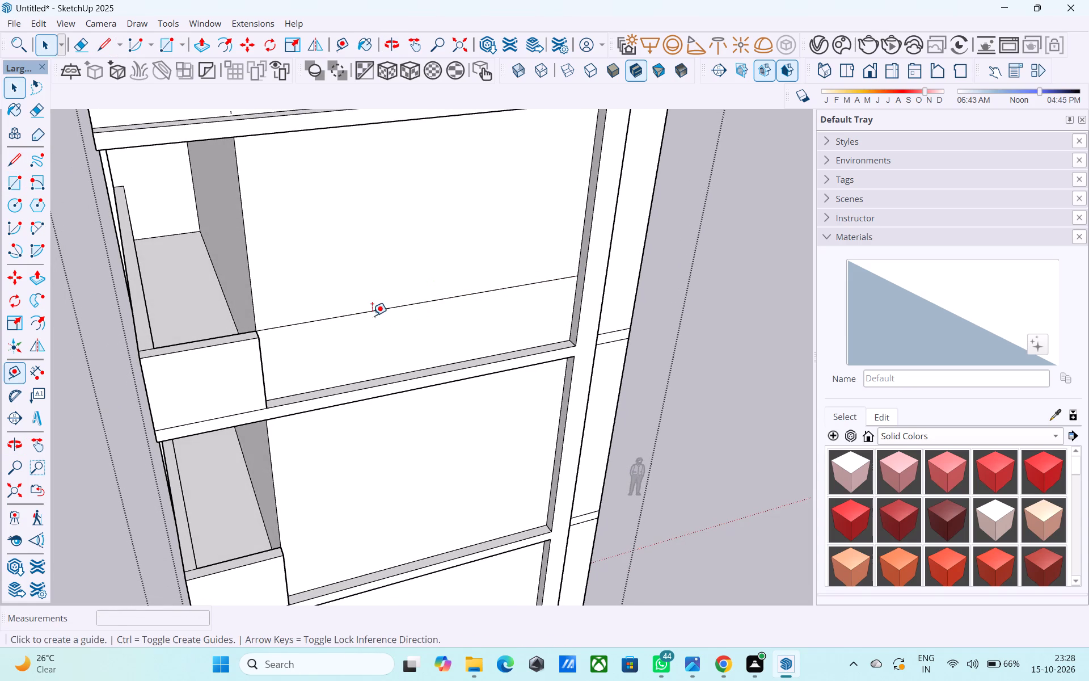
{"action": "left_click", "coordinate": [250, 267]}
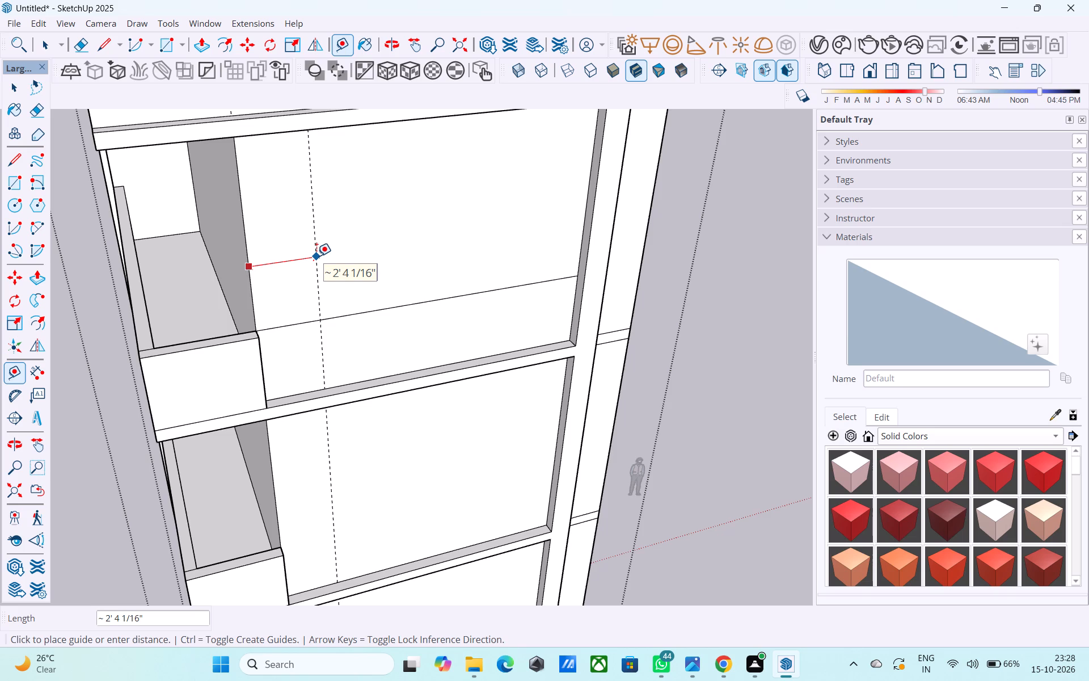
{"action": "type", "text": "4'"}
{"action": "key", "text": "Return"}
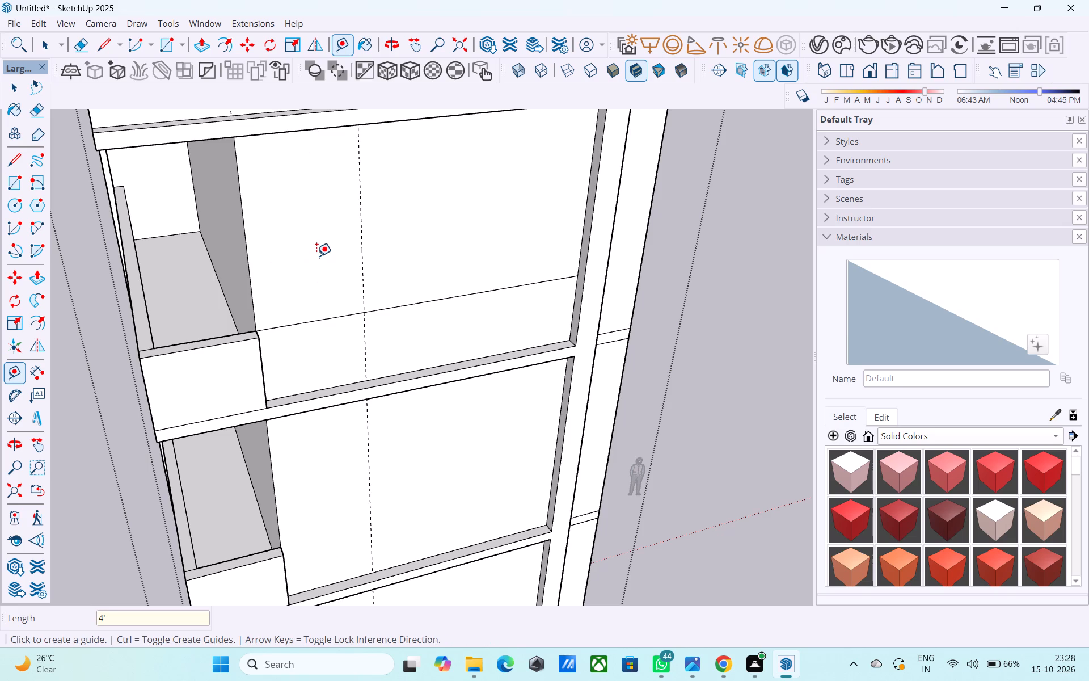
Draw a 6' by 6' rectangle on the topmost side wall panel, starting where the guide crosses the parapet-height line.
{"action": "key", "text": "r"}
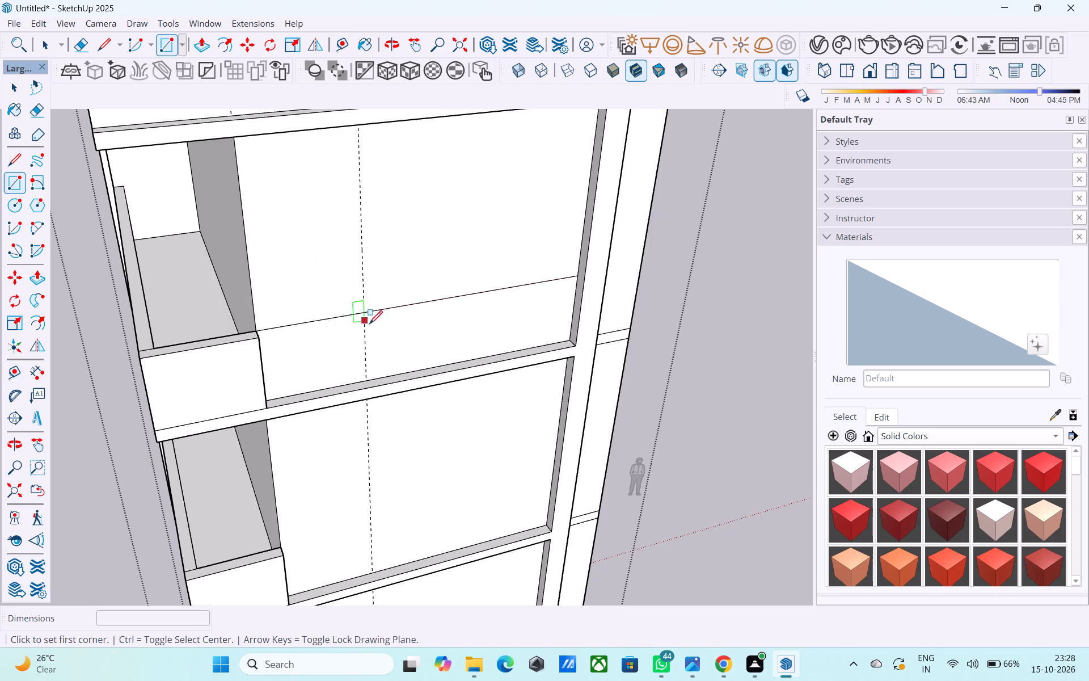
{"action": "left_click", "coordinate": [368, 315]}
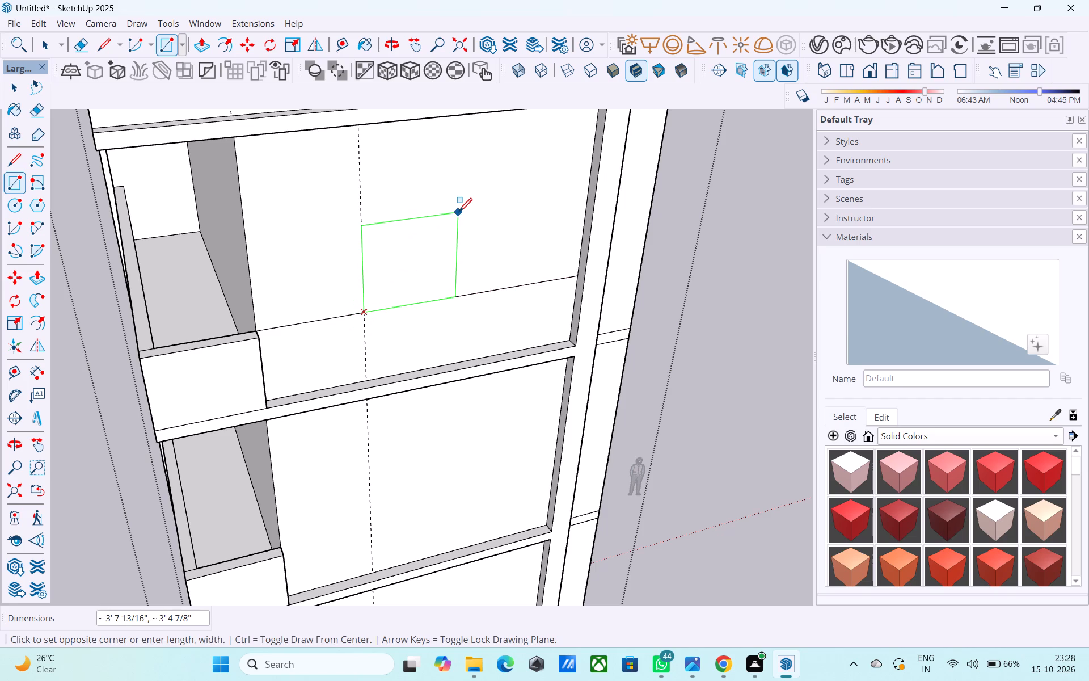
{"action": "type", "text": "6',6'"}
{"action": "key", "text": "Return"}
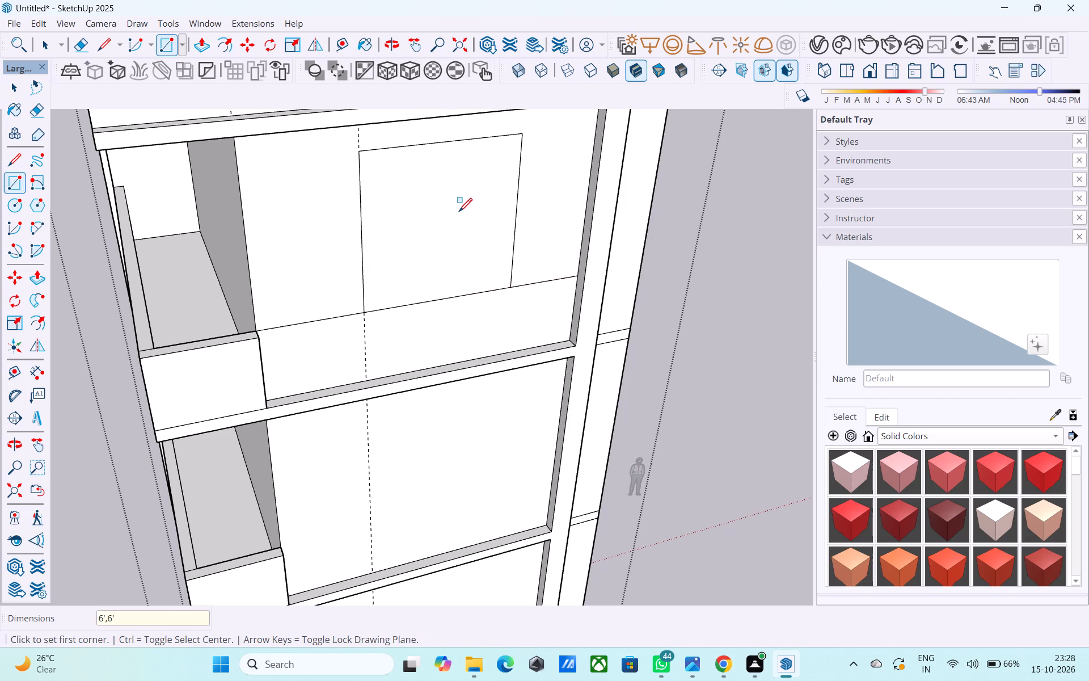
Draw a 13' horizontal line across the second side wall panel from the top, level with that balcony's parapet top.
{"action": "scroll", "coordinate": [459, 213], "scroll_direction": "down", "scroll_amount": 7}
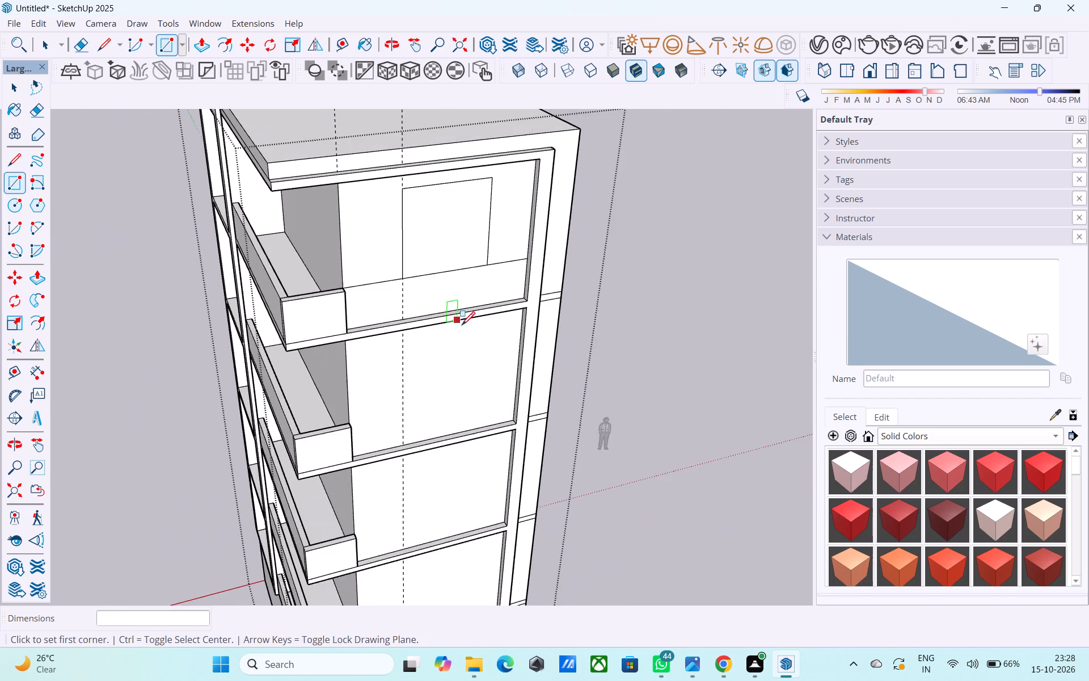
{"action": "scroll", "coordinate": [462, 326], "scroll_direction": "down", "scroll_amount": 2}
{"action": "scroll", "coordinate": [410, 419], "scroll_direction": "up", "scroll_amount": 7}
{"action": "middle_click", "coordinate": [410, 419]}
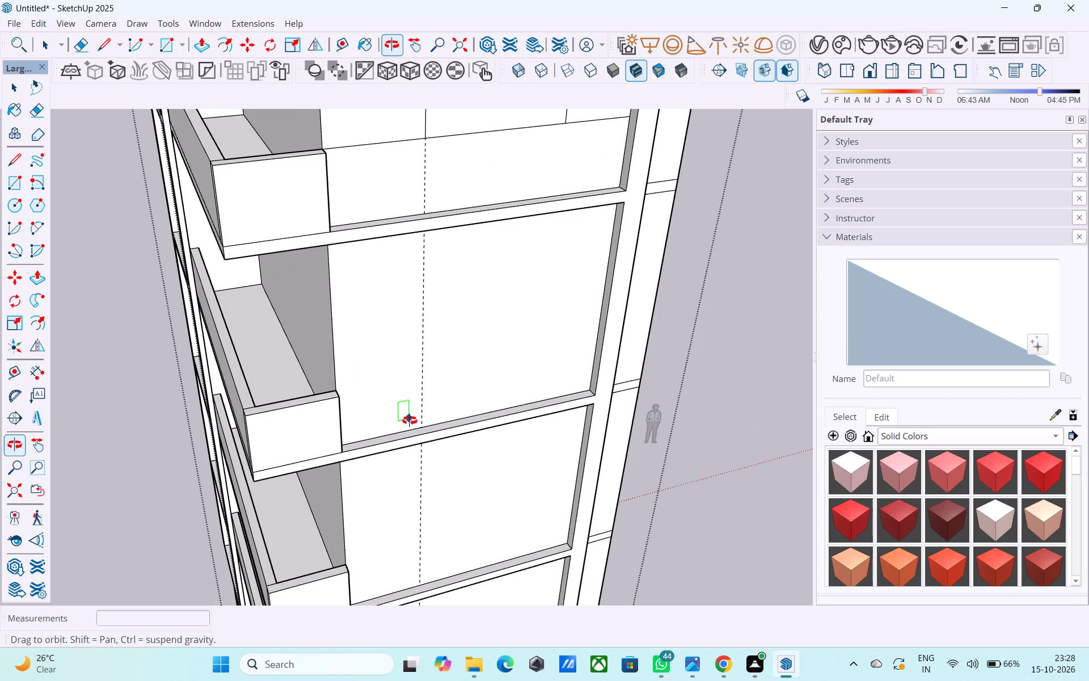
{"action": "middle_click_drag", "start_coordinate": [409, 421], "coordinate": [219, 409]}
{"action": "scroll", "coordinate": [336, 382], "scroll_direction": "up", "scroll_amount": 1}
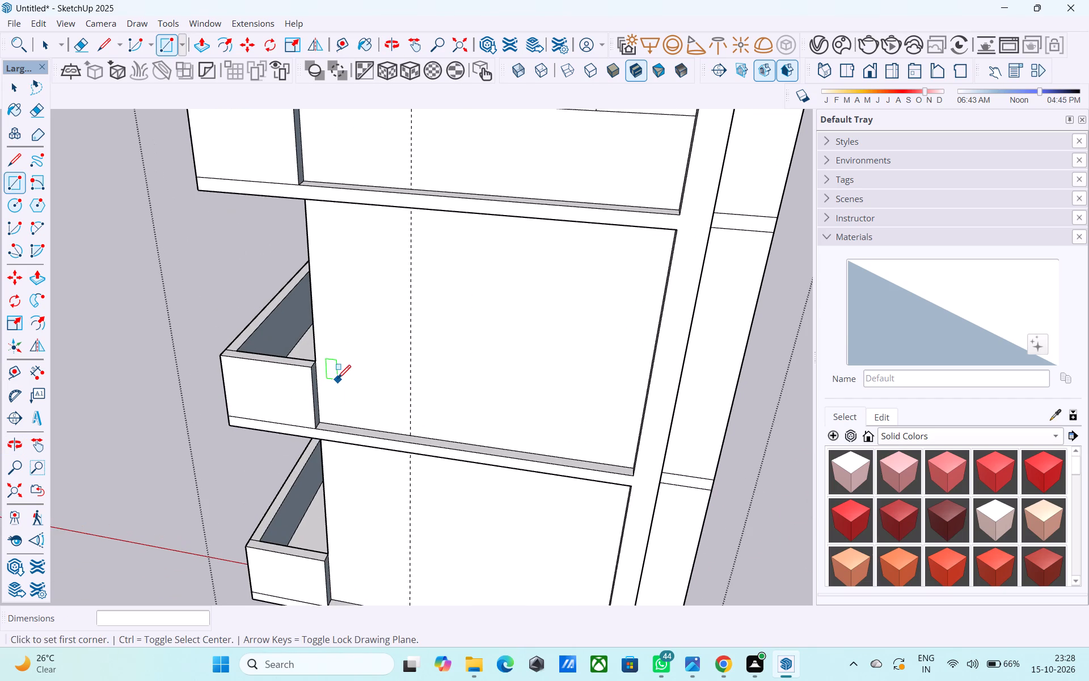
{"action": "key", "text": "l"}
{"action": "left_click", "coordinate": [311, 359]}
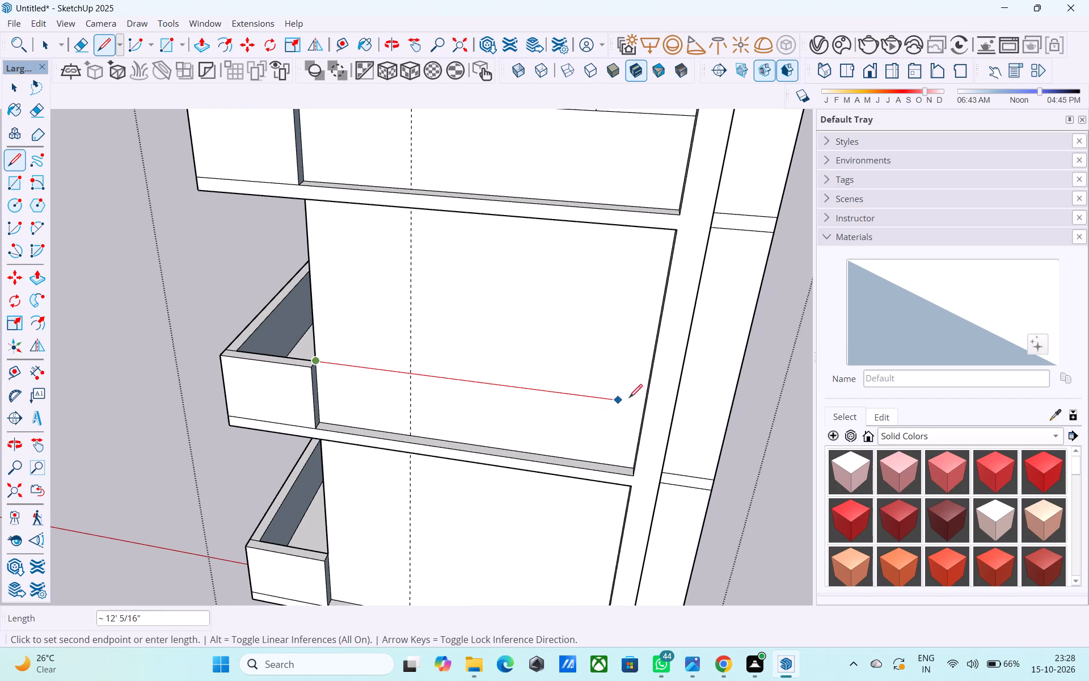
{"action": "scroll", "coordinate": [644, 410], "scroll_direction": "up", "scroll_amount": 4}
{"action": "middle_click_drag", "start_coordinate": [644, 409], "coordinate": [821, 363]}
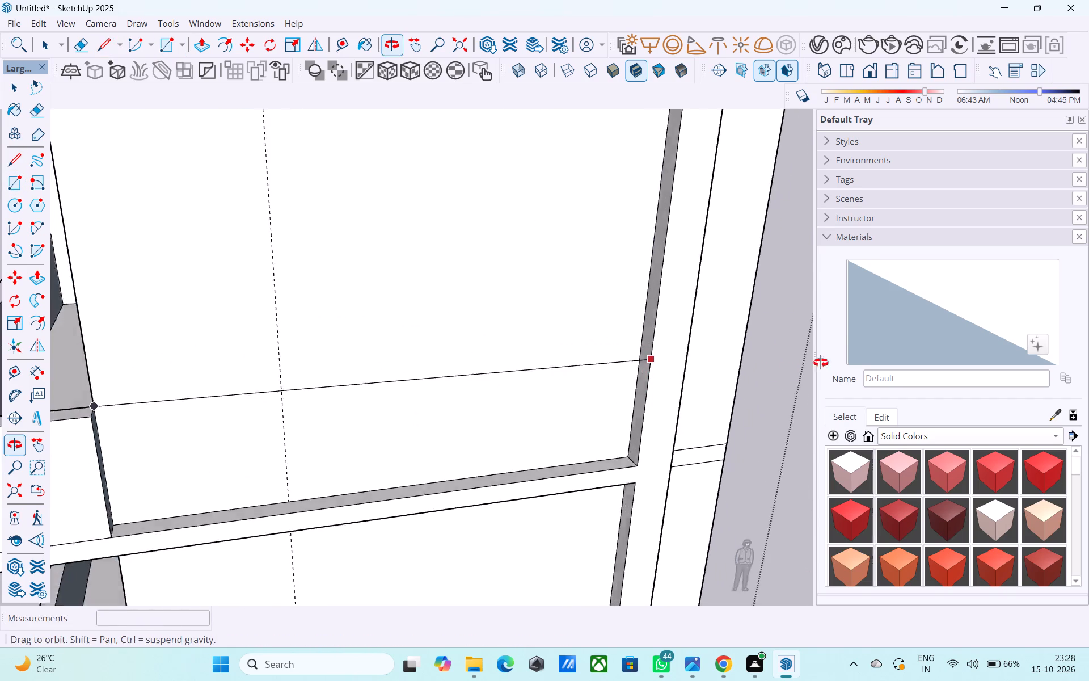
{"action": "middle_click_drag", "start_coordinate": [821, 363], "coordinate": [834, 359]}
{"action": "left_click", "coordinate": [639, 343]}
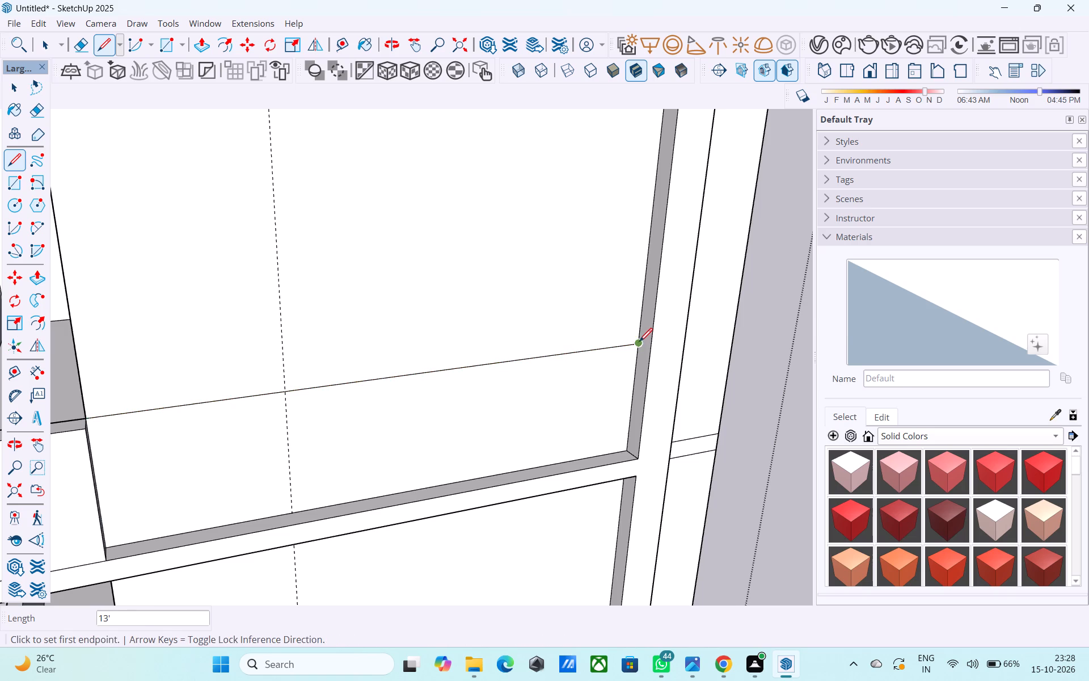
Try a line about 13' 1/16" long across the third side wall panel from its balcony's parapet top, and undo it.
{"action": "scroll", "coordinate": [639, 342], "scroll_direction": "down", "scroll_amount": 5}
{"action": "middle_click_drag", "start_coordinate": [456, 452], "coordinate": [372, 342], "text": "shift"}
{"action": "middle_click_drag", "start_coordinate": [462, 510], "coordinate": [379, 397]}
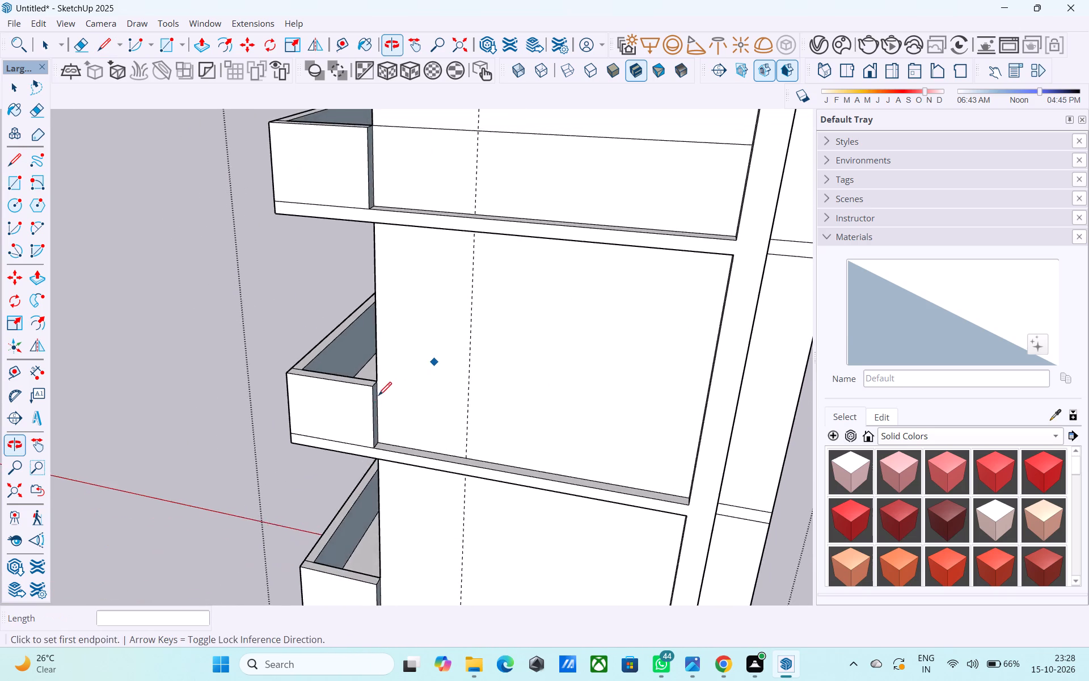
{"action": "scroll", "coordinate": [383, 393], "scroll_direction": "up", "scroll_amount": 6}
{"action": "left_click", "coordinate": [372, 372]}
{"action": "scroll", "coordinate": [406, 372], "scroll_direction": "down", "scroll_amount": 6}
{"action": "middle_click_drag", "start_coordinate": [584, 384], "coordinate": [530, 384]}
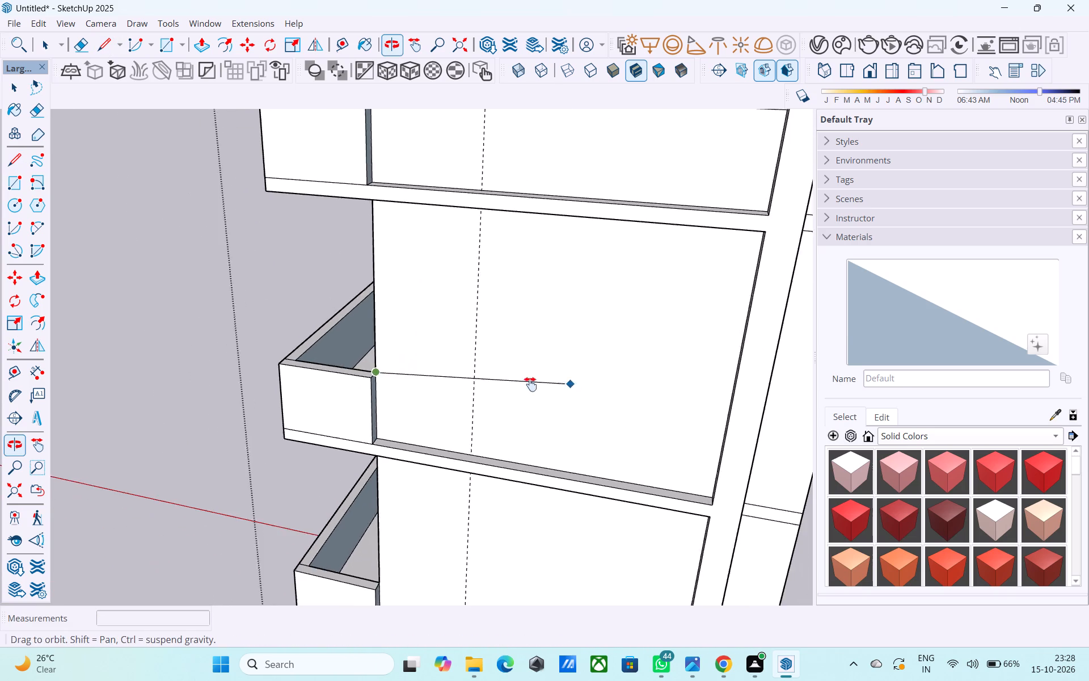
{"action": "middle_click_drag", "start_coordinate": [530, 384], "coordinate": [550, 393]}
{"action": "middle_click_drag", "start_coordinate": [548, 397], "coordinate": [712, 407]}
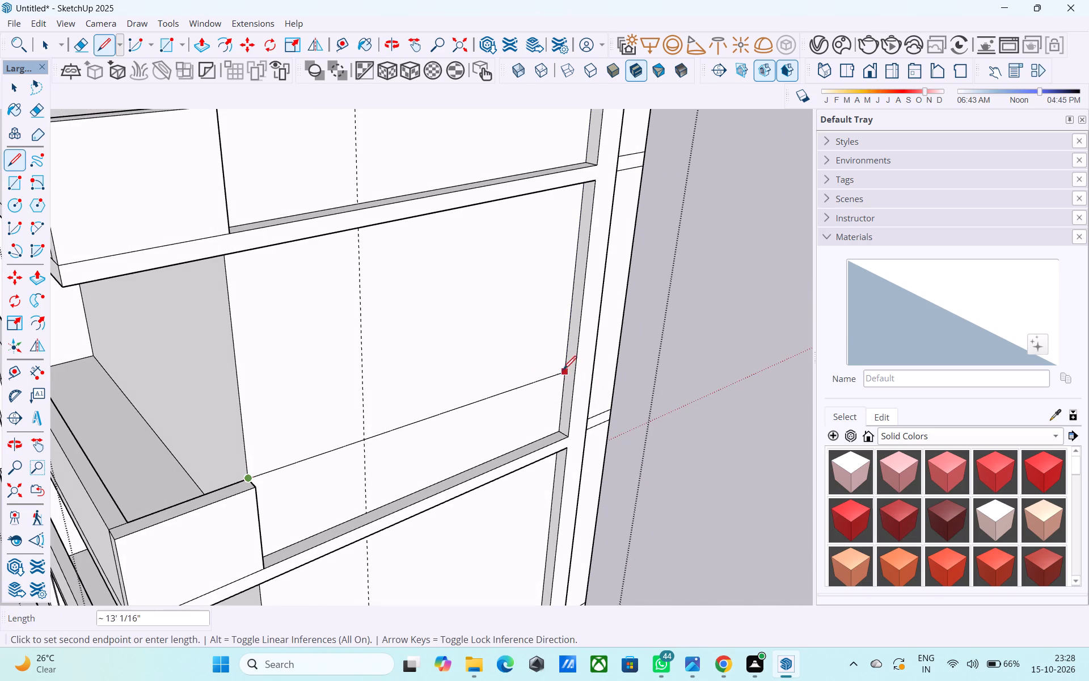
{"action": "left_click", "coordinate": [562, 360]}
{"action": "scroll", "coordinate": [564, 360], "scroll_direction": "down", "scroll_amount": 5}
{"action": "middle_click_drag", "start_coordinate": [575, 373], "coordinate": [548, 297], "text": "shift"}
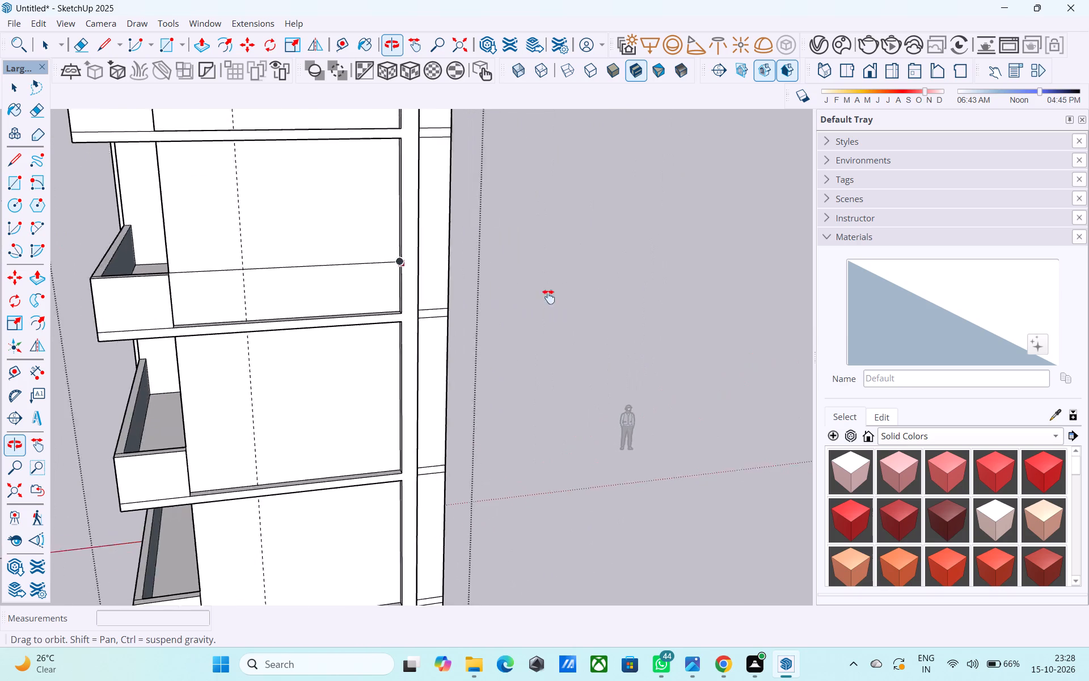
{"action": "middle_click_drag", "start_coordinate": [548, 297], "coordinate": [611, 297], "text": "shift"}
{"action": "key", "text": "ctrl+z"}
Draw a 13' horizontal line across the third side wall panel from the top, level with that balcony's parapet top.
{"action": "middle_click_drag", "start_coordinate": [435, 301], "coordinate": [509, 350]}
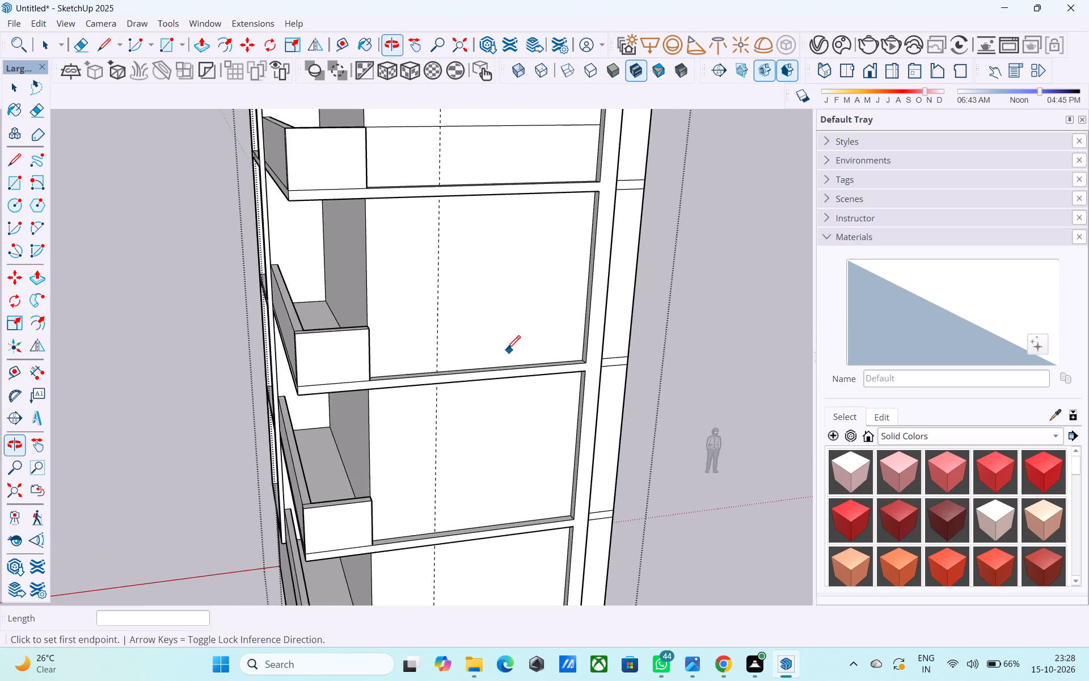
{"action": "middle_click_drag", "start_coordinate": [433, 360], "coordinate": [311, 381]}
{"action": "middle_click_drag", "start_coordinate": [158, 366], "coordinate": [286, 390]}
{"action": "scroll", "coordinate": [285, 393], "scroll_direction": "up", "scroll_amount": 10}
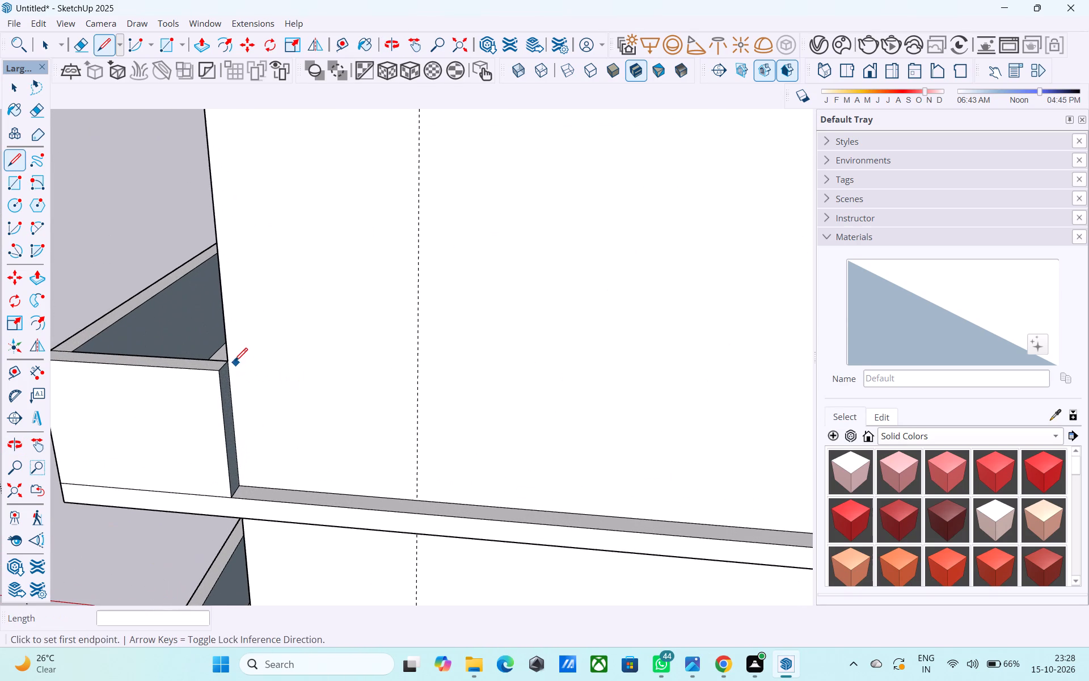
{"action": "left_click", "coordinate": [231, 363]}
{"action": "scroll", "coordinate": [499, 372], "scroll_direction": "down", "scroll_amount": 5}
{"action": "middle_click_drag", "start_coordinate": [535, 383], "coordinate": [456, 367], "text": "shift"}
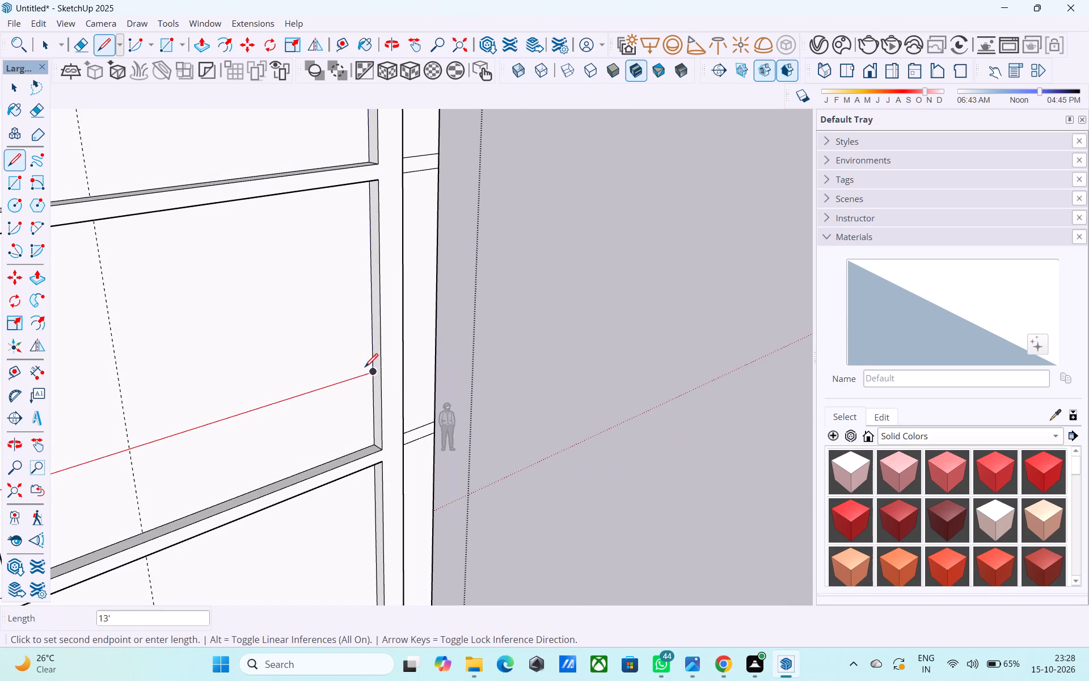
{"action": "left_click", "coordinate": [370, 373]}
Draw a horizontal line across the fourth side wall panel from the top, level with that balcony's parapet top.
{"action": "scroll", "coordinate": [386, 370], "scroll_direction": "down", "scroll_amount": 11}
{"action": "middle_click_drag", "start_coordinate": [340, 452], "coordinate": [369, 318]}
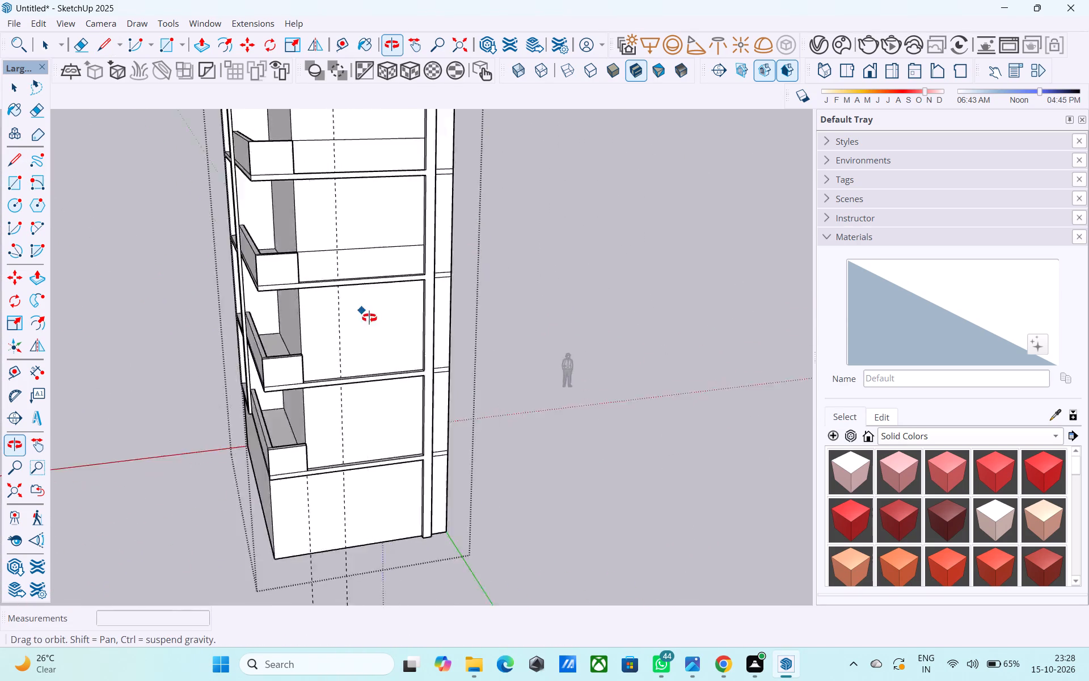
{"action": "middle_click_drag", "start_coordinate": [369, 318], "coordinate": [392, 331]}
{"action": "scroll", "coordinate": [250, 350], "scroll_direction": "up", "scroll_amount": 12}
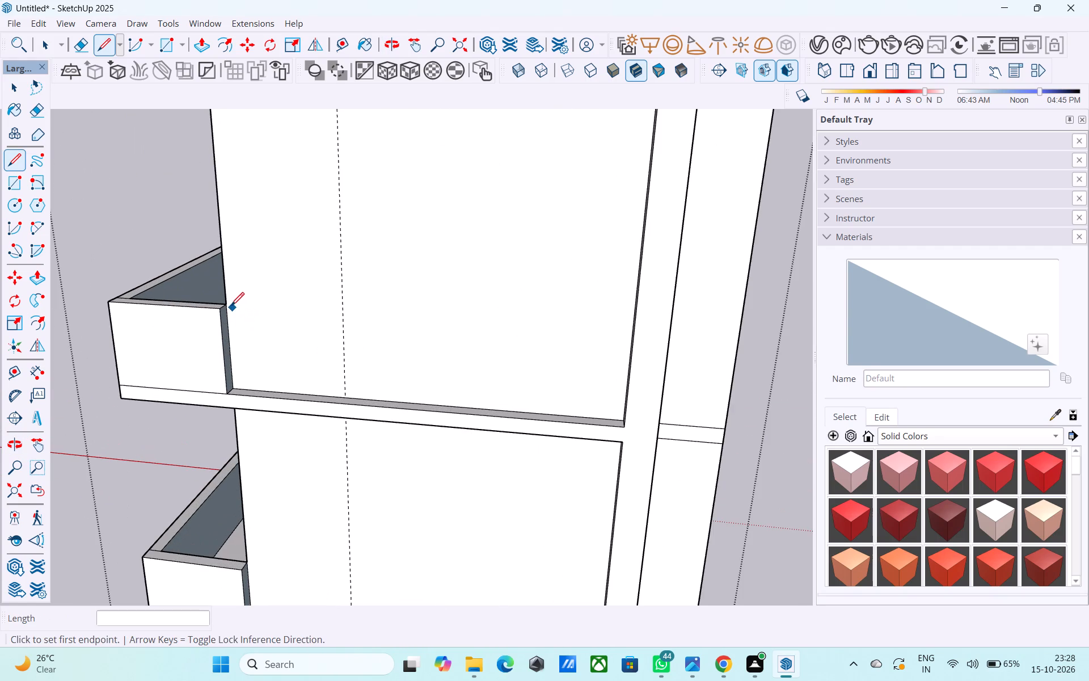
{"action": "left_click", "coordinate": [230, 307]}
{"action": "middle_click_drag", "start_coordinate": [450, 325], "coordinate": [527, 325], "text": "shift"}
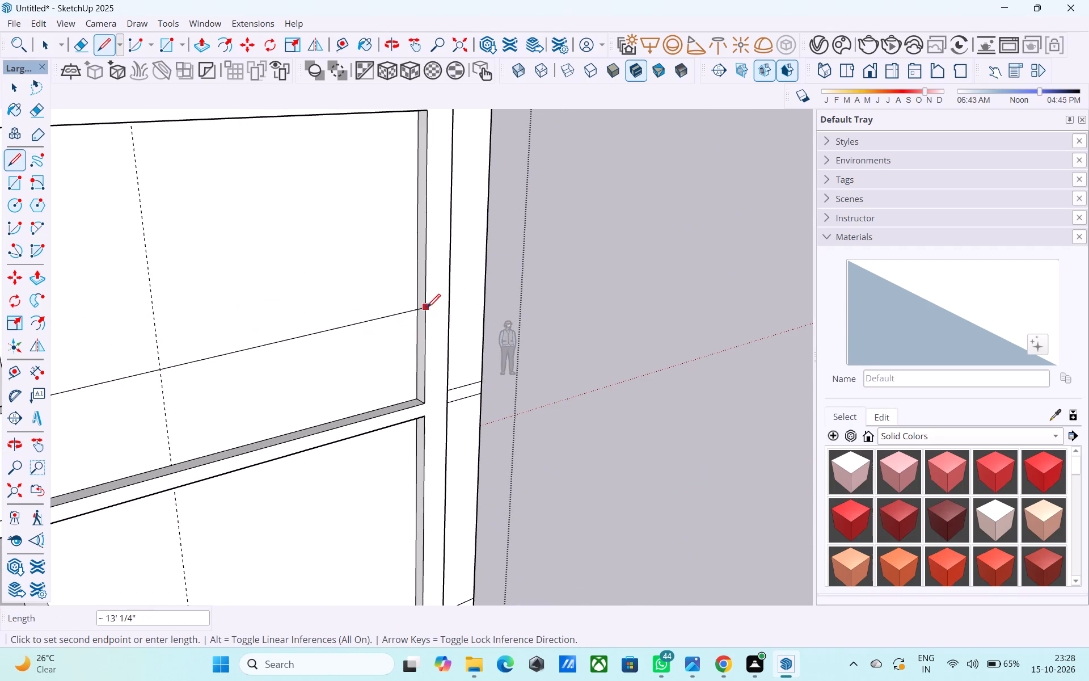
{"action": "left_click", "coordinate": [420, 320]}
Draw a 13' horizontal line across the fifth side wall panel from the top, level with that balcony's parapet top.
{"action": "scroll", "coordinate": [442, 325], "scroll_direction": "down", "scroll_amount": 5}
{"action": "middle_click_drag", "start_coordinate": [449, 331], "coordinate": [387, 300], "text": "shift"}
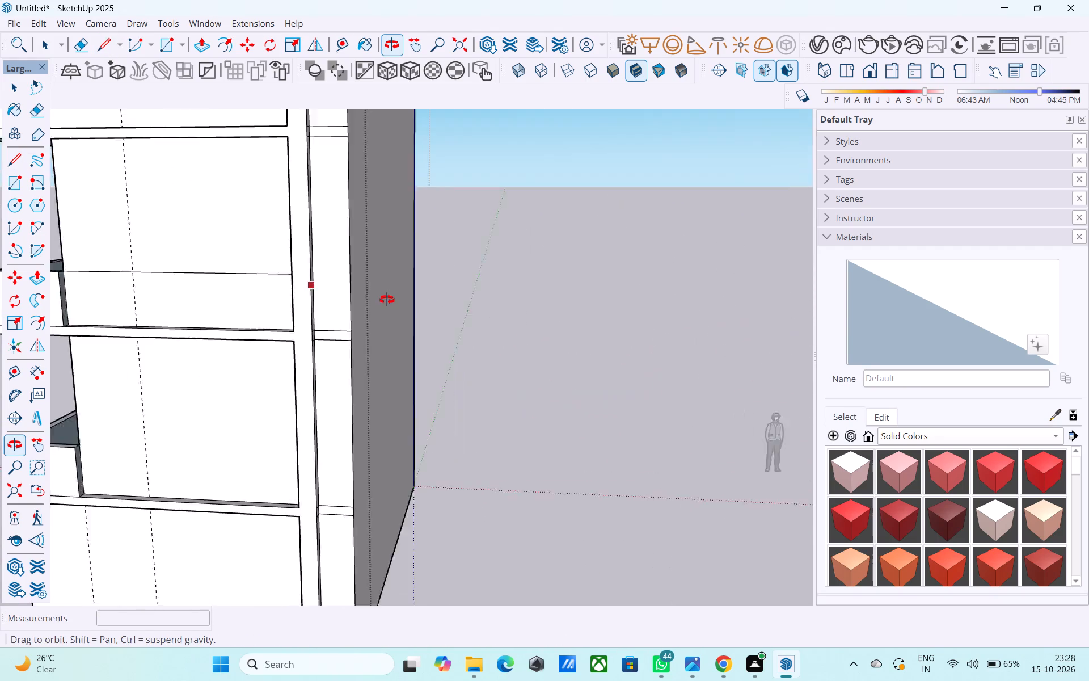
{"action": "middle_click_drag", "start_coordinate": [387, 300], "coordinate": [769, 305], "text": "shift"}
{"action": "middle_click_drag", "start_coordinate": [574, 465], "coordinate": [480, 385]}
{"action": "scroll", "coordinate": [414, 371], "scroll_direction": "up", "scroll_amount": 7}
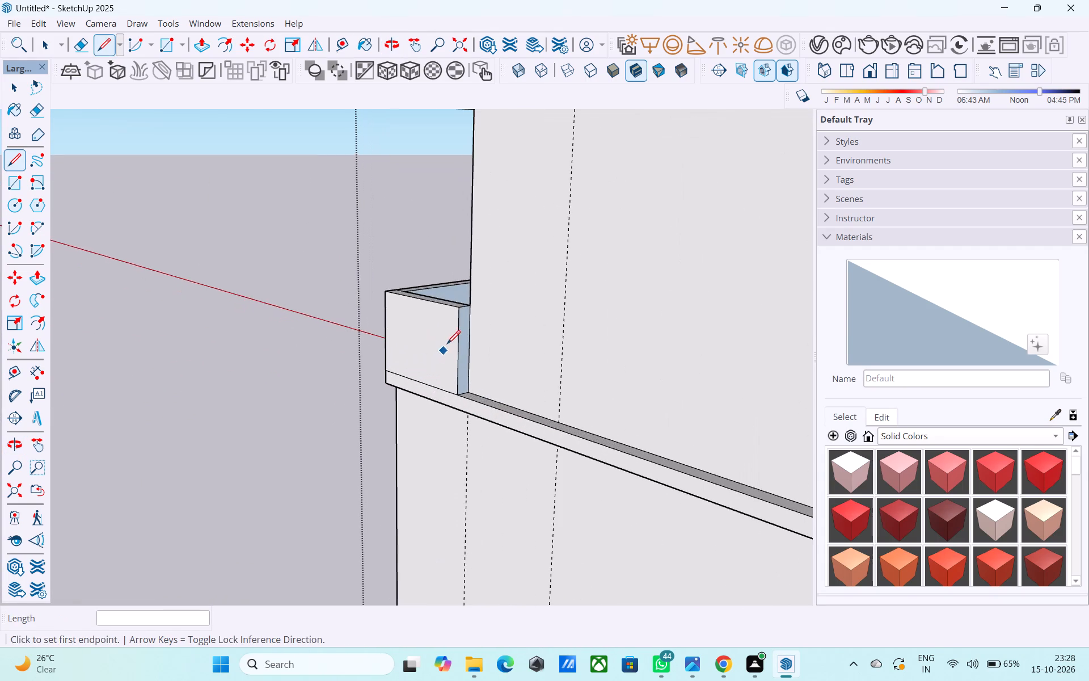
{"action": "left_click", "coordinate": [471, 310]}
{"action": "scroll", "coordinate": [484, 319], "scroll_direction": "down", "scroll_amount": 5}
{"action": "scroll", "coordinate": [576, 357], "scroll_direction": "up", "scroll_amount": 1}
{"action": "middle_click_drag", "start_coordinate": [576, 357], "coordinate": [233, 364]}
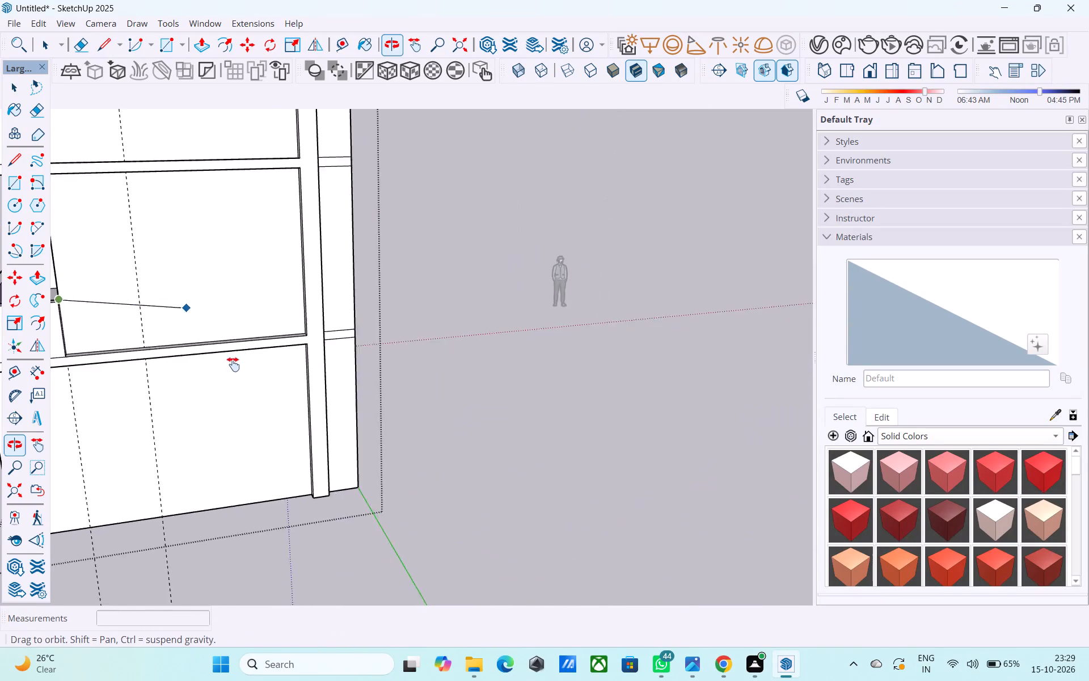
{"action": "middle_click_drag", "start_coordinate": [233, 364], "coordinate": [506, 390]}
{"action": "scroll", "coordinate": [487, 355], "scroll_direction": "up", "scroll_amount": 2}
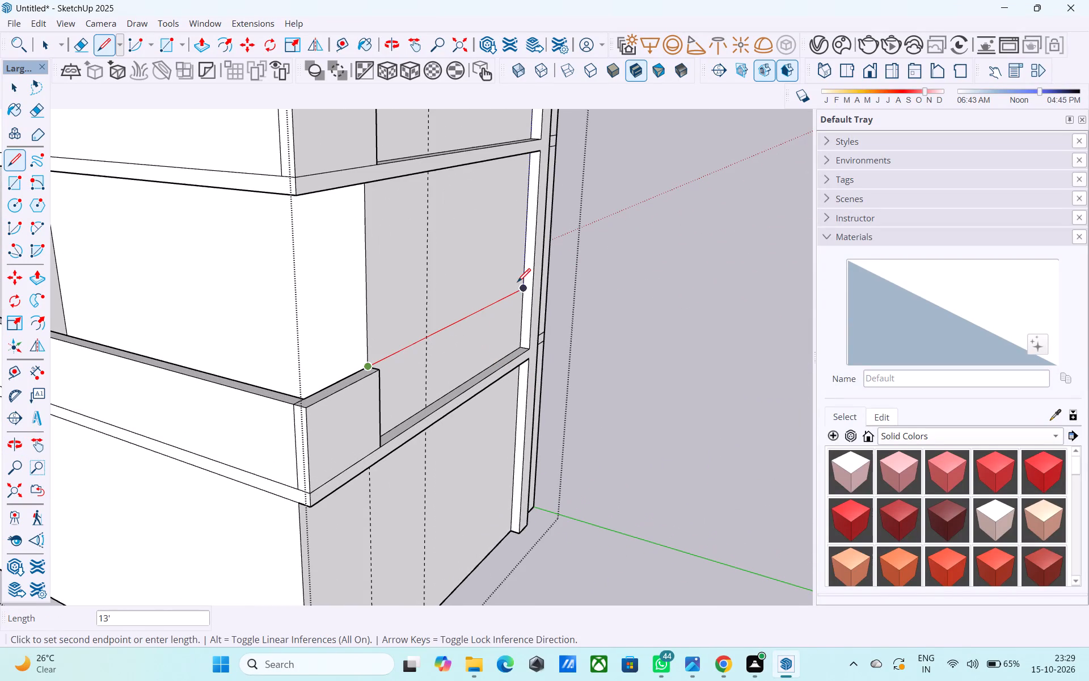
{"action": "left_click", "coordinate": [521, 283]}
Copy the outer, top and front end faces of the second balcony's side parapet 6" inward along the balcony.
{"action": "scroll", "coordinate": [521, 283], "scroll_direction": "down", "scroll_amount": 3}
{"action": "middle_click_drag", "start_coordinate": [524, 286], "coordinate": [520, 316], "text": "shift"}
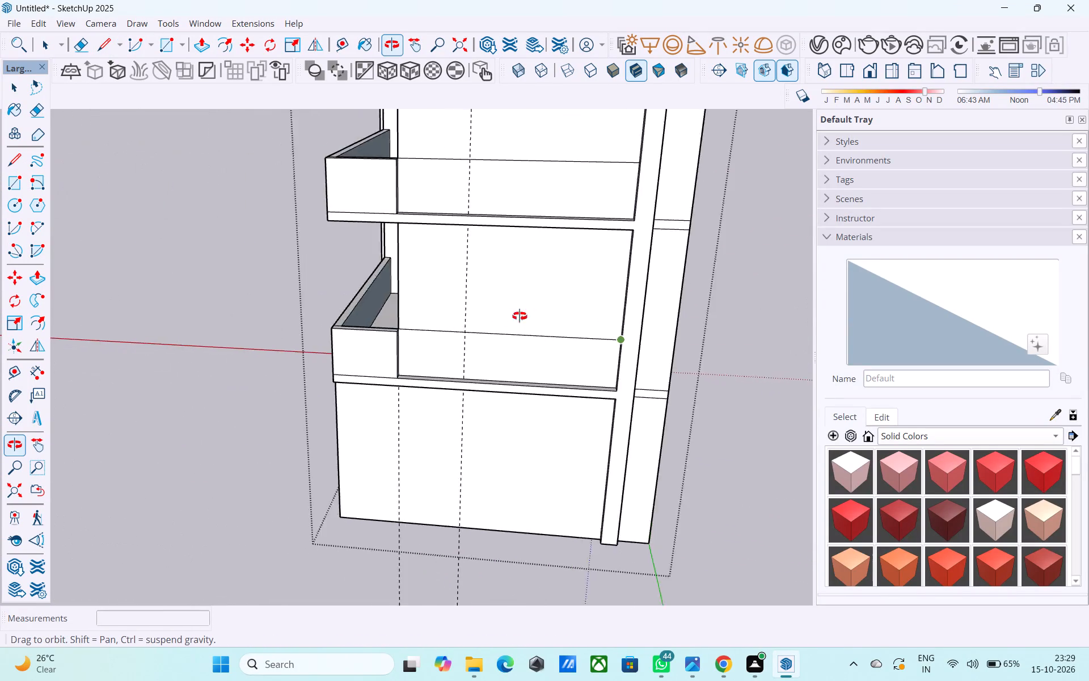
{"action": "middle_click_drag", "start_coordinate": [520, 316], "coordinate": [640, 506], "text": "shift"}
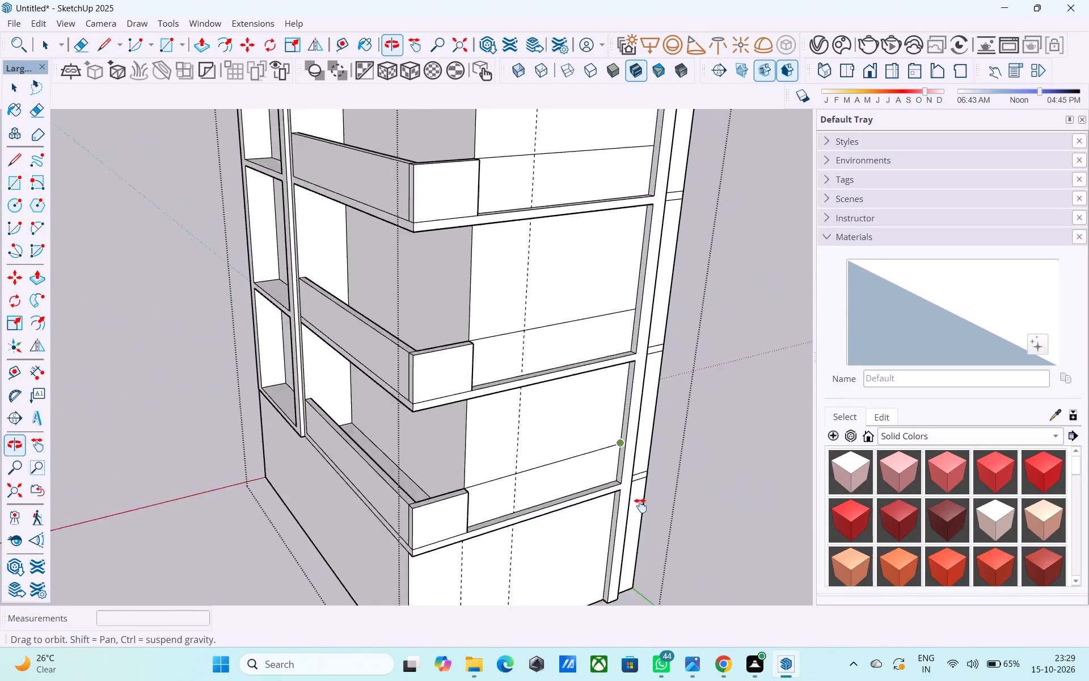
{"action": "middle_click_drag", "start_coordinate": [640, 506], "coordinate": [640, 518], "text": "shift"}
{"action": "scroll", "coordinate": [640, 518], "scroll_direction": "down", "scroll_amount": 5, "text": "shift"}
{"action": "middle_click_drag", "start_coordinate": [587, 426], "coordinate": [577, 600]}
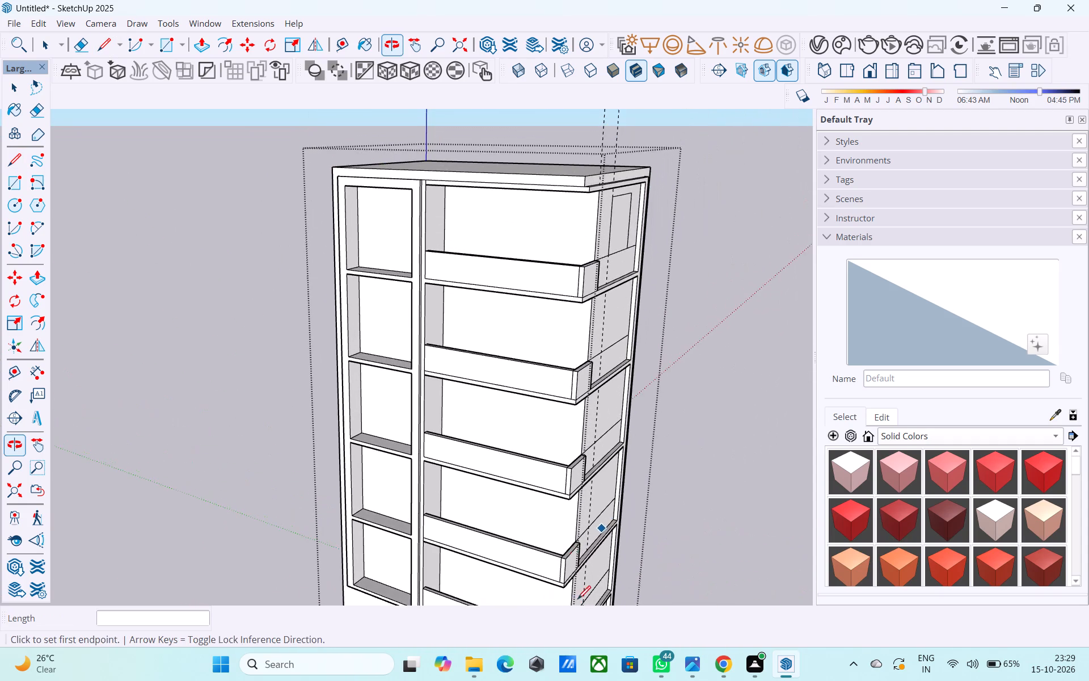
{"action": "scroll", "coordinate": [565, 404], "scroll_direction": "up", "scroll_amount": 6}
{"action": "middle_click_drag", "start_coordinate": [585, 389], "coordinate": [510, 424], "text": "shift"}
{"action": "scroll", "coordinate": [523, 419], "scroll_direction": "up", "scroll_amount": 4}
{"action": "key", "text": "space"}
{"action": "left_click", "coordinate": [524, 411]}
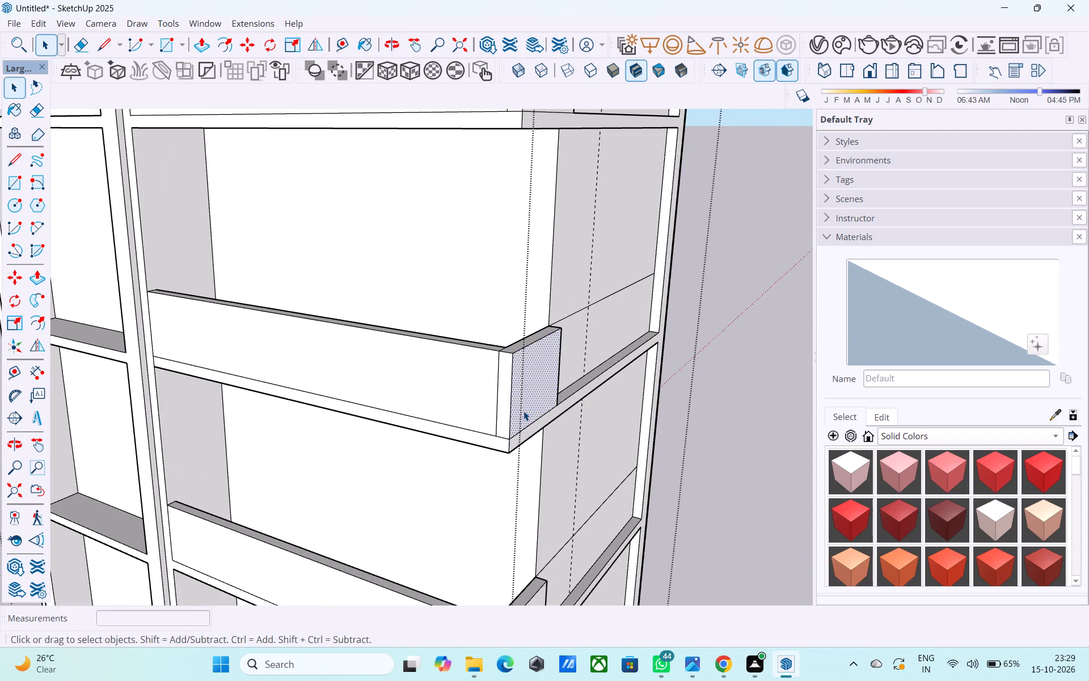
{"action": "middle_click_drag", "start_coordinate": [524, 411], "coordinate": [634, 484], "text": "shift"}
{"action": "left_click", "coordinate": [517, 354]}
{"action": "middle_click_drag", "start_coordinate": [518, 355], "coordinate": [426, 349], "text": "shift"}
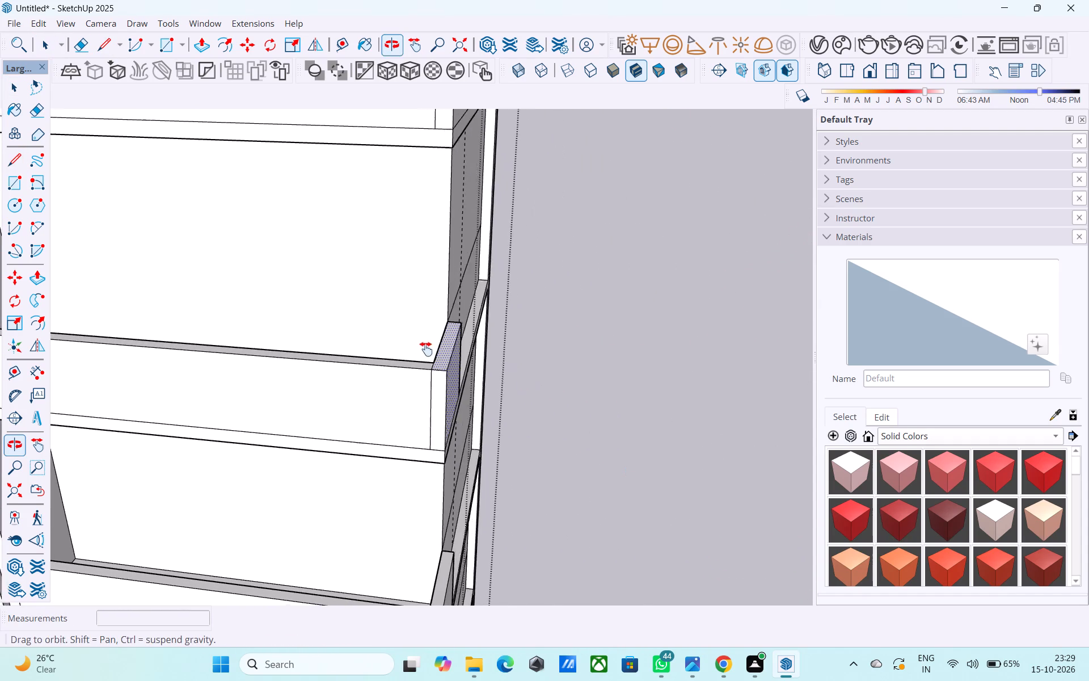
{"action": "middle_click_drag", "start_coordinate": [426, 349], "coordinate": [417, 348], "text": "shift"}
{"action": "scroll", "coordinate": [410, 380], "scroll_direction": "up", "scroll_amount": 4}
{"action": "left_click", "coordinate": [409, 380], "text": "shift"}
{"action": "key", "text": "m"}
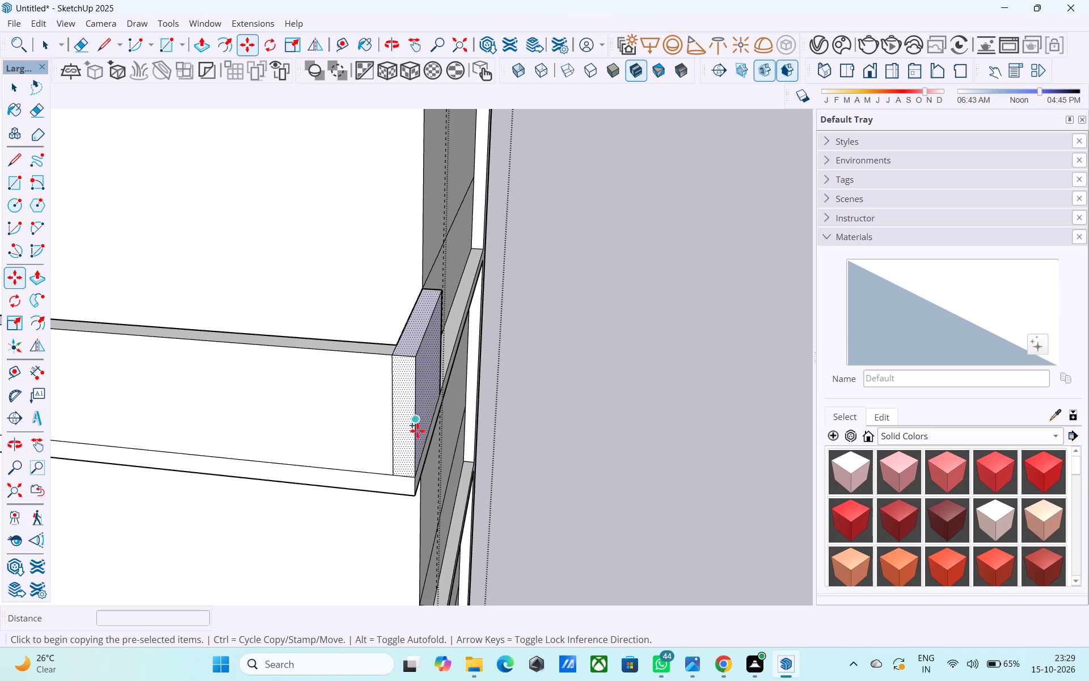
{"action": "left_click", "coordinate": [419, 479]}
{"action": "left_click", "coordinate": [386, 477]}
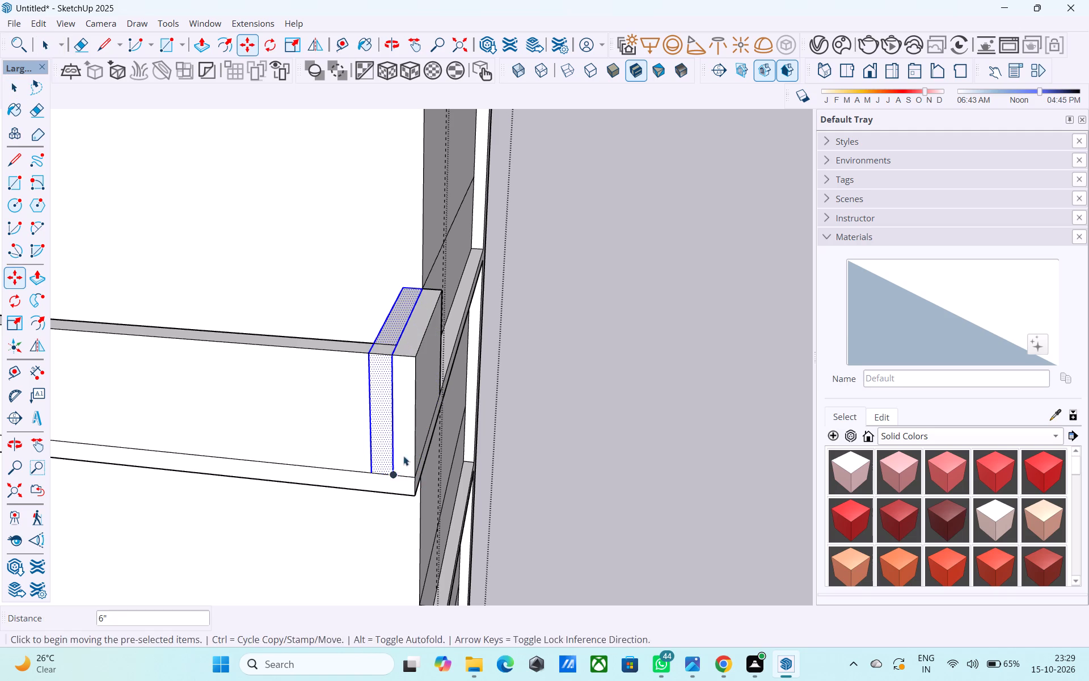
{"action": "key", "text": "space"}
Delete the leftover faces and edges of the second balcony's original side parapet end outside the copy.
{"action": "left_click", "coordinate": [406, 440]}
{"action": "key", "text": "Delete"}
{"action": "left_click", "coordinate": [423, 400]}
{"action": "key", "text": "Delete"}
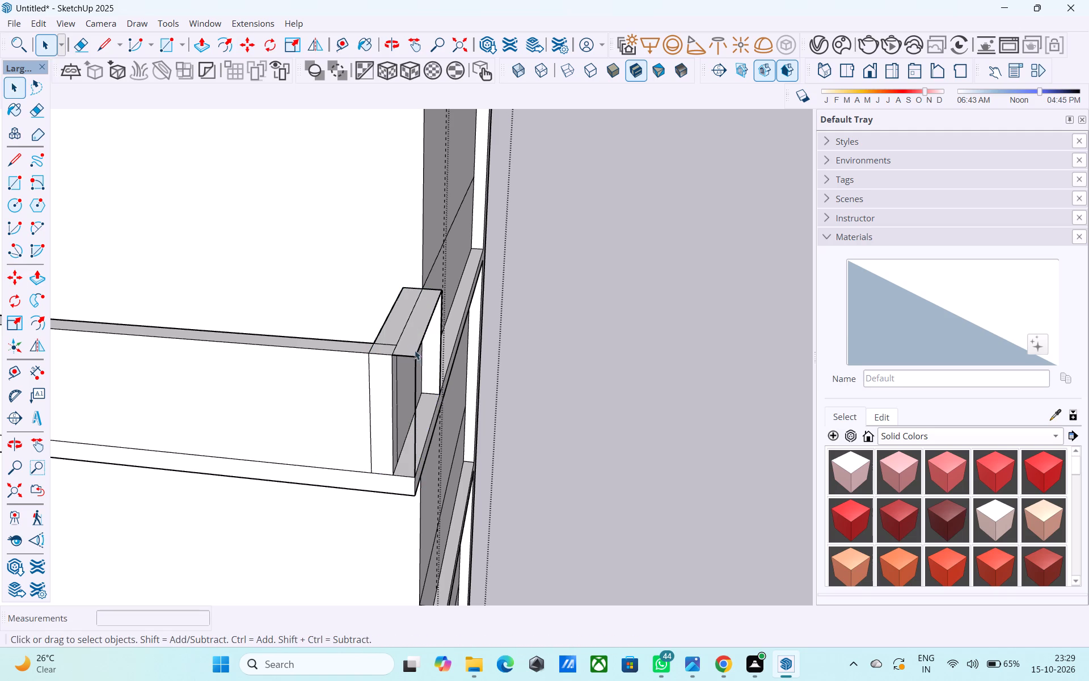
{"action": "left_click", "coordinate": [408, 340]}
{"action": "key", "text": "Delete"}
{"action": "left_click", "coordinate": [427, 340]}
{"action": "key", "text": "Delete"}
{"action": "left_click", "coordinate": [425, 331]}
{"action": "key", "text": "Delete"}
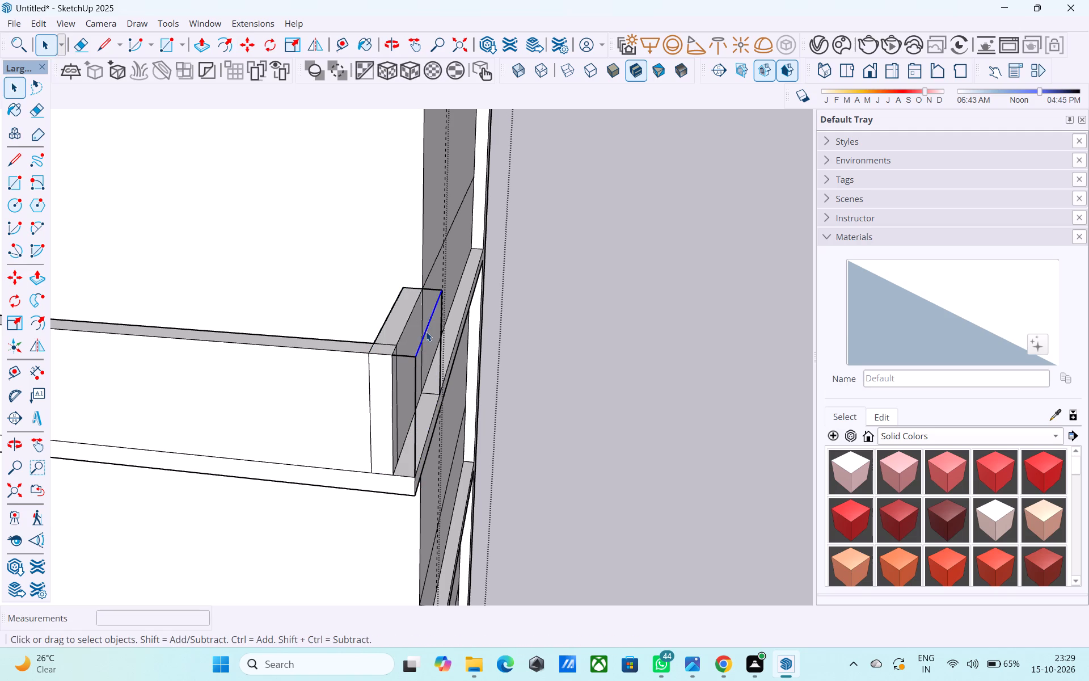
{"action": "left_click", "coordinate": [408, 356]}
{"action": "key", "text": "Delete"}
{"action": "left_click", "coordinate": [415, 365]}
{"action": "key", "text": "Delete"}
{"action": "left_click", "coordinate": [442, 323]}
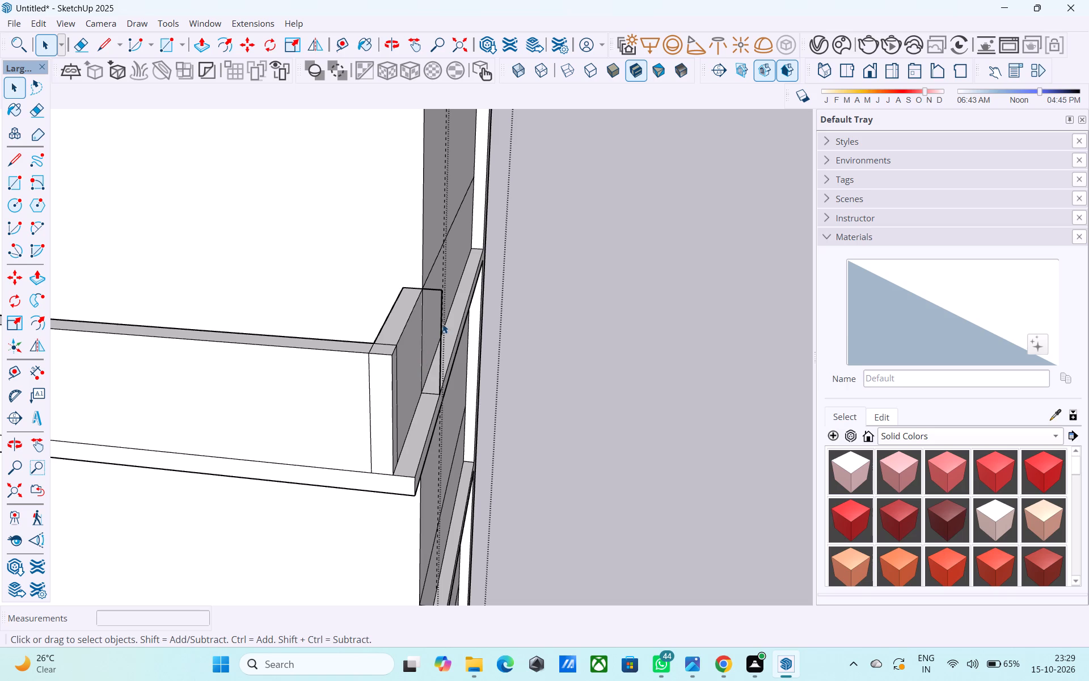
{"action": "key", "text": "Delete"}
{"action": "left_click", "coordinate": [443, 289]}
{"action": "key", "text": "Delete"}
Draw a 6' by 6' rectangle on the second side wall panel from the top, starting where the guide crosses the parapet-height line.
{"action": "scroll", "coordinate": [440, 389], "scroll_direction": "down", "scroll_amount": 1}
{"action": "middle_click_drag", "start_coordinate": [437, 389], "coordinate": [201, 356]}
{"action": "scroll", "coordinate": [208, 348], "scroll_direction": "down", "scroll_amount": 5}
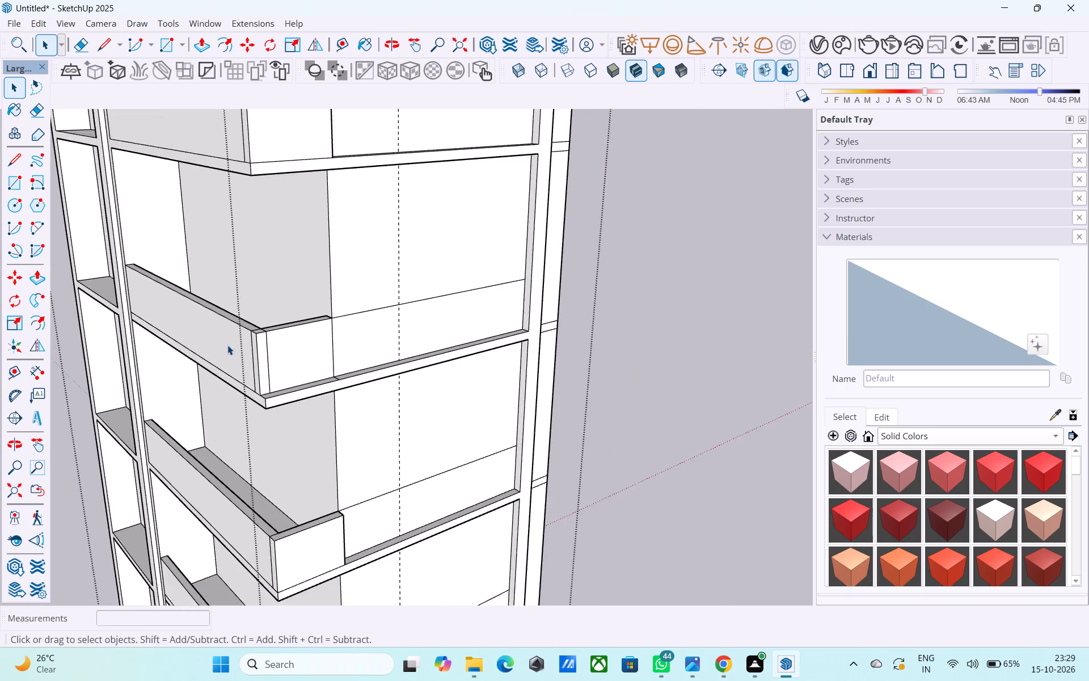
{"action": "scroll", "coordinate": [227, 345], "scroll_direction": "down", "scroll_amount": 7}
{"action": "middle_click_drag", "start_coordinate": [231, 351], "coordinate": [166, 443]}
{"action": "key", "text": "r"}
{"action": "scroll", "coordinate": [184, 426], "scroll_direction": "up", "scroll_amount": 4}
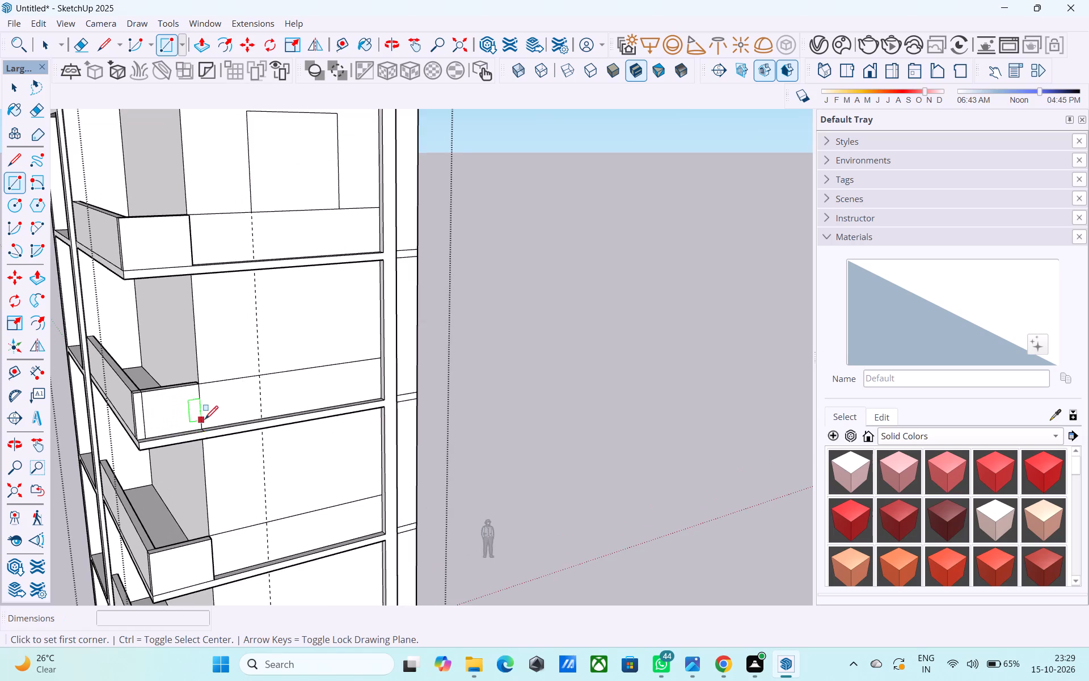
{"action": "middle_click_drag", "start_coordinate": [215, 417], "coordinate": [224, 486]}
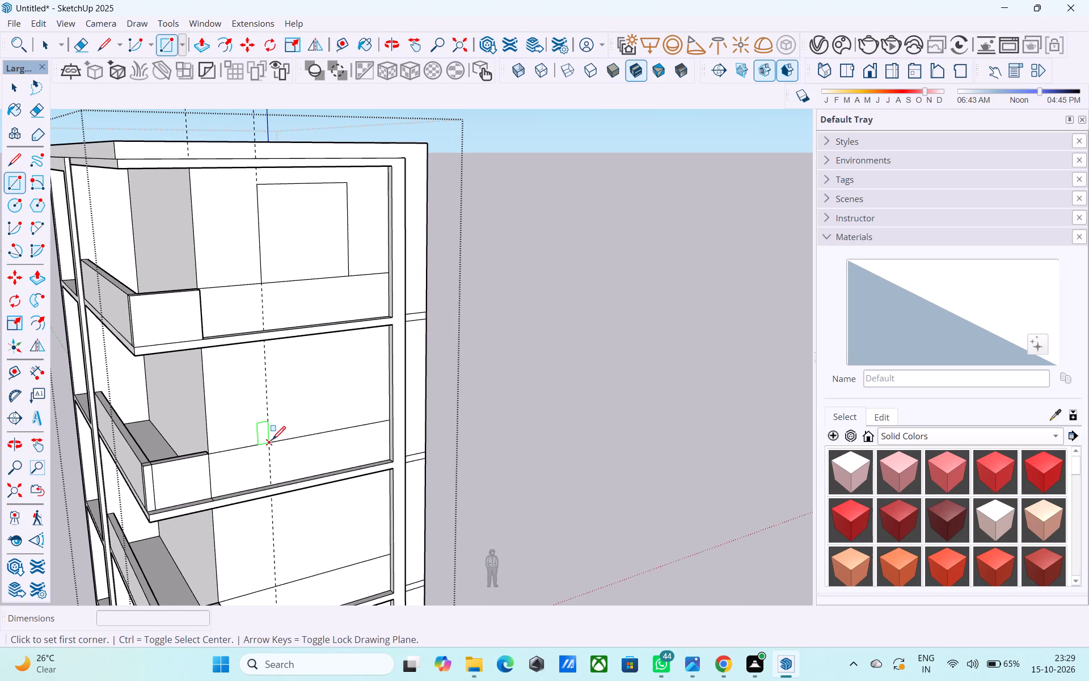
{"action": "left_click", "coordinate": [272, 441]}
{"action": "type", "text": "6',6'"}
{"action": "key", "text": "Return"}
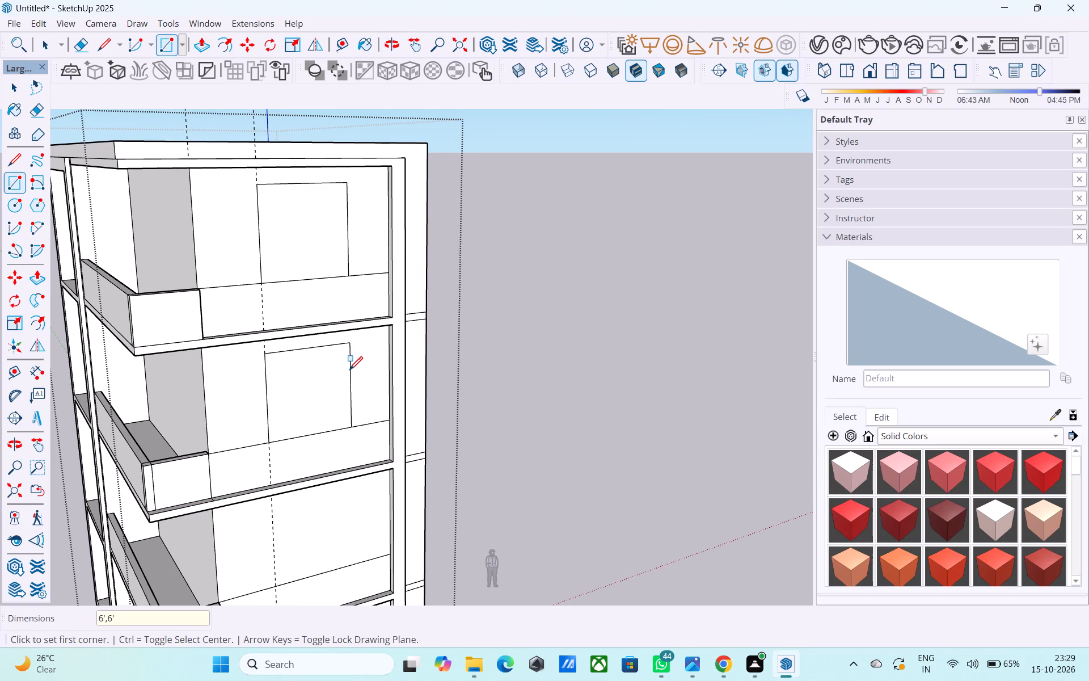
{"action": "key", "text": "space"}
Draw a 6' by 6' rectangle on the third side wall panel from the top, starting where the guide crosses the parapet-height line.
{"action": "scroll", "coordinate": [345, 354], "scroll_direction": "down", "scroll_amount": 5}
{"action": "middle_click_drag", "start_coordinate": [345, 354], "coordinate": [324, 279]}
{"action": "scroll", "coordinate": [299, 348], "scroll_direction": "up", "scroll_amount": 1}
{"action": "key", "text": "r"}
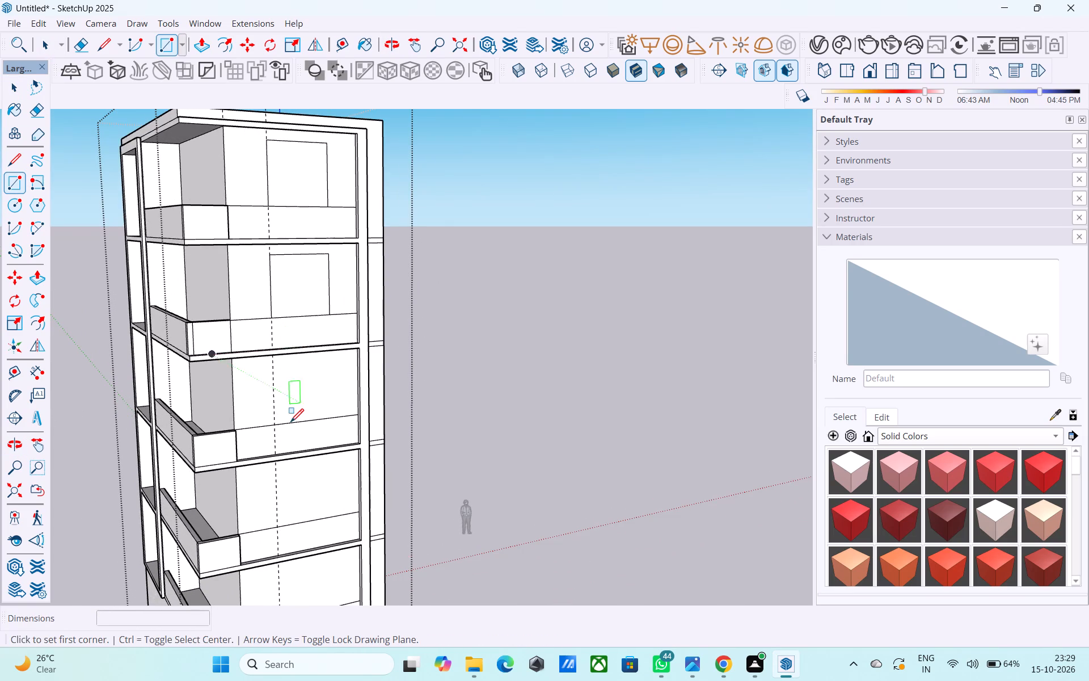
{"action": "left_click", "coordinate": [275, 426]}
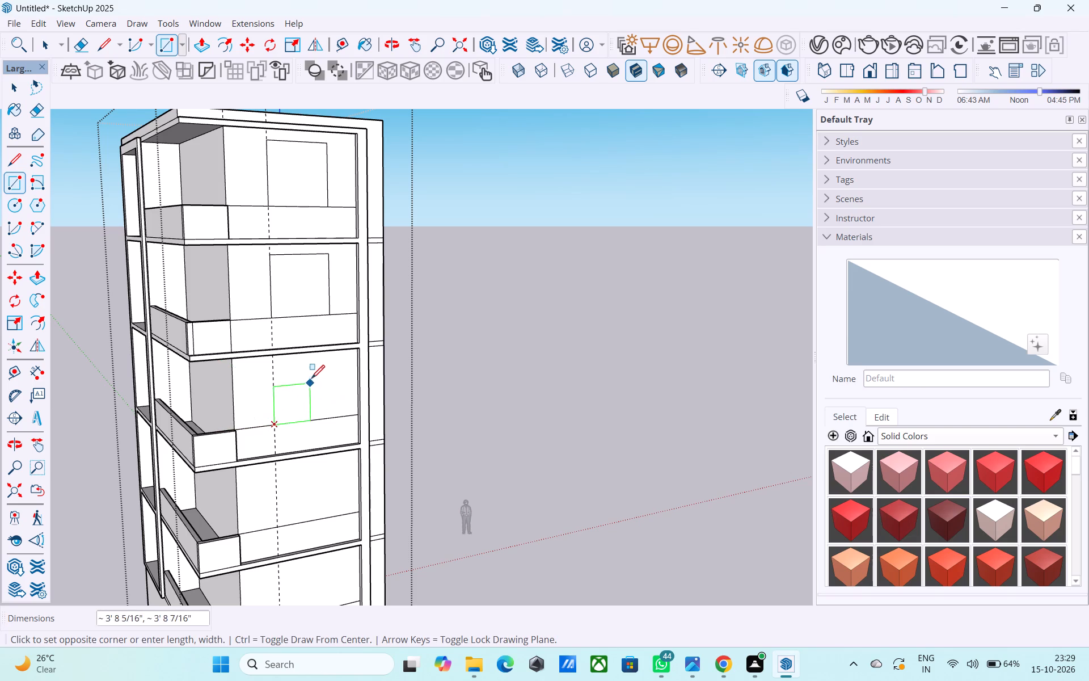
{"action": "type", "text": "6',6'"}
{"action": "key", "text": "Return"}
{"action": "key", "text": "space"}
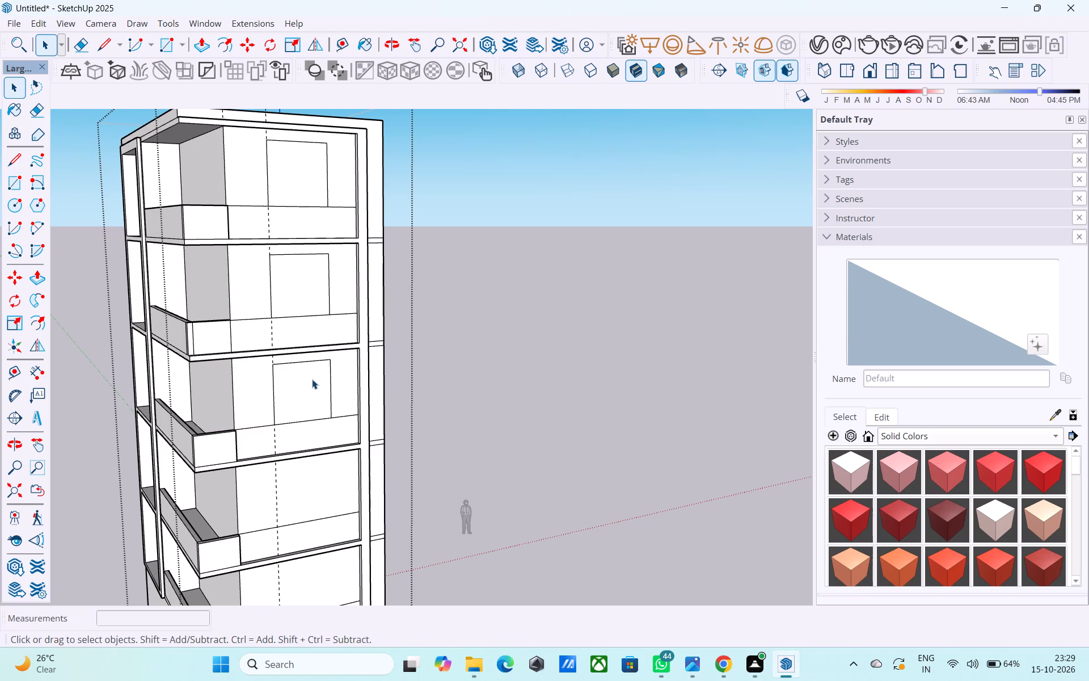
Draw a 6' by 6' rectangle on the fourth side wall panel from the top, starting where the guide crosses the parapet-height line.
{"action": "scroll", "coordinate": [312, 379], "scroll_direction": "down", "scroll_amount": 3}
{"action": "middle_click_drag", "start_coordinate": [312, 379], "coordinate": [286, 310], "text": "shift"}
{"action": "key", "text": "r"}
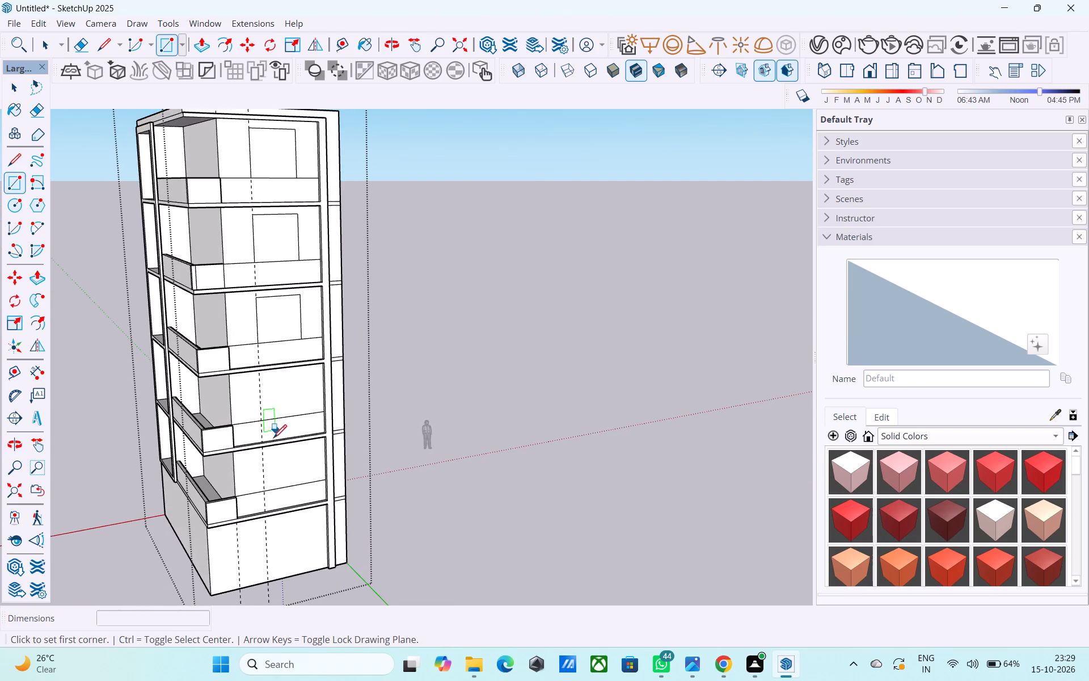
{"action": "scroll", "coordinate": [273, 439], "scroll_direction": "up", "scroll_amount": 8}
{"action": "left_click", "coordinate": [250, 398]}
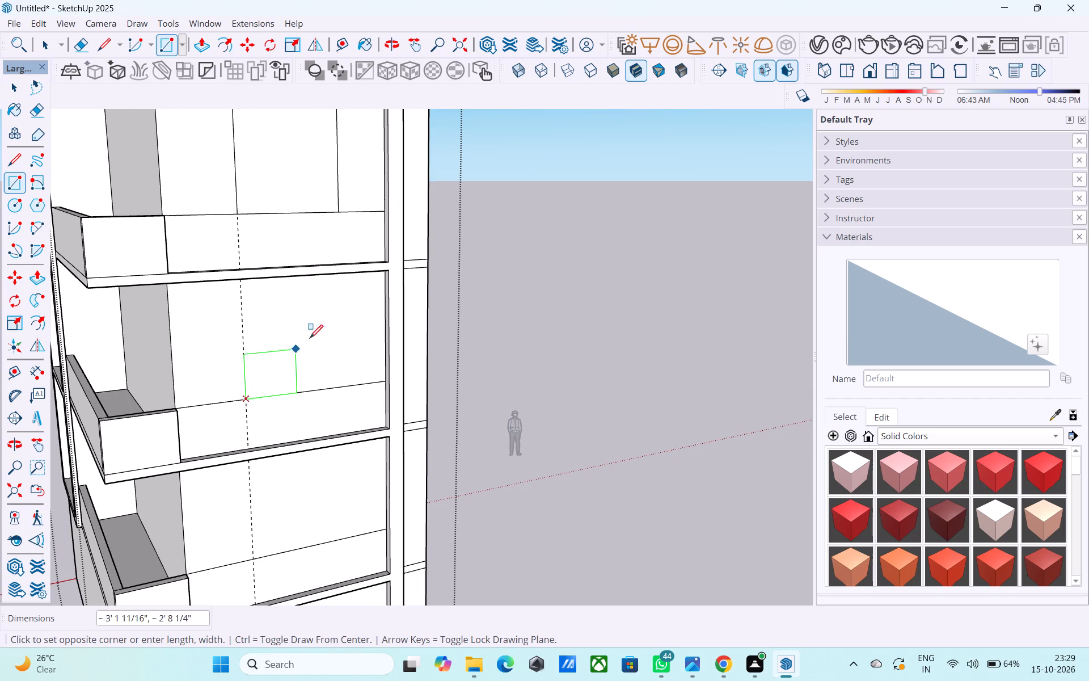
{"action": "type", "text": "6',6'"}
{"action": "key", "text": "Return"}
{"action": "key", "text": "space"}
Draw a 6' by 6' rectangle on the fifth side wall panel from the top, starting where the guide crosses the parapet-height line.
{"action": "scroll", "coordinate": [321, 330], "scroll_direction": "down", "scroll_amount": 5}
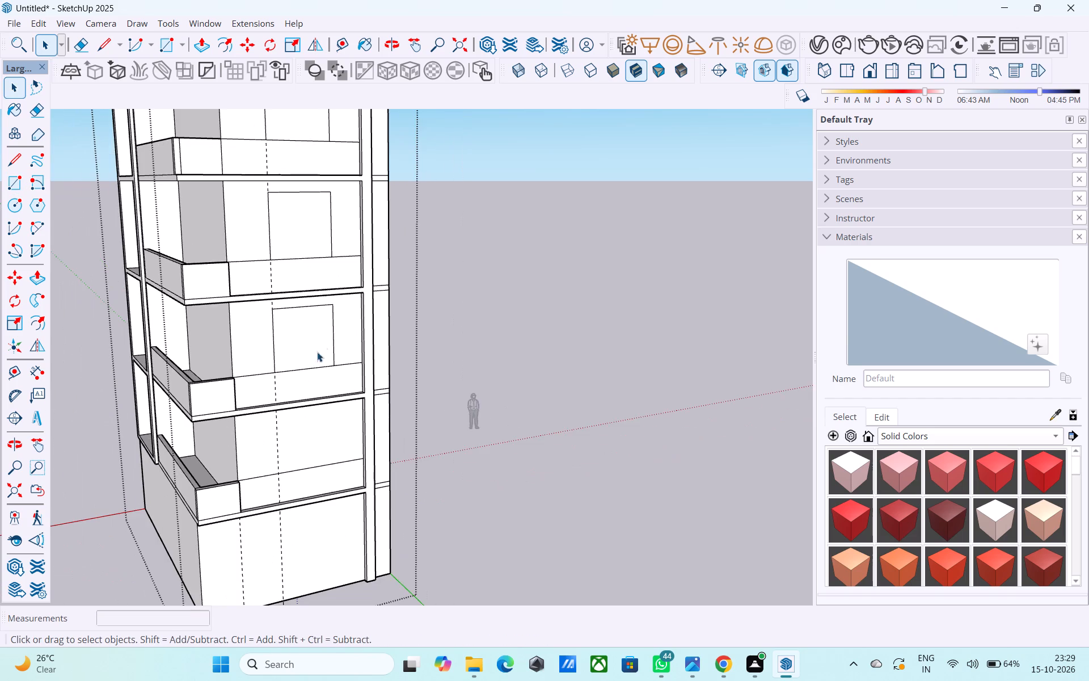
{"action": "middle_click_drag", "start_coordinate": [314, 364], "coordinate": [306, 340]}
{"action": "scroll", "coordinate": [306, 340], "scroll_direction": "down", "scroll_amount": 1, "text": "shift"}
{"action": "key", "text": "r"}
{"action": "scroll", "coordinate": [277, 423], "scroll_direction": "up", "scroll_amount": 4}
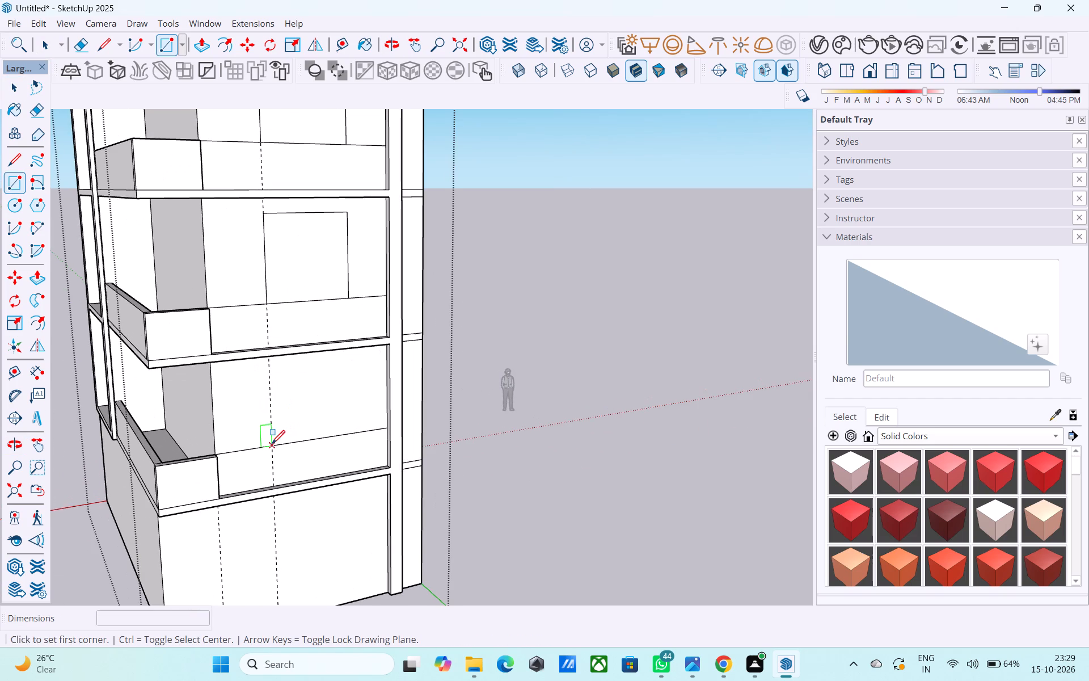
{"action": "left_click", "coordinate": [272, 445]}
{"action": "type", "text": "6'."}
{"action": "key", "text": "BackSpace"}
{"action": "type", "text": ",6'"}
{"action": "key", "text": "Return"}
{"action": "key", "text": "space"}
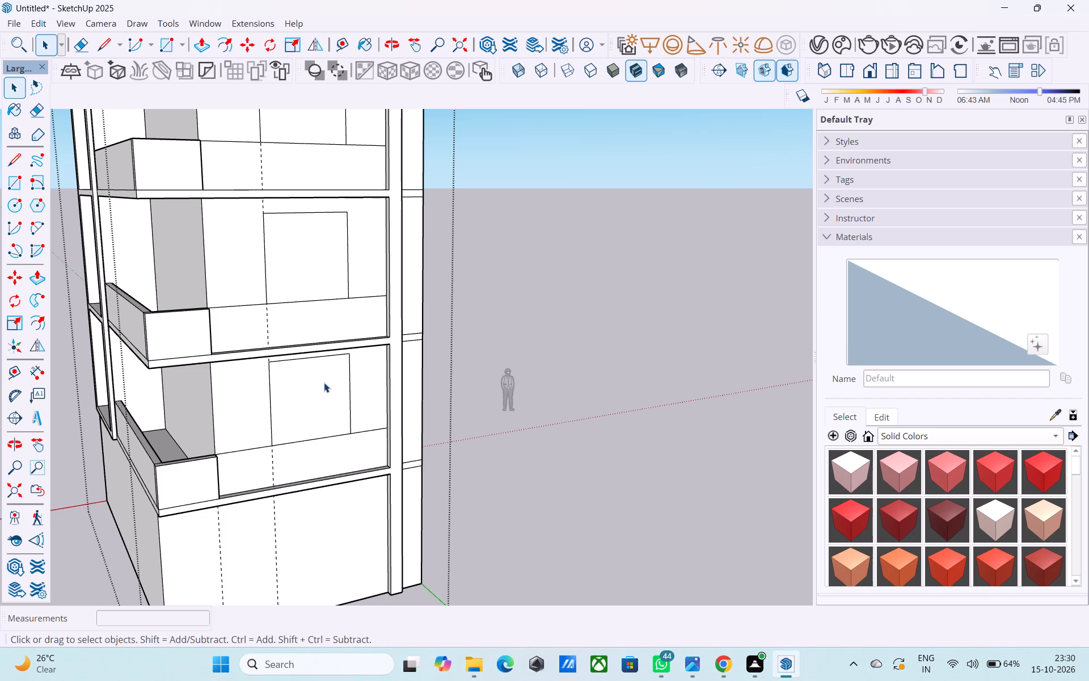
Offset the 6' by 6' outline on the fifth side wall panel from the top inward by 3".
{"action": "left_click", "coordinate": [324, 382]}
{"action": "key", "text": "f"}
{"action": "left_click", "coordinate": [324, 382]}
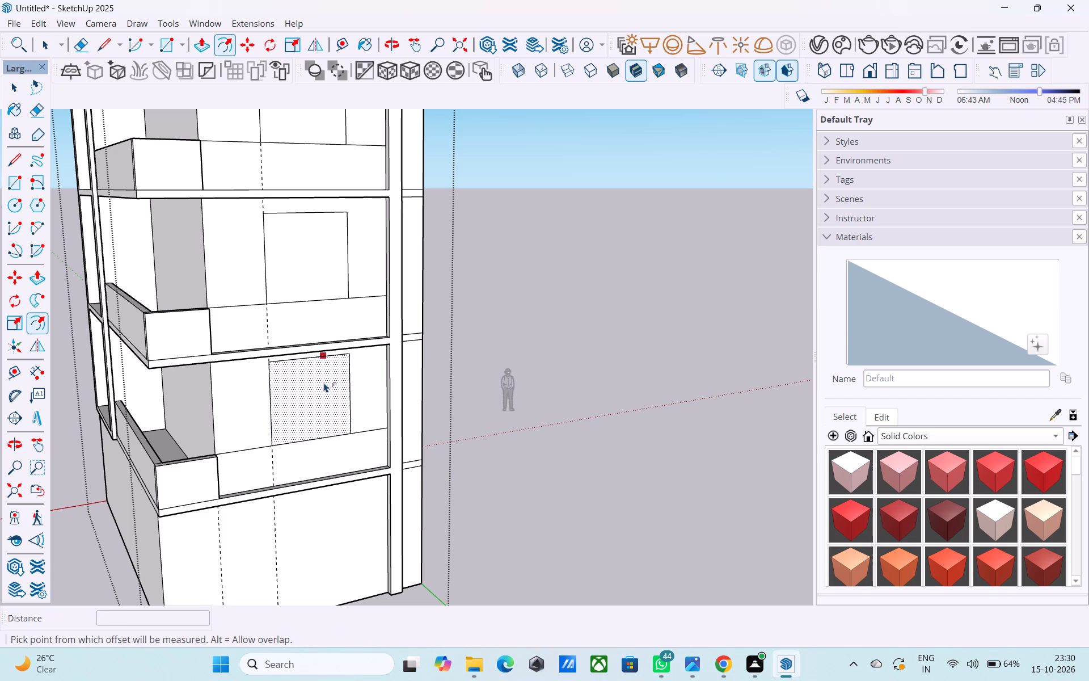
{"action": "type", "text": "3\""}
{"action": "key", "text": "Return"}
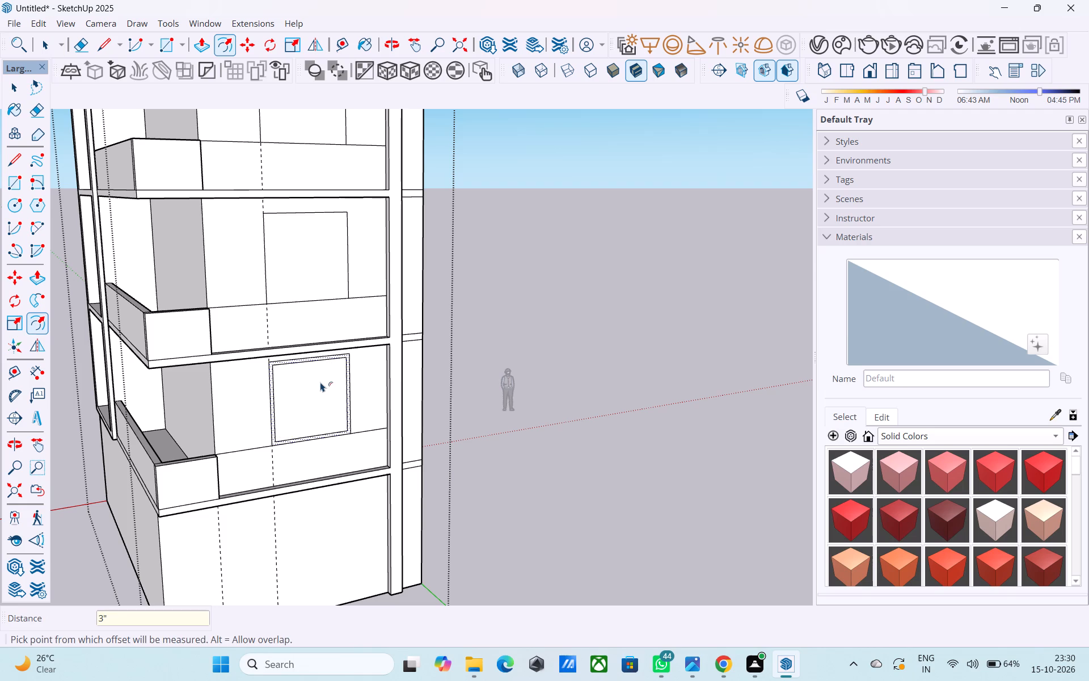
Offset the 6' by 6' outline on the fourth side wall panel from the top inward by 3".
{"action": "key", "text": "space"}
{"action": "left_click", "coordinate": [318, 259]}
{"action": "key", "text": "f"}
{"action": "left_click", "coordinate": [318, 259]}
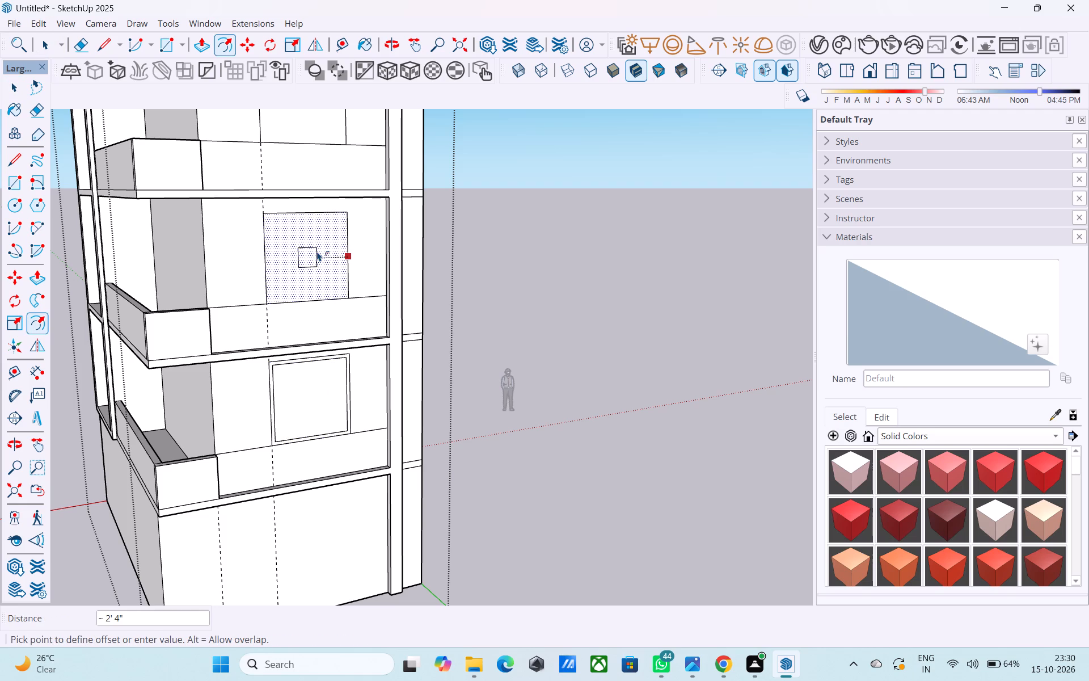
{"action": "type", "text": "3'"}
{"action": "key", "text": "Return"}
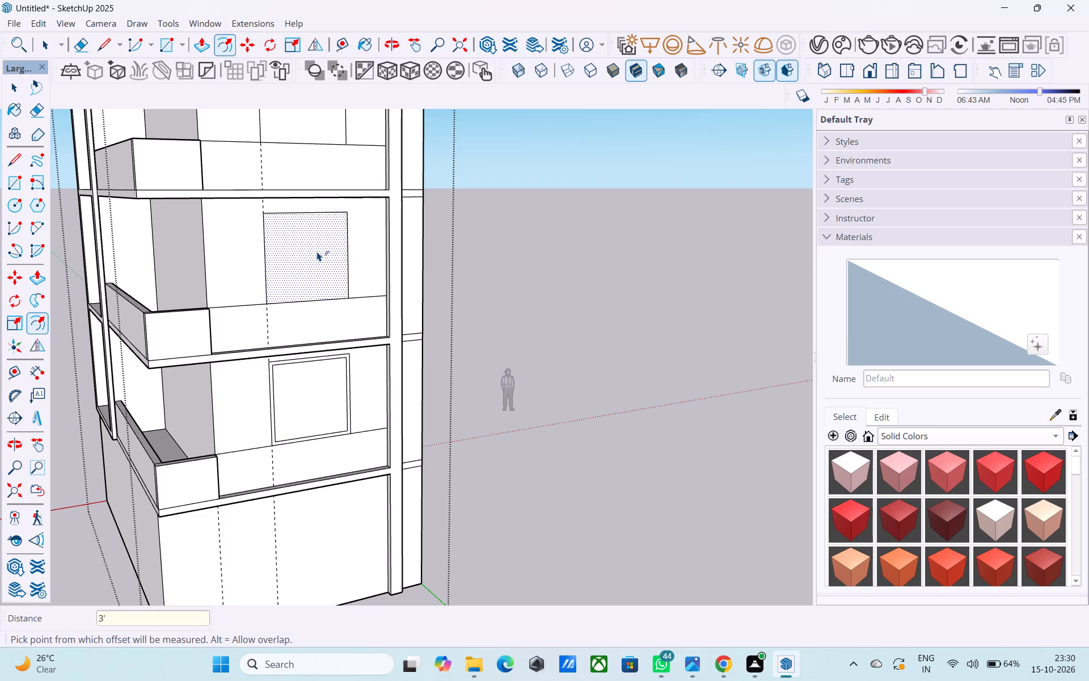
{"action": "type", "text": "3\""}
{"action": "key", "text": "Return"}
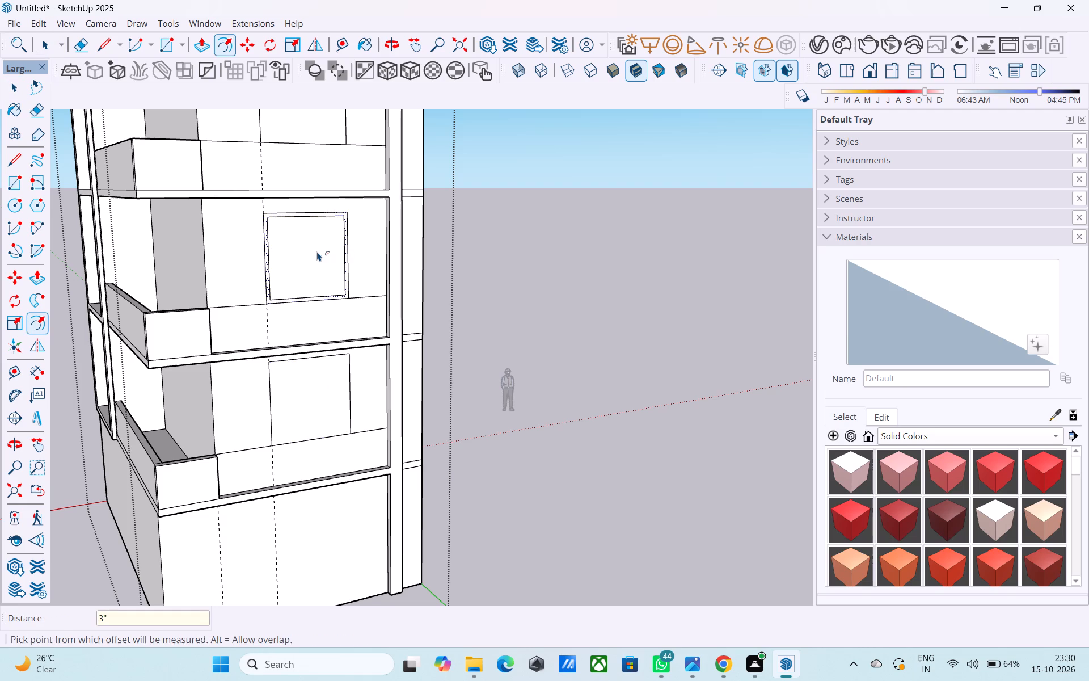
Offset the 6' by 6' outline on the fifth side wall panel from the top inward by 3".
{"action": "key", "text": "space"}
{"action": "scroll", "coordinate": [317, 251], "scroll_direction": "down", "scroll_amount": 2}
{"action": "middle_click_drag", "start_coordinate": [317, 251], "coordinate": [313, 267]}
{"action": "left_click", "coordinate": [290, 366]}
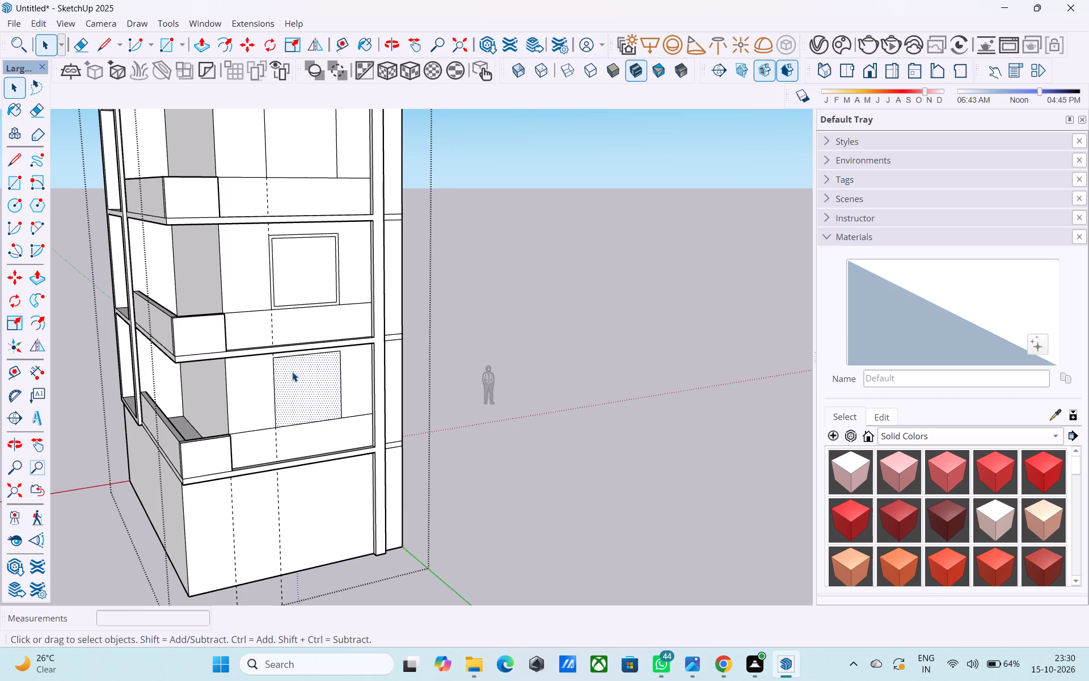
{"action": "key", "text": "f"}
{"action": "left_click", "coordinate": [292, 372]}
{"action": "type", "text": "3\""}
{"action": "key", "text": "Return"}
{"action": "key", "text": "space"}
Offset the 6' by 6' outline on the third side wall panel from the top inward by 3".
{"action": "middle_click_drag", "start_coordinate": [293, 369], "coordinate": [273, 548]}
{"action": "scroll", "coordinate": [293, 369], "scroll_direction": "down", "scroll_amount": 1}
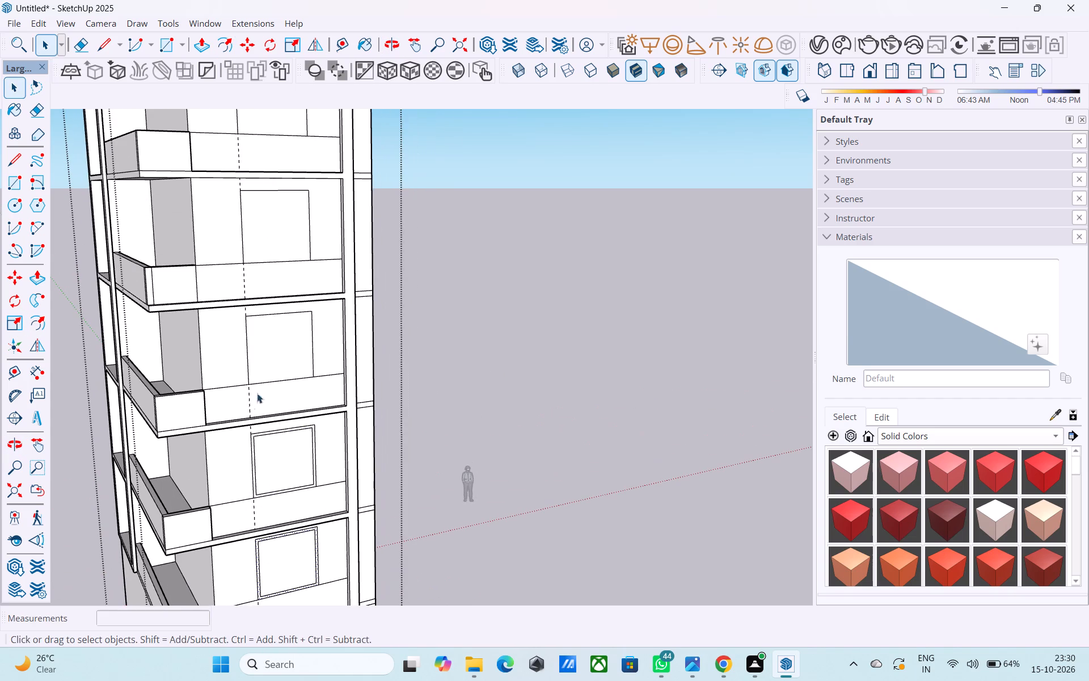
{"action": "left_click", "coordinate": [293, 363]}
{"action": "key", "text": "f"}
{"action": "left_click", "coordinate": [293, 363]}
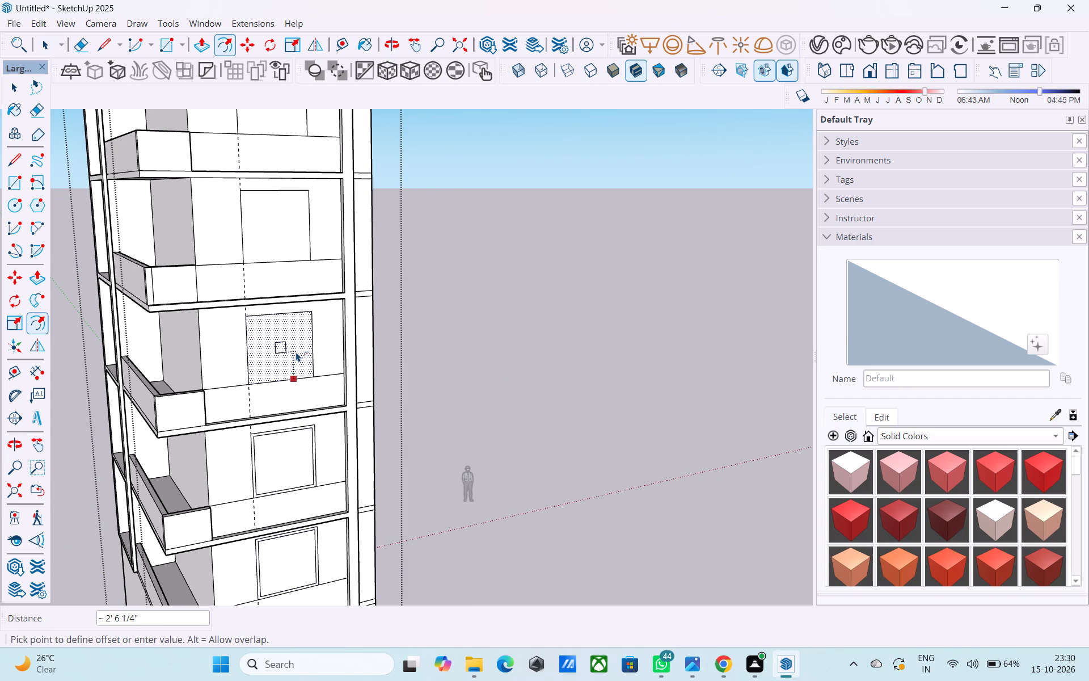
{"action": "type", "text": "3'"}
{"action": "key", "text": "Return"}
{"action": "type", "text": "3\""}
{"action": "key", "text": "Return"}
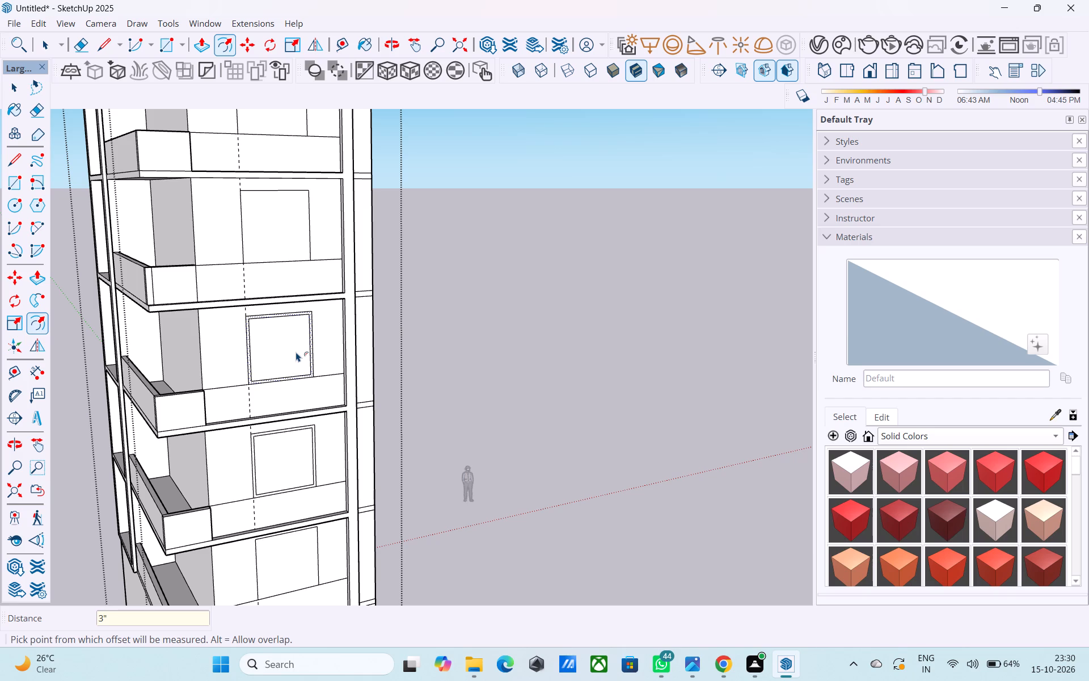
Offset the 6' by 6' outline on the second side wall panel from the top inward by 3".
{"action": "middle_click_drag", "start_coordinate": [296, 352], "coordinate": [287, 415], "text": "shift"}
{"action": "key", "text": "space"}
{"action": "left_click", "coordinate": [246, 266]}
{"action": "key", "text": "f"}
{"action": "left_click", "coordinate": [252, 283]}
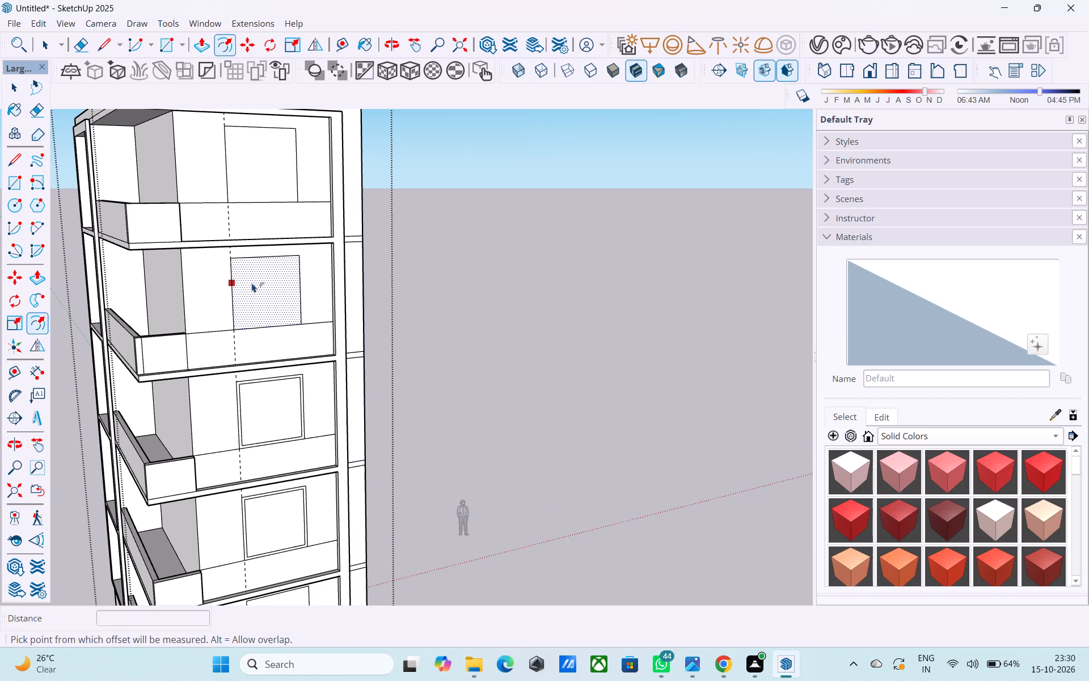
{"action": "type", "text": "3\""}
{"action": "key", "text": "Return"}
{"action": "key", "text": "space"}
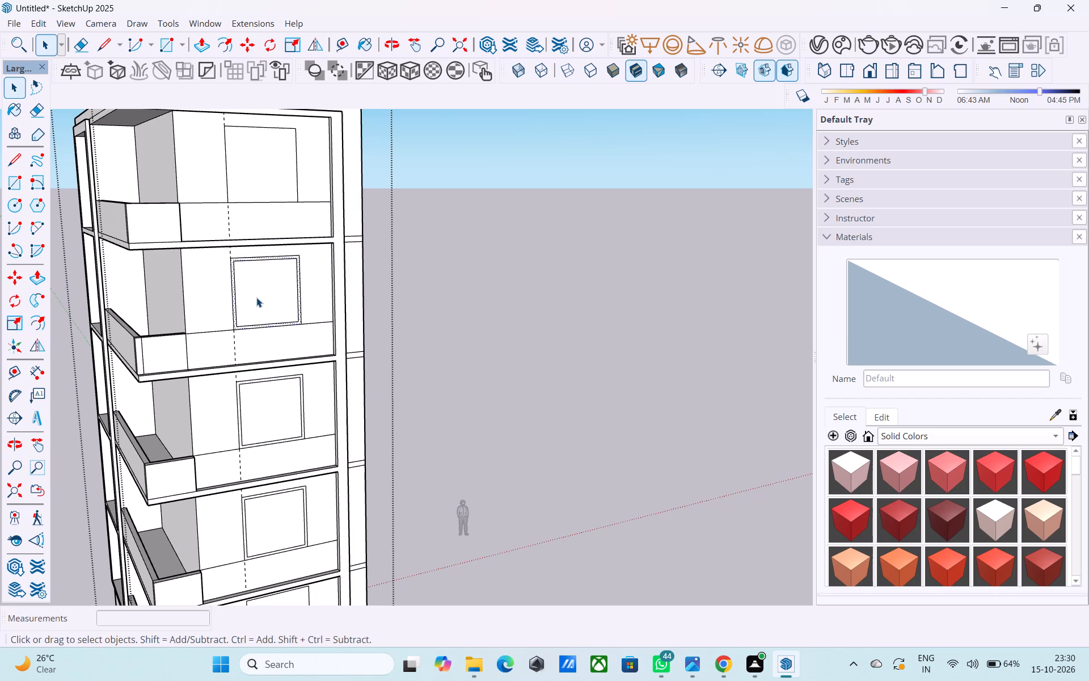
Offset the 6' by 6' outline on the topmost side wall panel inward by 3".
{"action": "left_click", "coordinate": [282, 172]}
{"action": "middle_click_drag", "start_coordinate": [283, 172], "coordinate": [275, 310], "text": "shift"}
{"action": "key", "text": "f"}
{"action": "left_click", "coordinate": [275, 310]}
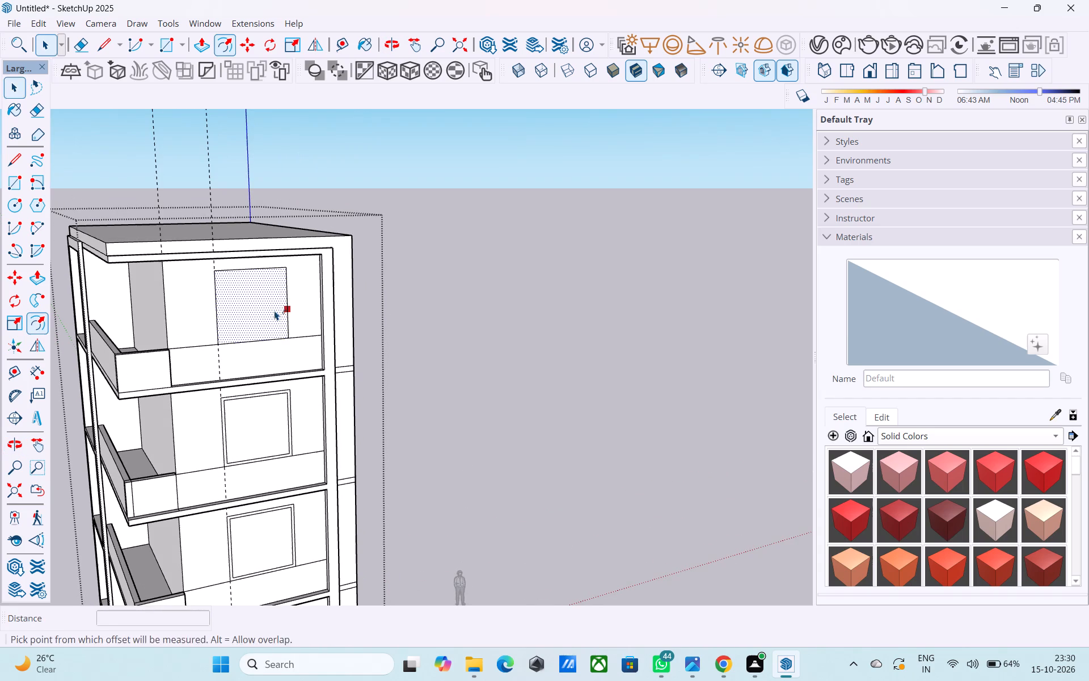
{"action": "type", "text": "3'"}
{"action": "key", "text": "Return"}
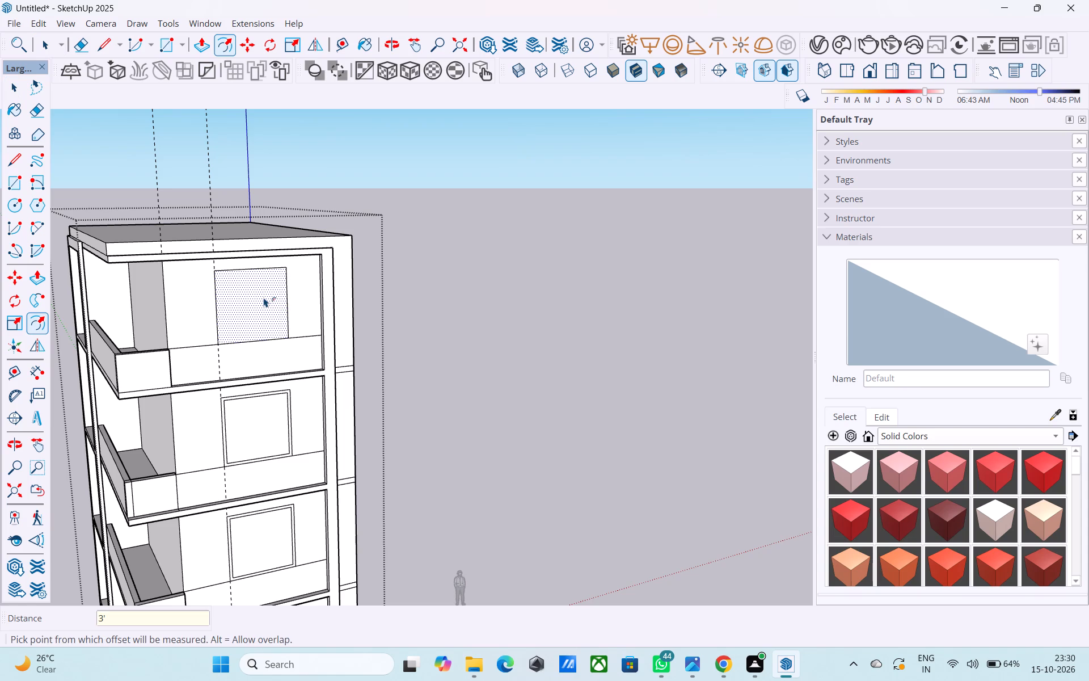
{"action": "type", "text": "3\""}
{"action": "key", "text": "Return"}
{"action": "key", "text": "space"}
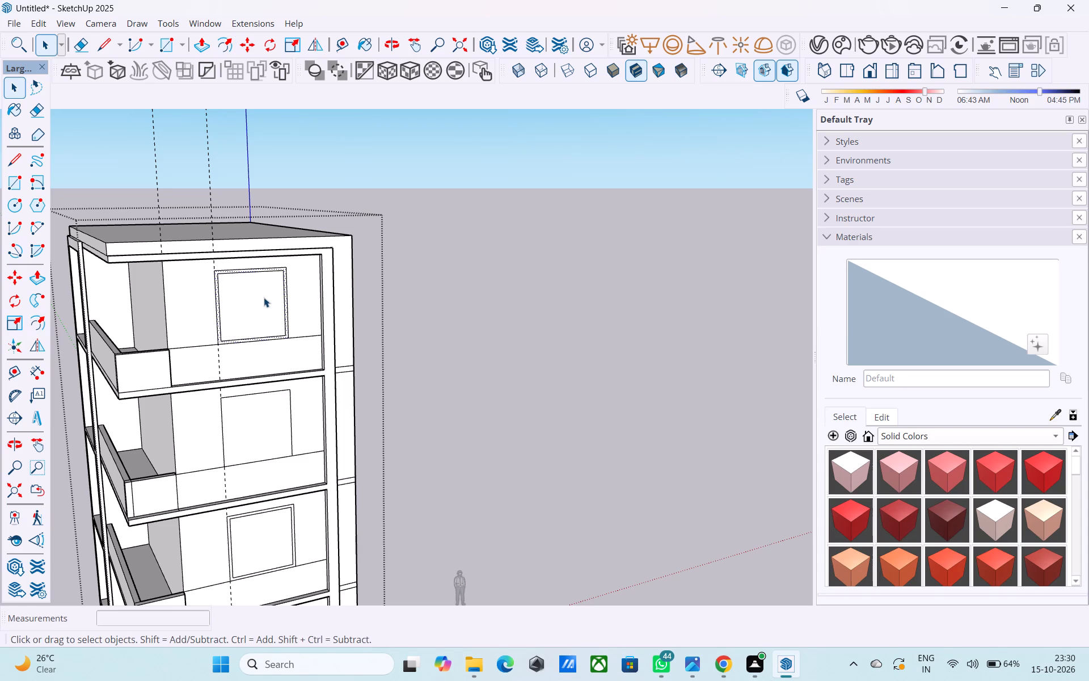
Offset the plain 6' by 6' outline on the second side wall panel from the top inward by 3".
{"action": "scroll", "coordinate": [255, 300], "scroll_direction": "down", "scroll_amount": 5}
{"action": "middle_click_drag", "start_coordinate": [310, 443], "coordinate": [286, 402]}
{"action": "scroll", "coordinate": [247, 340], "scroll_direction": "up", "scroll_amount": 2}
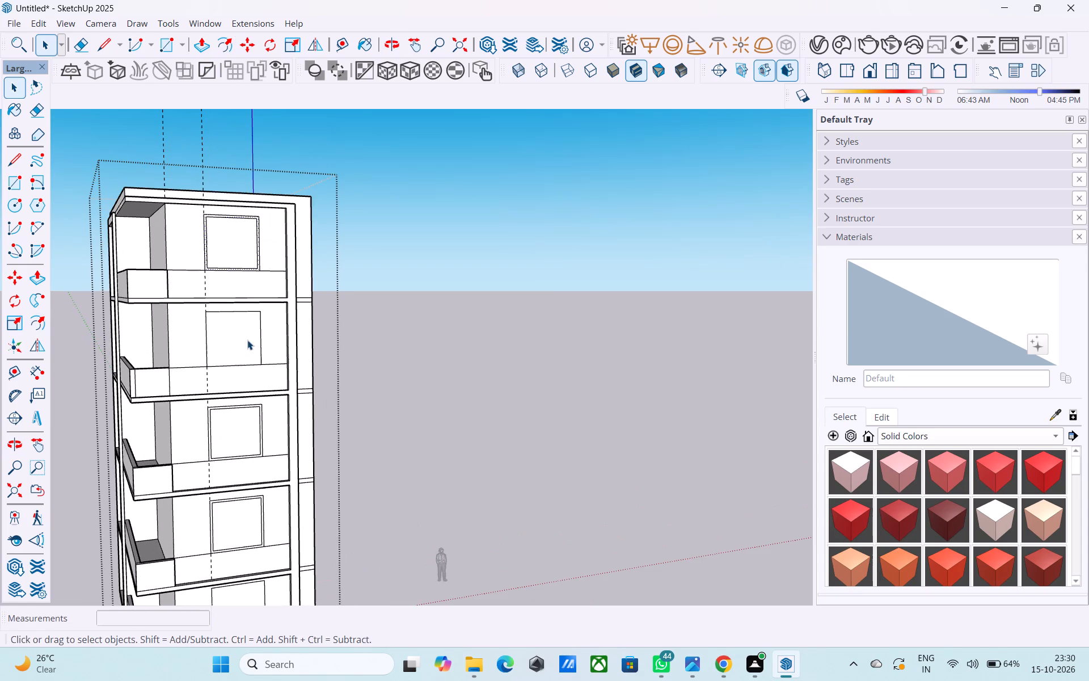
{"action": "left_click", "coordinate": [247, 340]}
{"action": "key", "text": "f"}
{"action": "left_click", "coordinate": [247, 340]}
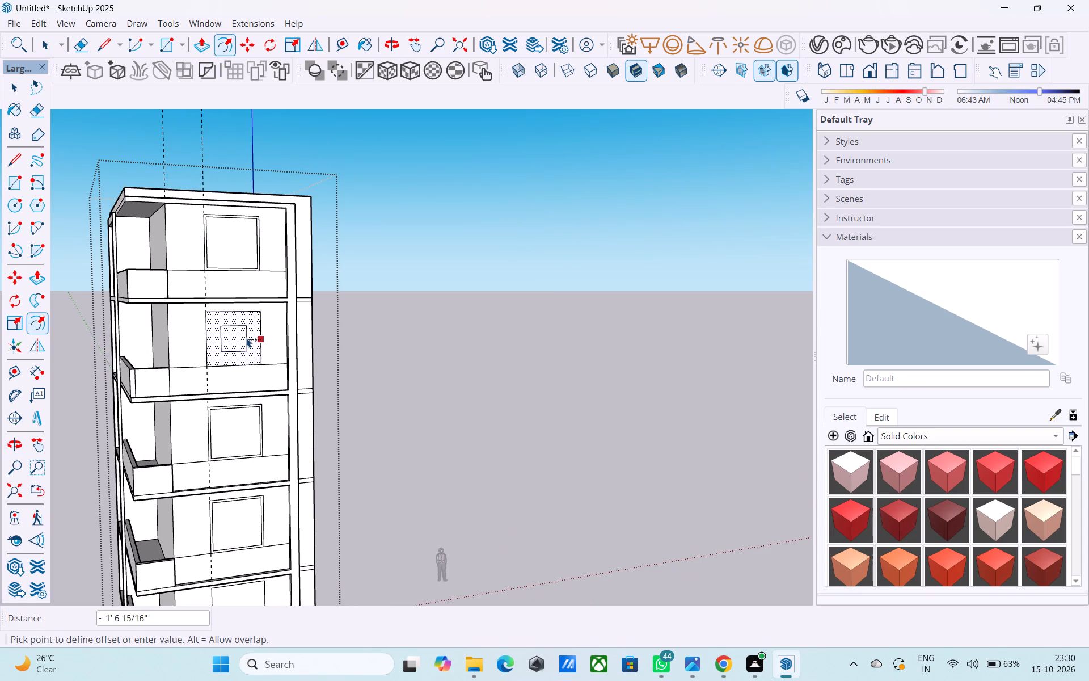
{"action": "type", "text": "3'"}
{"action": "key", "text": "Return"}
{"action": "type", "text": "3\""}
{"action": "key", "text": "Return"}
{"action": "middle_click_drag", "start_coordinate": [246, 338], "coordinate": [320, 403]}
{"action": "scroll", "coordinate": [320, 403], "scroll_direction": "down", "scroll_amount": 2}
{"action": "key", "text": "space"}
{"action": "key", "text": "space"}
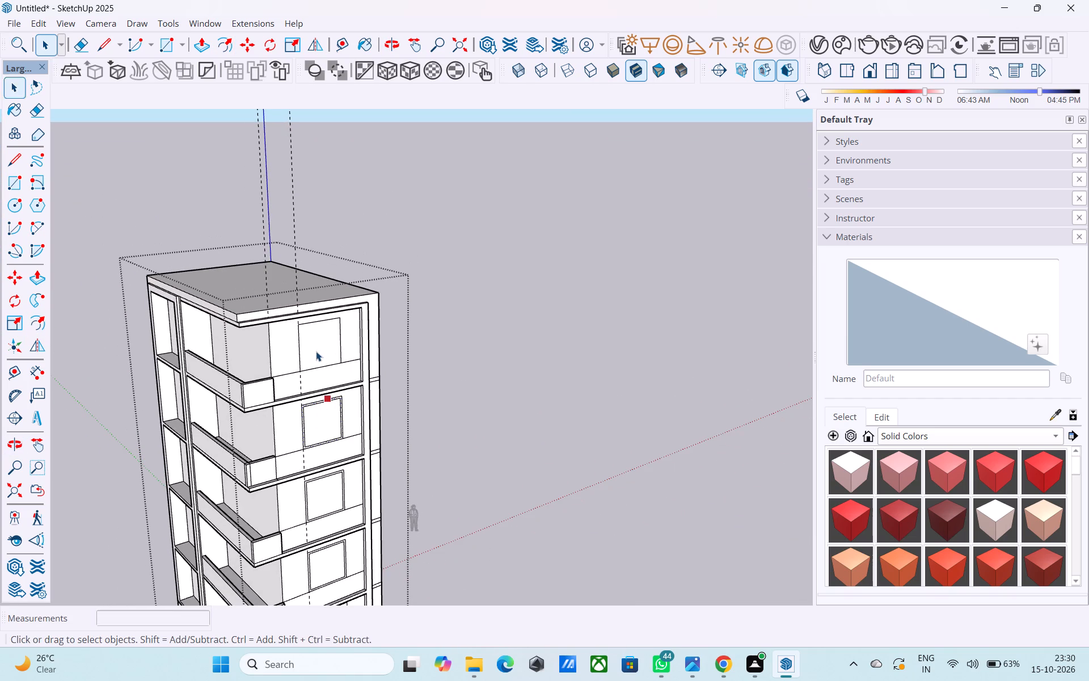
{"action": "key", "text": "space"}
{"action": "key", "text": "space"}
Offset the plain 6' by 6' outline on the fifth side wall panel from the top inward by 3".
{"action": "scroll", "coordinate": [314, 354], "scroll_direction": "down", "scroll_amount": 3}
{"action": "middle_click_drag", "start_coordinate": [313, 356], "coordinate": [294, 226], "text": "shift"}
{"action": "scroll", "coordinate": [311, 490], "scroll_direction": "up", "scroll_amount": 4}
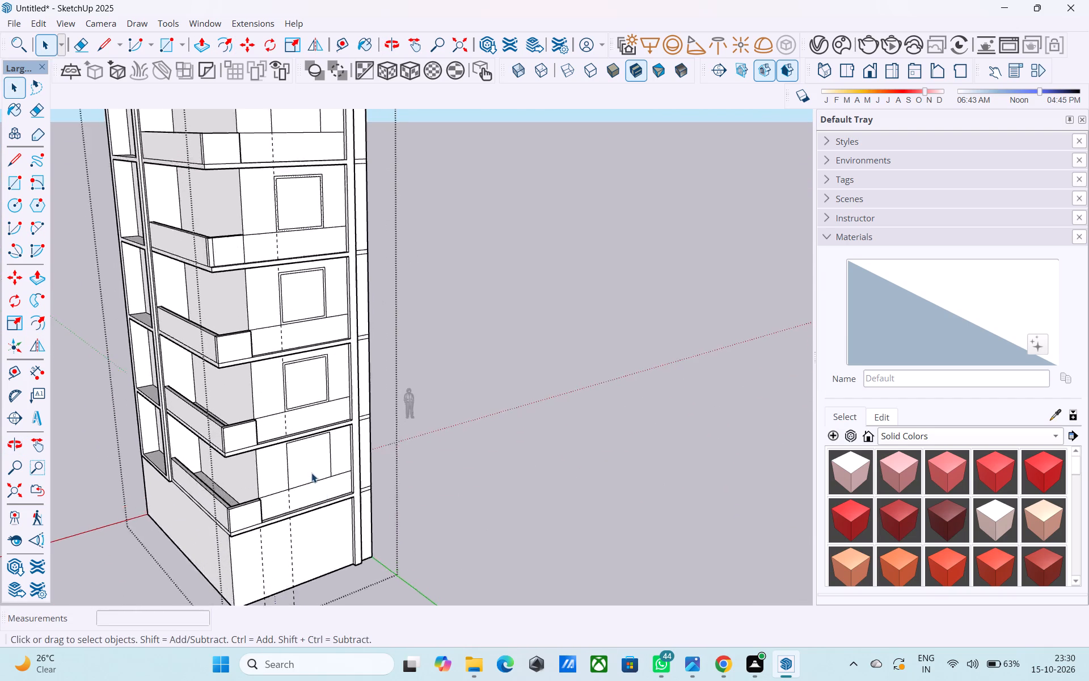
{"action": "scroll", "coordinate": [311, 473], "scroll_direction": "up", "scroll_amount": 2}
{"action": "left_click", "coordinate": [311, 461]}
{"action": "scroll", "coordinate": [311, 461], "scroll_direction": "up", "scroll_amount": 7}
{"action": "key", "text": "f"}
{"action": "left_click", "coordinate": [308, 459]}
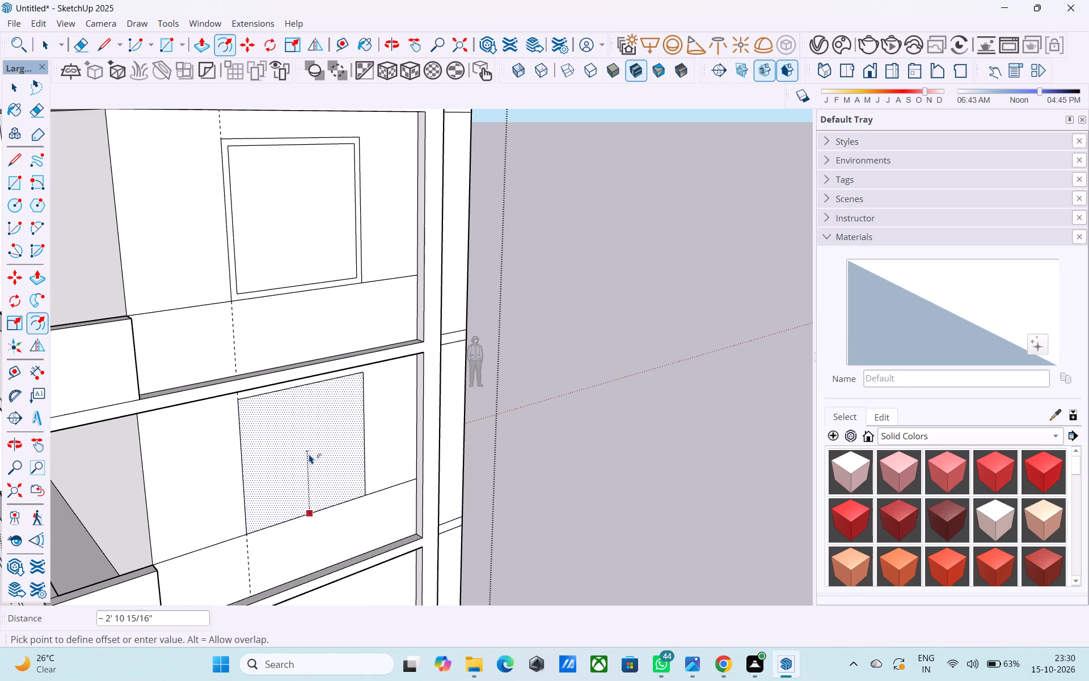
{"action": "key", "text": "3"}
{"action": "key", "text": "shift+quotedbl"}
{"action": "key", "text": "Return"}
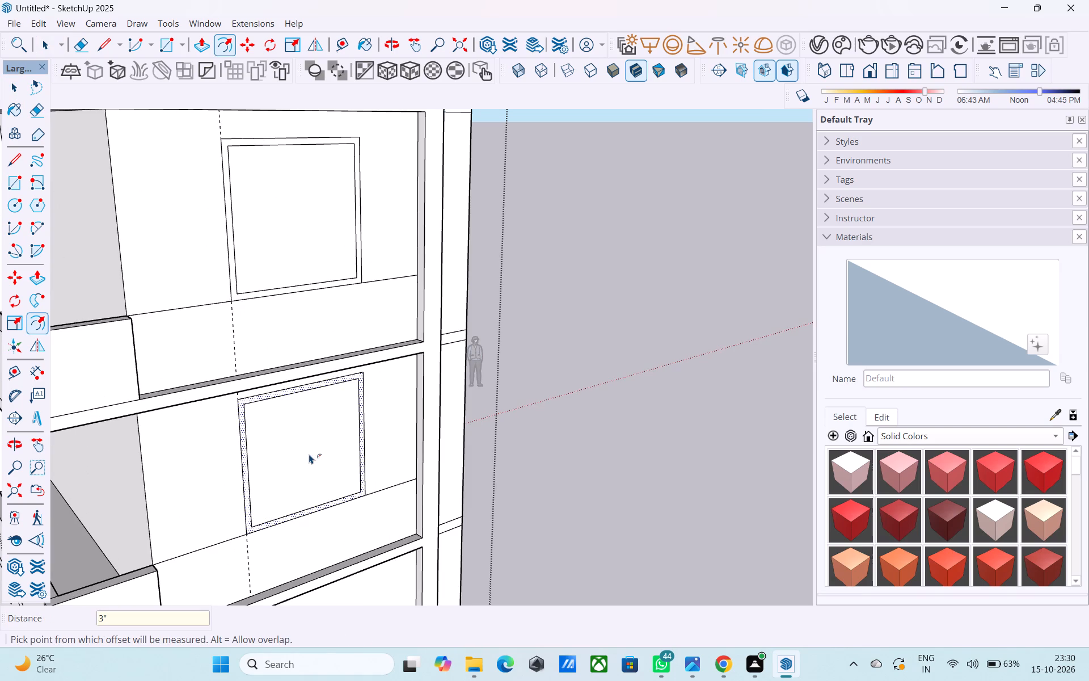
{"action": "key", "text": "space"}
Offset the plain 6' by 6' outline on the topmost side wall panel inward by 3".
{"action": "scroll", "coordinate": [309, 454], "scroll_direction": "down", "scroll_amount": 8}
{"action": "middle_click_drag", "start_coordinate": [307, 456], "coordinate": [313, 613], "text": "shift"}
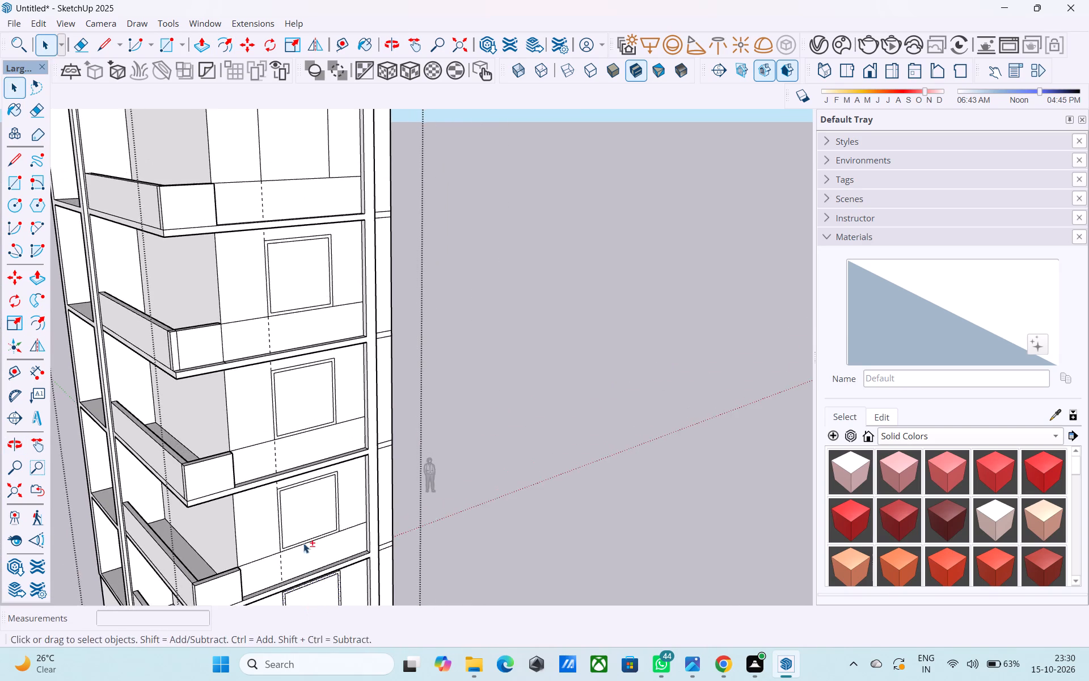
{"action": "middle_click_drag", "start_coordinate": [354, 362], "coordinate": [365, 562], "text": "shift"}
{"action": "left_click", "coordinate": [313, 396]}
{"action": "key", "text": "f"}
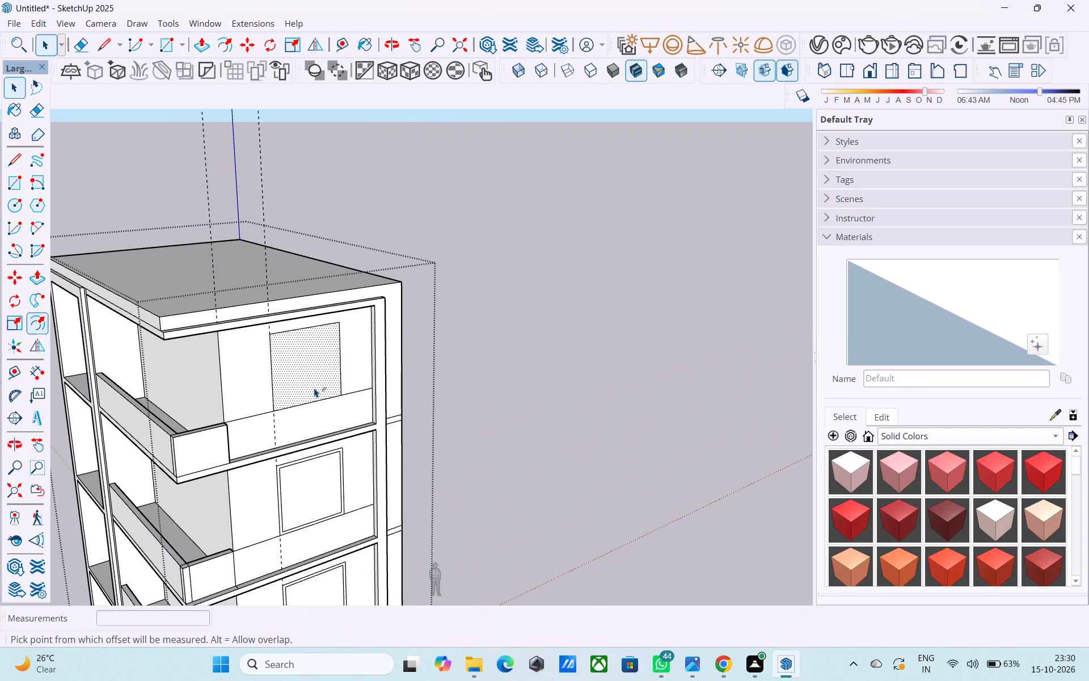
{"action": "scroll", "coordinate": [314, 384], "scroll_direction": "up", "scroll_amount": 3}
{"action": "left_click", "coordinate": [313, 372]}
{"action": "type", "text": "3\""}
{"action": "key", "text": "Return"}
{"action": "key", "text": "space"}
{"action": "key", "text": "space"}
{"action": "key", "text": "space"}
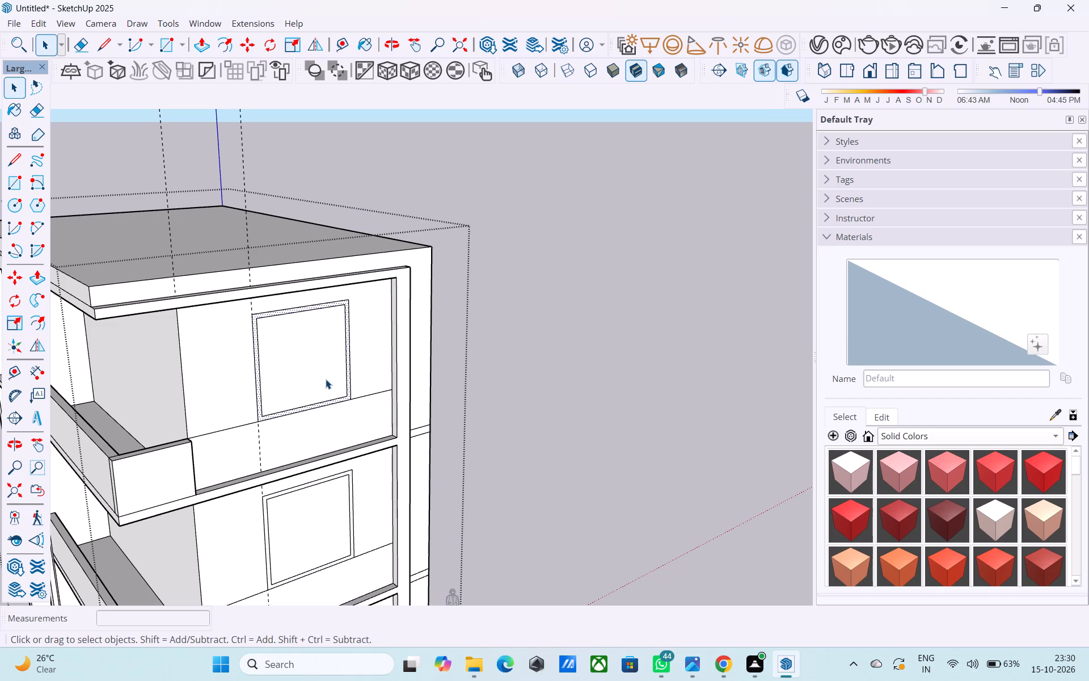
{"action": "key", "text": "space"}
Push the face inside the 3" frame of the topmost side wall window inward by about 3' 2".
{"action": "scroll", "coordinate": [331, 145], "scroll_direction": "down", "scroll_amount": 8}
{"action": "middle_click_drag", "start_coordinate": [322, 254], "coordinate": [322, 218]}
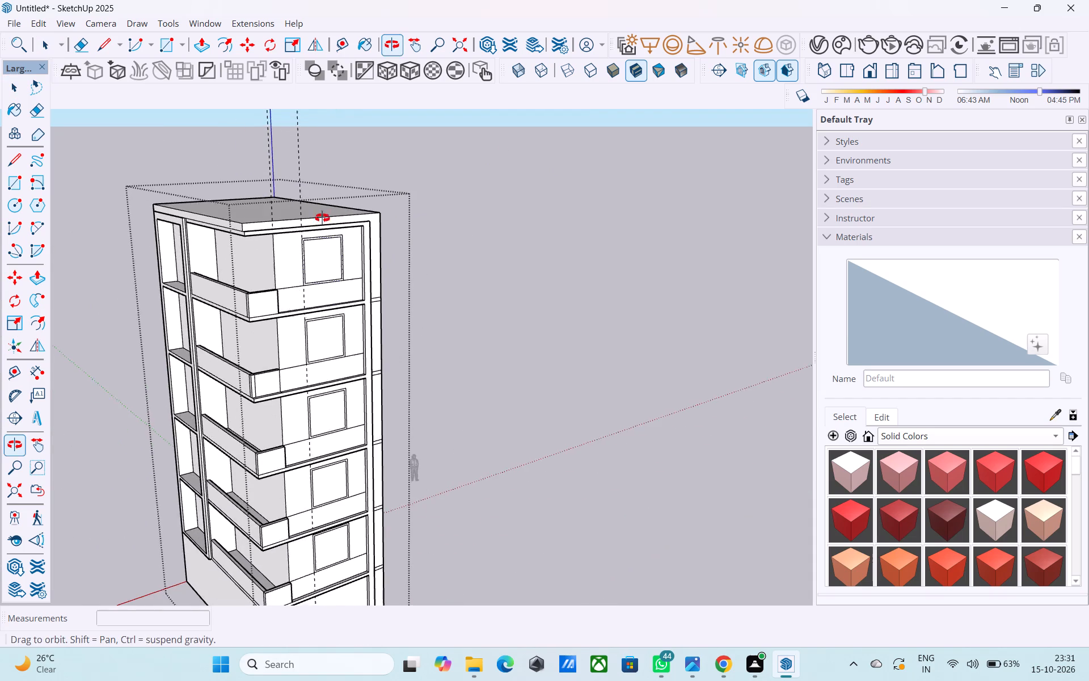
{"action": "middle_click_drag", "start_coordinate": [322, 218], "coordinate": [332, 183]}
{"action": "middle_click_drag", "start_coordinate": [328, 321], "coordinate": [310, 331], "text": "shift"}
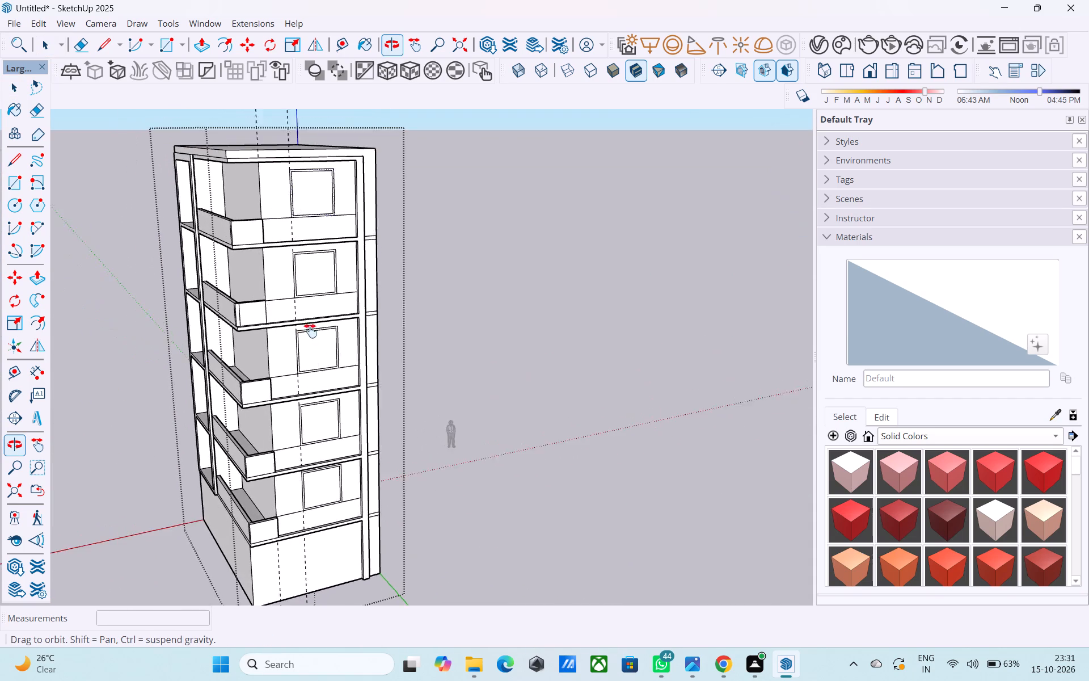
{"action": "middle_click_drag", "start_coordinate": [310, 331], "coordinate": [284, 388], "text": "shift"}
{"action": "middle_click_drag", "start_coordinate": [296, 252], "coordinate": [314, 287]}
{"action": "scroll", "coordinate": [314, 287], "scroll_direction": "up", "scroll_amount": 5}
{"action": "left_click", "coordinate": [313, 288]}
{"action": "scroll", "coordinate": [312, 288], "scroll_direction": "up", "scroll_amount": 5}
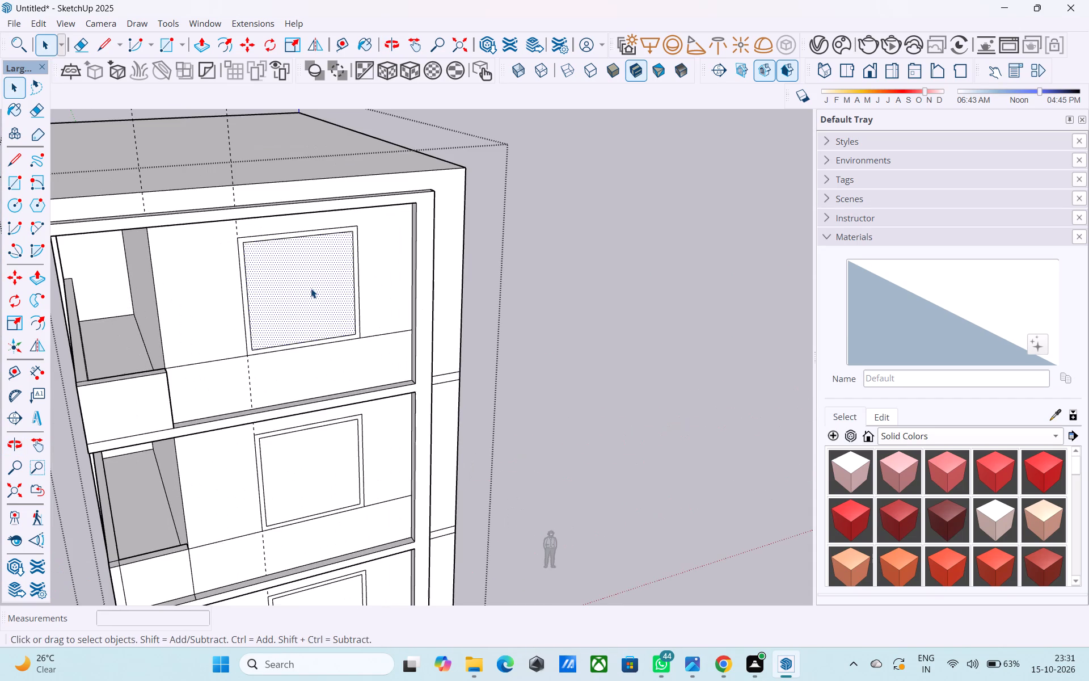
{"action": "key", "text": "p"}
{"action": "left_click", "coordinate": [311, 288]}
{"action": "middle_click_drag", "start_coordinate": [299, 270], "coordinate": [374, 267]}
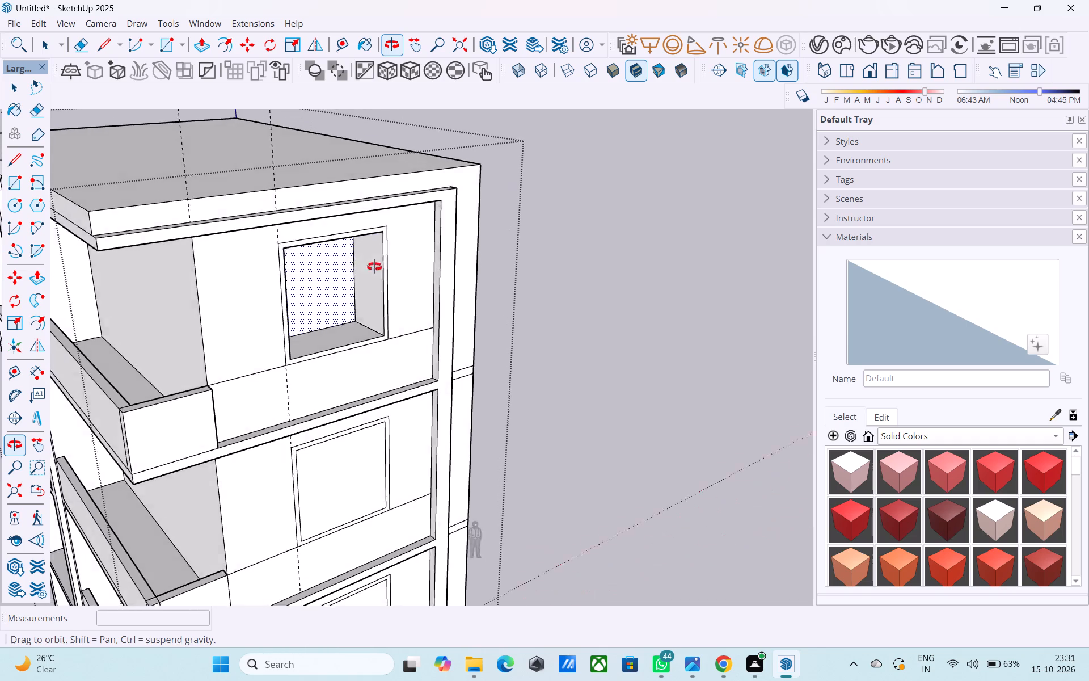
{"action": "middle_click_drag", "start_coordinate": [374, 267], "coordinate": [399, 279]}
{"action": "left_click", "coordinate": [329, 269]}
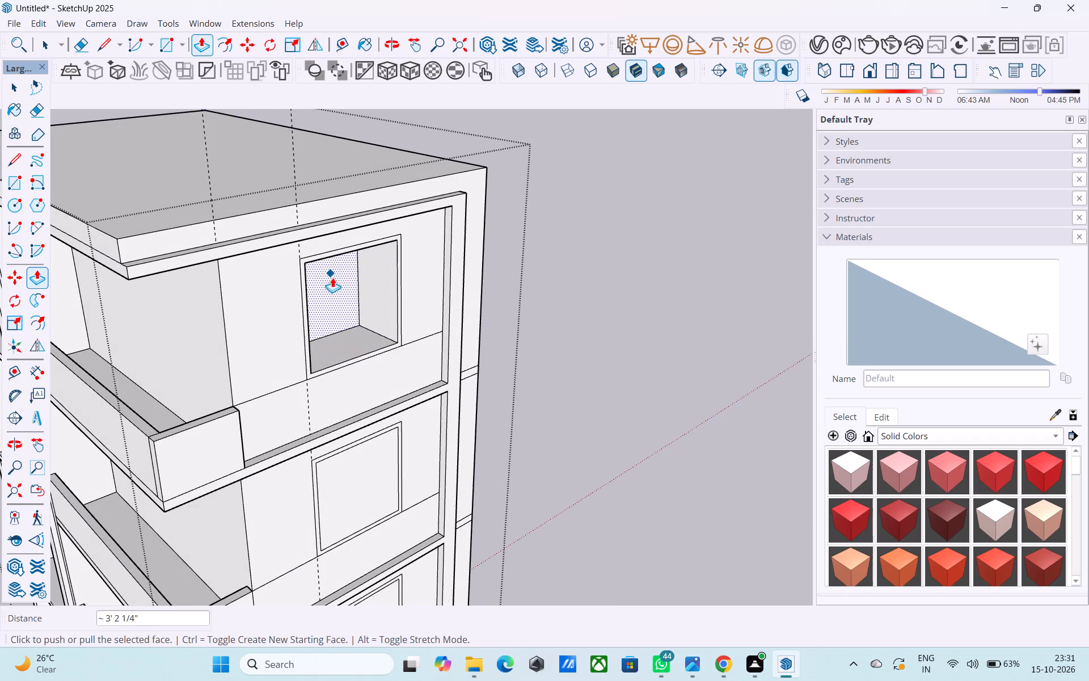
Repeat the same Push/Pull depth on the inner window faces of the second through fifth side wall panels from the top.
{"action": "scroll", "coordinate": [336, 284], "scroll_direction": "down", "scroll_amount": 2}
{"action": "middle_click_drag", "start_coordinate": [336, 284], "coordinate": [331, 152]}
{"action": "key", "text": "space"}
{"action": "left_click", "coordinate": [344, 312]}
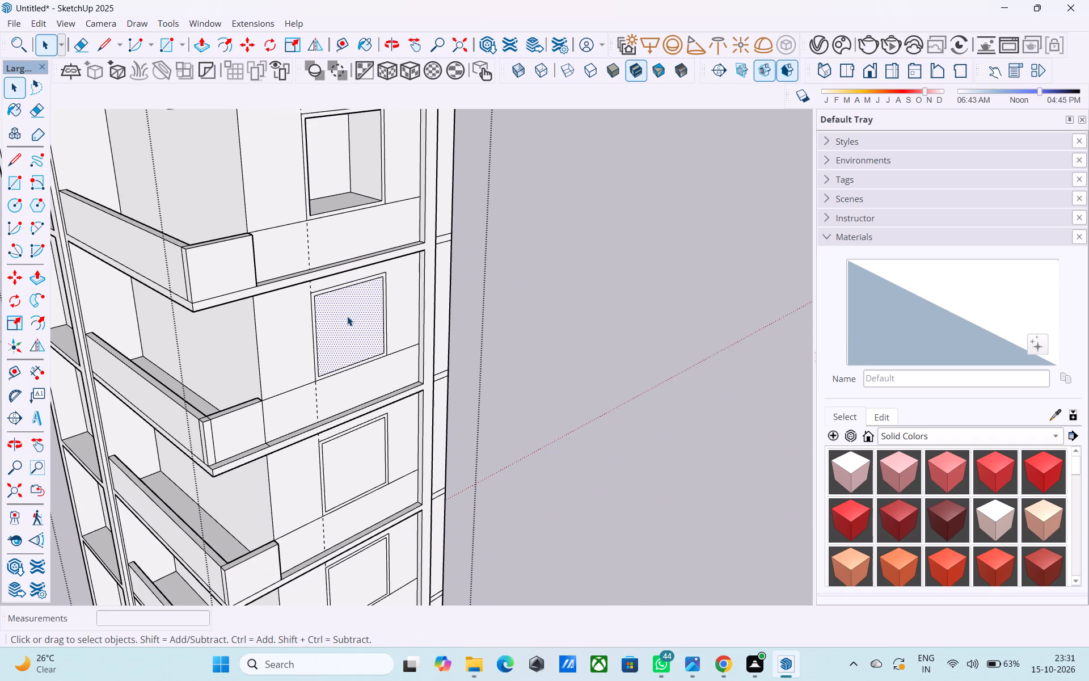
{"action": "key", "text": "p"}
{"action": "double_click", "coordinate": [347, 316]}
{"action": "middle_click_drag", "start_coordinate": [397, 443], "coordinate": [362, 315], "text": "shift"}
{"action": "double_click", "coordinate": [334, 329]}
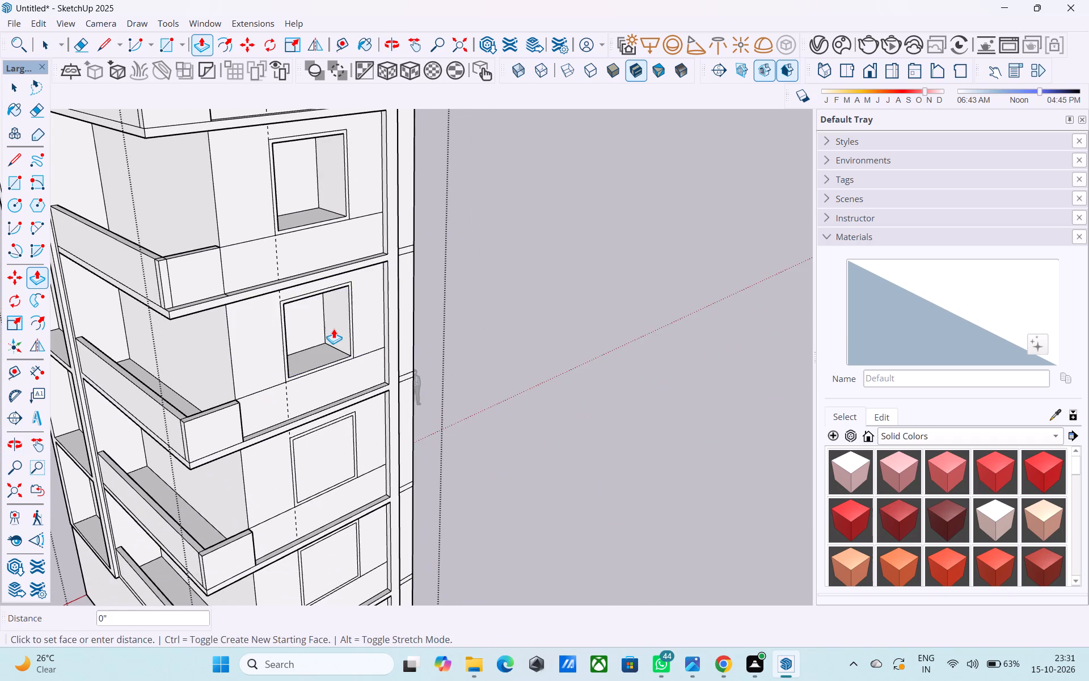
{"action": "scroll", "coordinate": [337, 372], "scroll_direction": "down", "scroll_amount": 2}
{"action": "middle_click_drag", "start_coordinate": [341, 396], "coordinate": [348, 250]}
{"action": "double_click", "coordinate": [337, 308]}
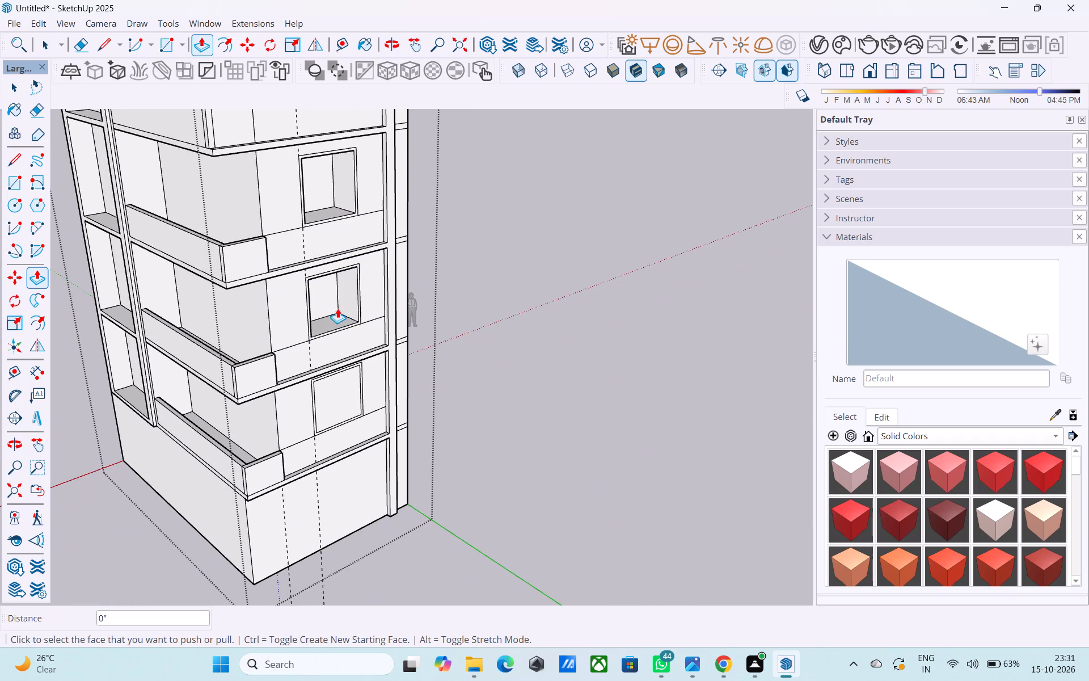
{"action": "middle_click_drag", "start_coordinate": [337, 308], "coordinate": [341, 216], "text": "shift"}
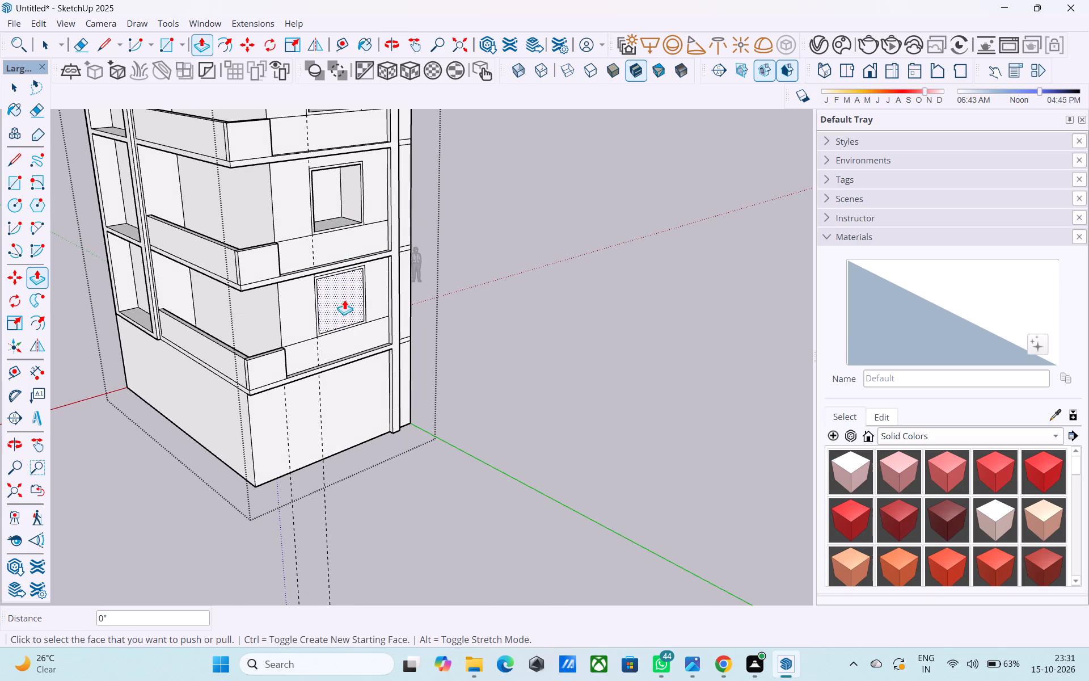
{"action": "double_click", "coordinate": [344, 300]}
Reverse the inner face of the lowest balcony's front parapet.
{"action": "scroll", "coordinate": [345, 304], "scroll_direction": "down", "scroll_amount": 3}
{"action": "middle_click_drag", "start_coordinate": [335, 314], "coordinate": [590, 394]}
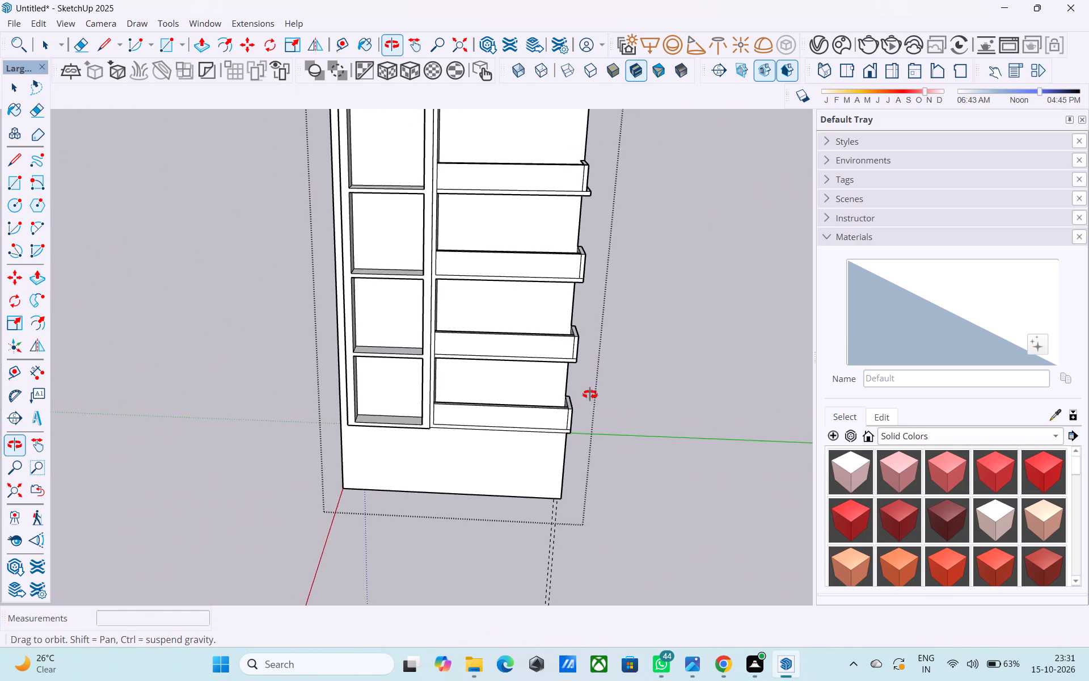
{"action": "middle_click_drag", "start_coordinate": [590, 394], "coordinate": [619, 379]}
{"action": "middle_click_drag", "start_coordinate": [612, 367], "coordinate": [629, 396], "text": "shift"}
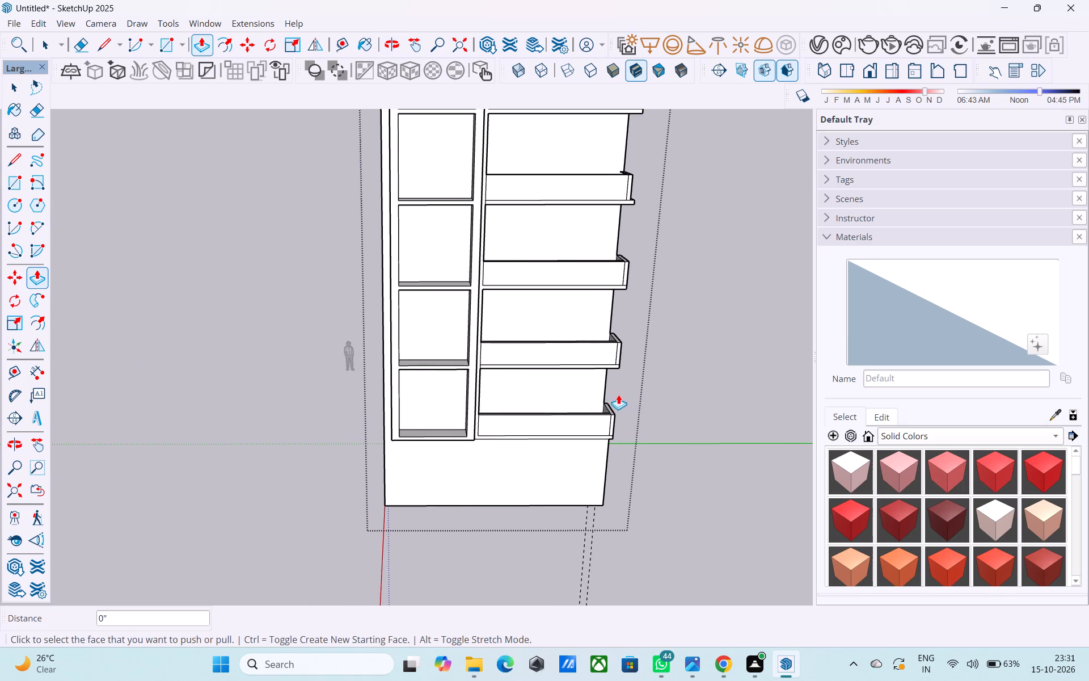
{"action": "scroll", "coordinate": [617, 393], "scroll_direction": "down", "scroll_amount": 2}
{"action": "middle_click_drag", "start_coordinate": [617, 393], "coordinate": [292, 334], "text": "shift"}
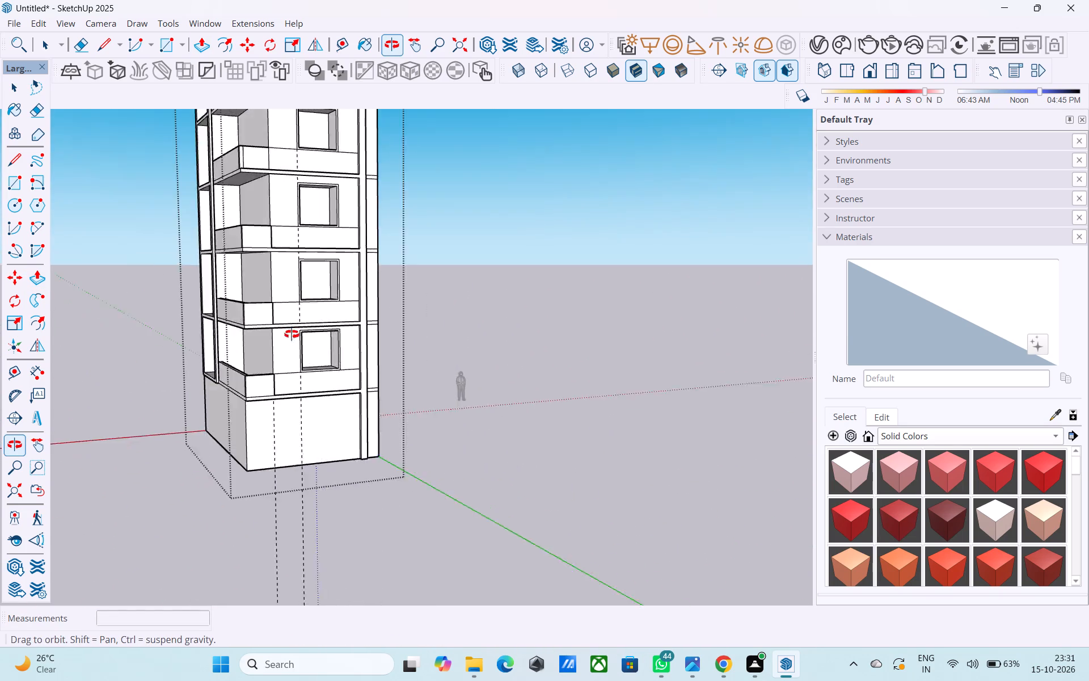
{"action": "middle_click_drag", "start_coordinate": [292, 334], "coordinate": [446, 380], "text": "shift"}
{"action": "scroll", "coordinate": [400, 389], "scroll_direction": "up", "scroll_amount": 2}
{"action": "scroll", "coordinate": [400, 389], "scroll_direction": "down", "scroll_amount": 1}
{"action": "scroll", "coordinate": [400, 389], "scroll_direction": "up", "scroll_amount": 5}
{"action": "middle_click_drag", "start_coordinate": [356, 383], "coordinate": [348, 379]}
{"action": "scroll", "coordinate": [348, 379], "scroll_direction": "up", "scroll_amount": 1}
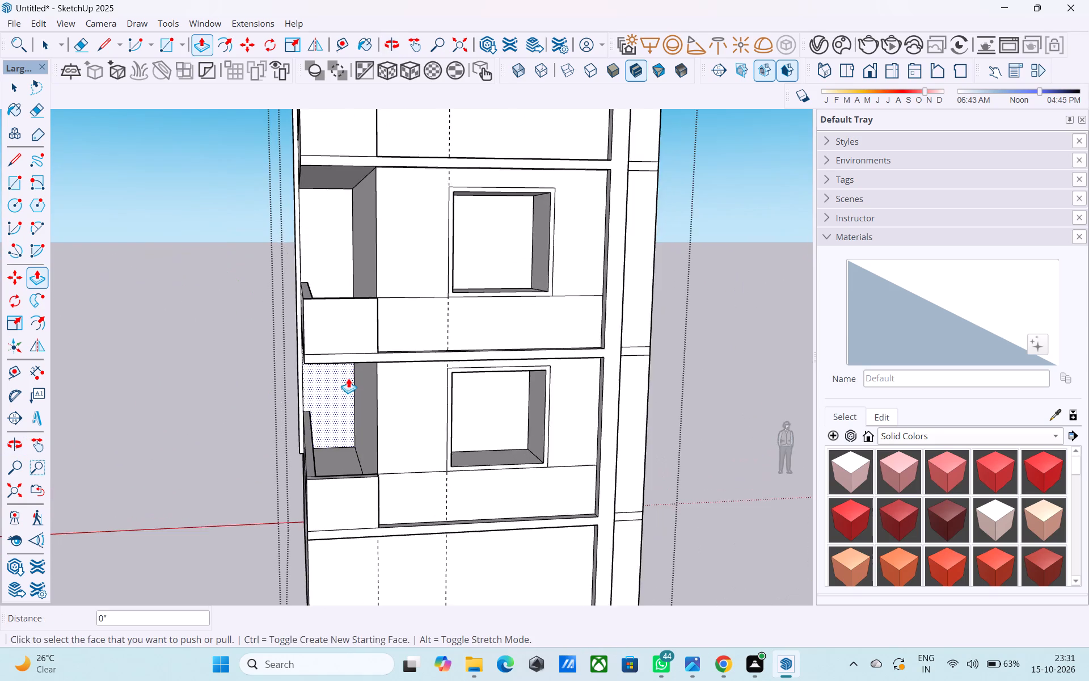
{"action": "middle_click_drag", "start_coordinate": [348, 378], "coordinate": [382, 367]}
{"action": "scroll", "coordinate": [363, 391], "scroll_direction": "up", "scroll_amount": 4}
{"action": "key", "text": "space"}
{"action": "middle_click_drag", "start_coordinate": [379, 413], "coordinate": [387, 402]}
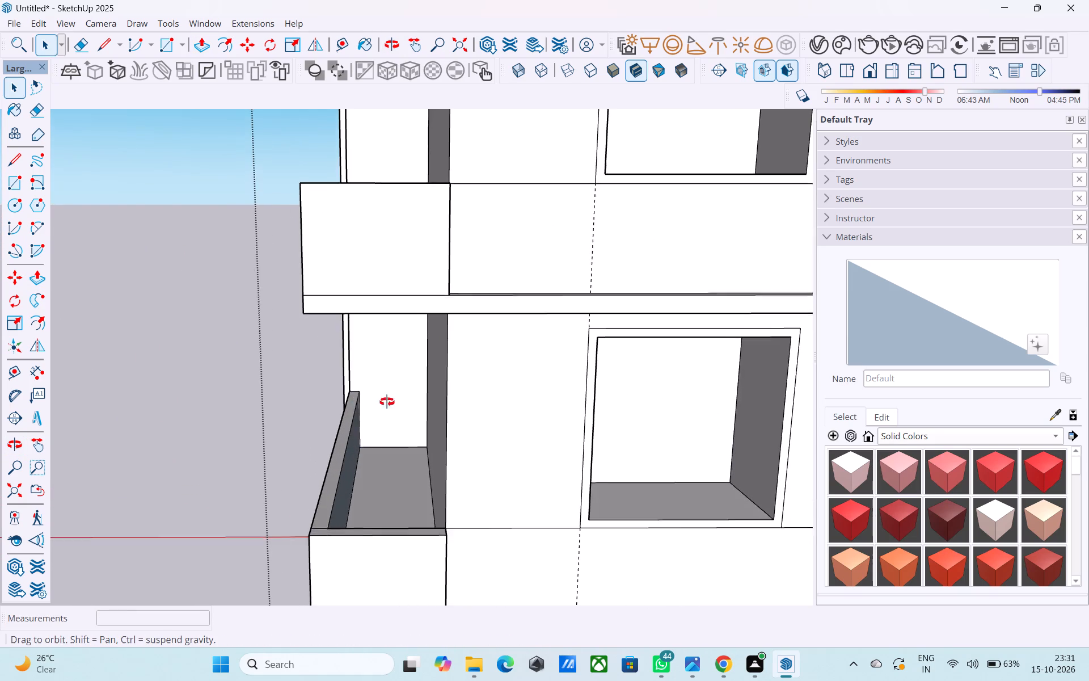
{"action": "middle_click_drag", "start_coordinate": [387, 402], "coordinate": [551, 383]}
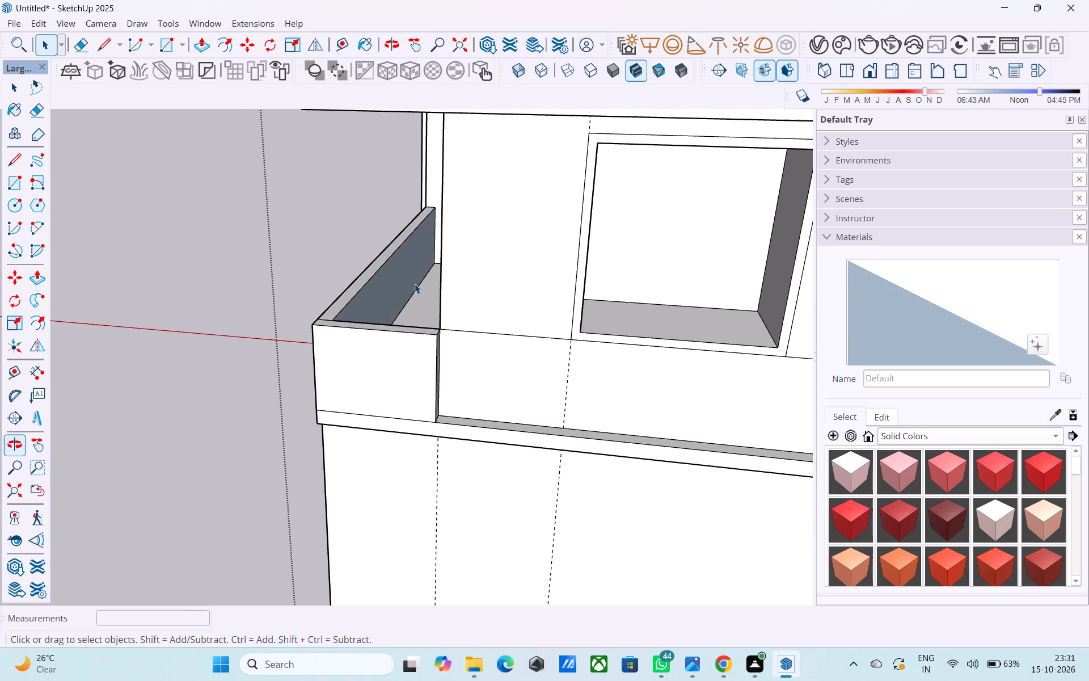
{"action": "left_click", "coordinate": [412, 281]}
{"action": "right_click", "coordinate": [412, 281]}
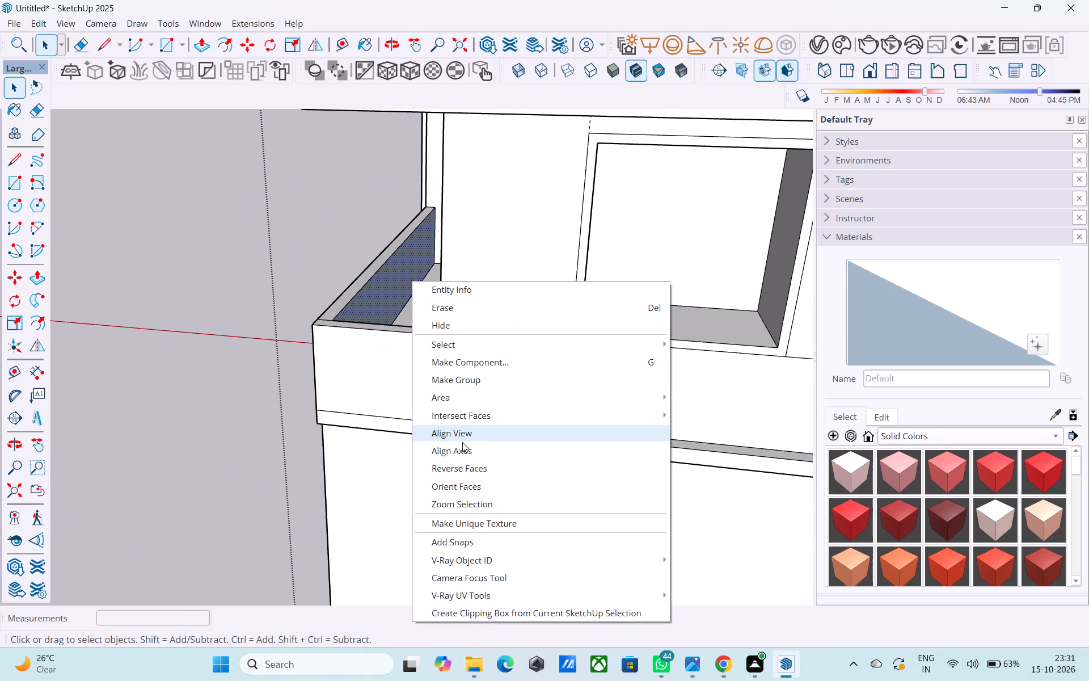
{"action": "left_click", "coordinate": [464, 455]}
Reverse the inner faces of the front parapets on the second and third balconies from the bottom.
{"action": "scroll", "coordinate": [462, 460], "scroll_direction": "down", "scroll_amount": 3}
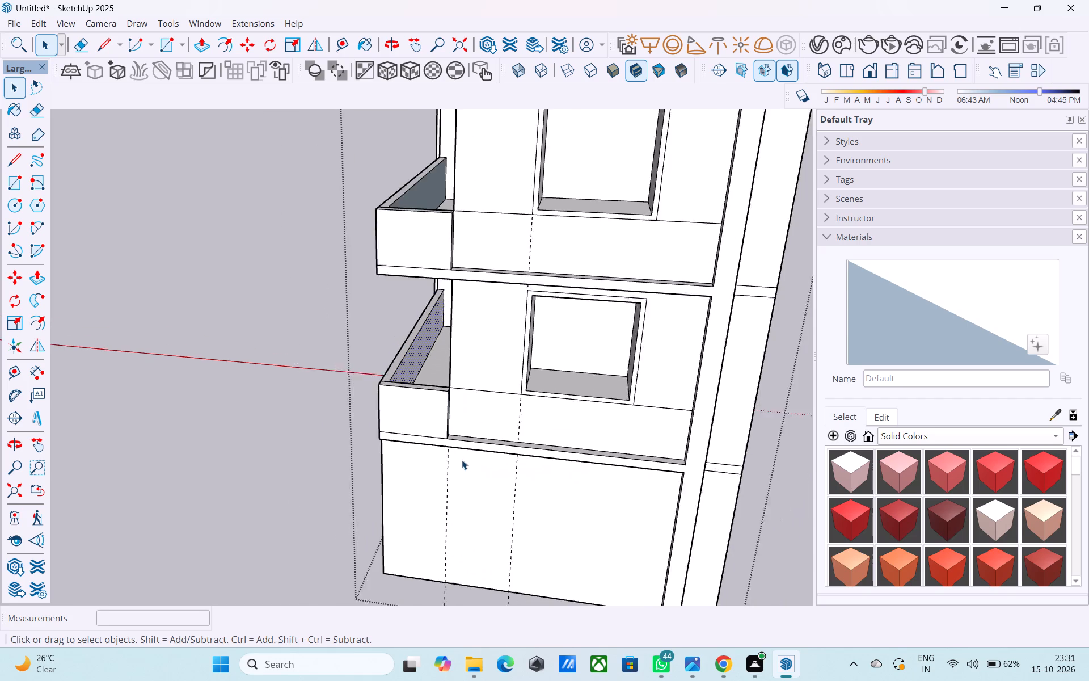
{"action": "scroll", "coordinate": [462, 460], "scroll_direction": "down", "scroll_amount": 5}
{"action": "left_click", "coordinate": [421, 246]}
{"action": "right_click", "coordinate": [421, 246]}
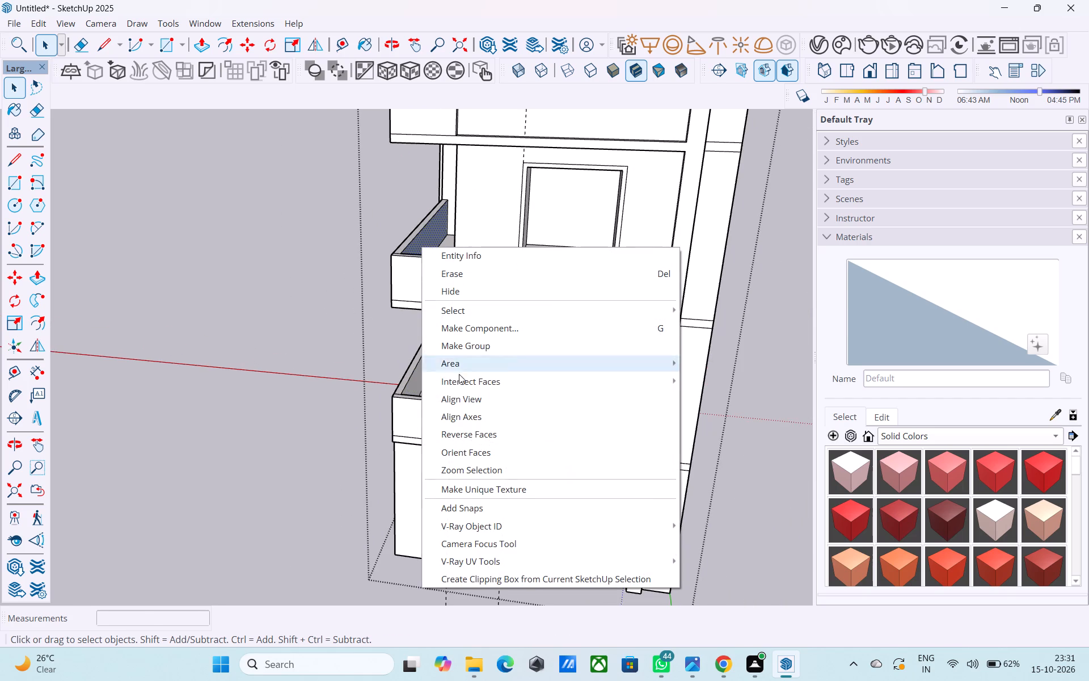
{"action": "left_click", "coordinate": [474, 427]}
{"action": "scroll", "coordinate": [465, 423], "scroll_direction": "down", "scroll_amount": 4}
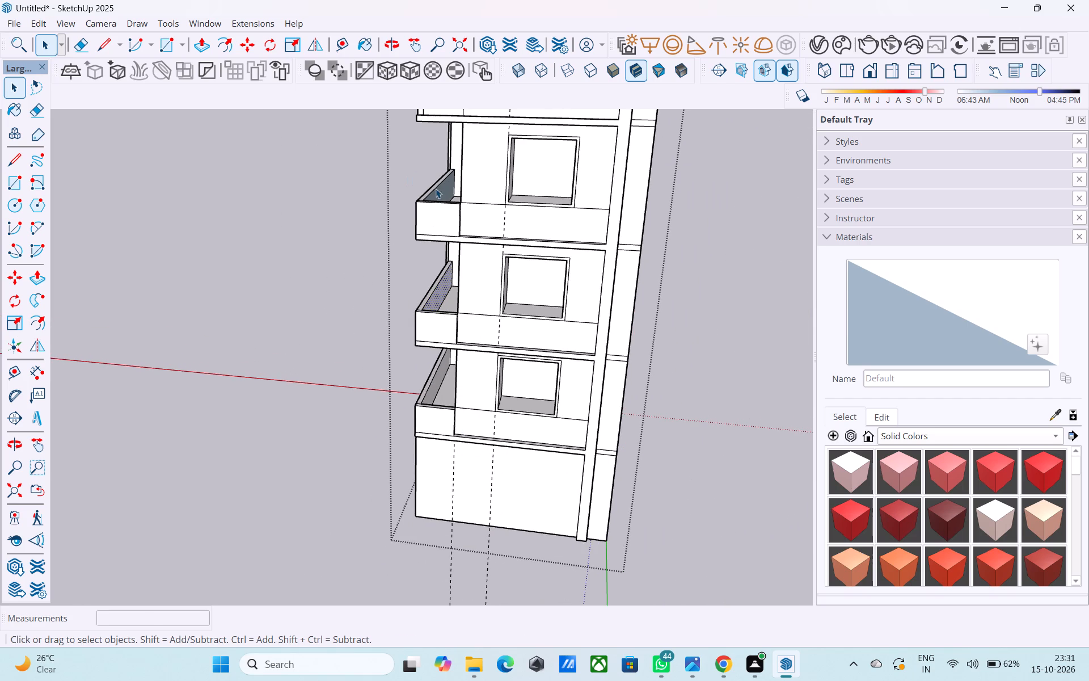
{"action": "scroll", "coordinate": [439, 192], "scroll_direction": "up", "scroll_amount": 1}
{"action": "scroll", "coordinate": [439, 192], "scroll_direction": "down", "scroll_amount": 1}
{"action": "scroll", "coordinate": [439, 192], "scroll_direction": "up", "scroll_amount": 2}
{"action": "left_click", "coordinate": [440, 192]}
{"action": "right_click", "coordinate": [440, 192]}
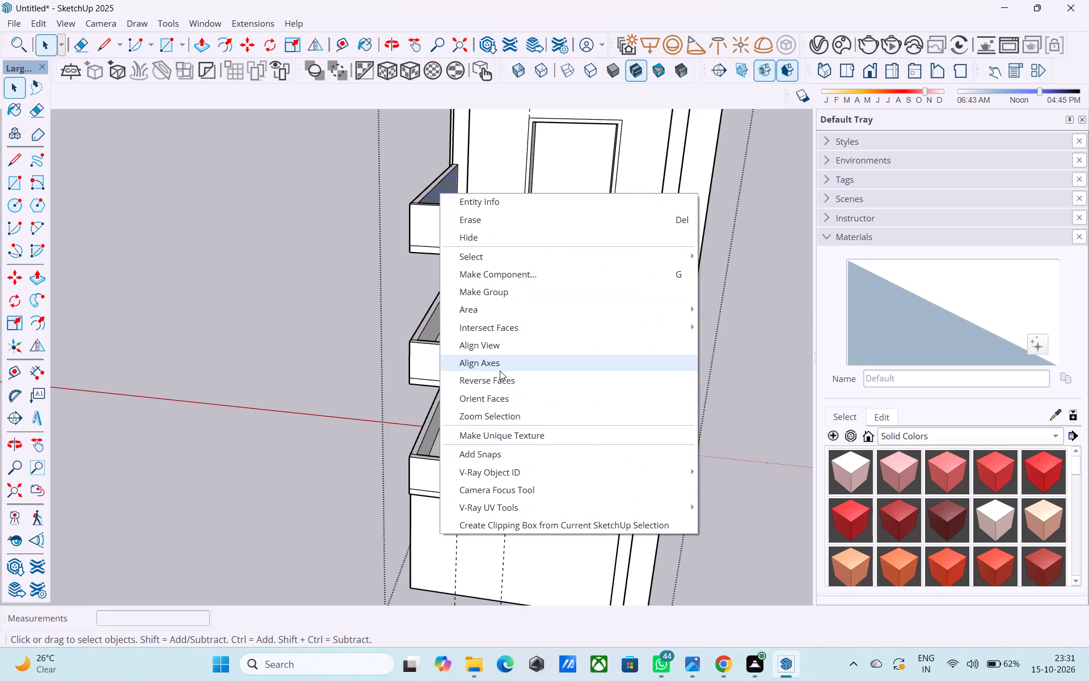
{"action": "left_click", "coordinate": [501, 376]}
Reverse the inner faces of the front parapets on the fourth and topmost balconies.
{"action": "scroll", "coordinate": [491, 379], "scroll_direction": "down", "scroll_amount": 7}
{"action": "scroll", "coordinate": [448, 203], "scroll_direction": "up", "scroll_amount": 8}
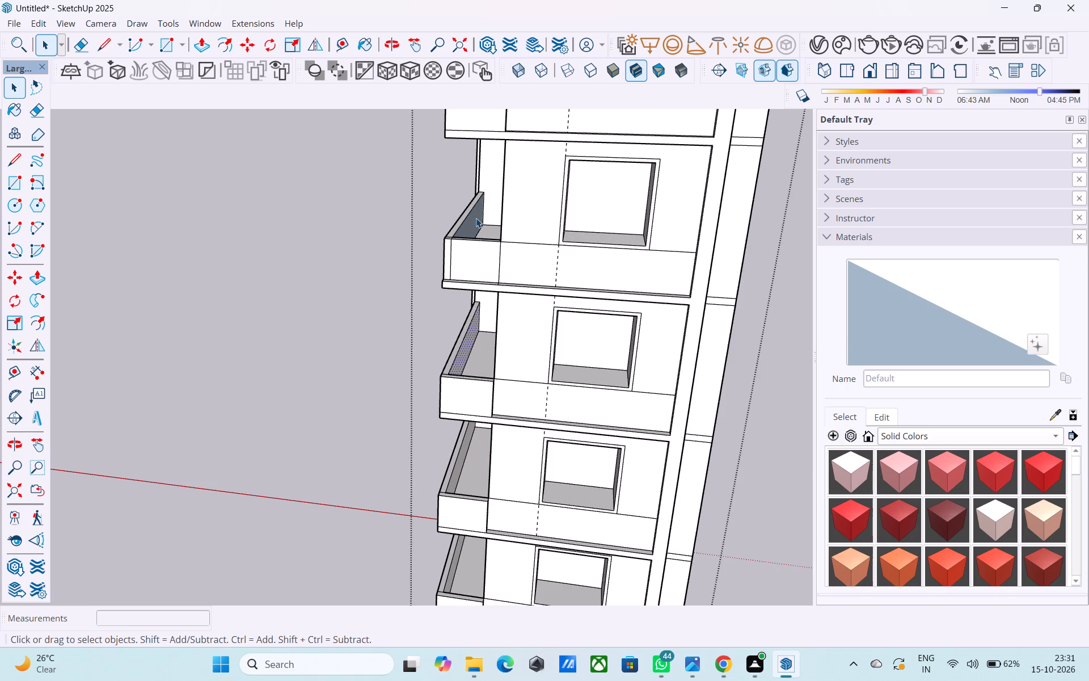
{"action": "left_click", "coordinate": [476, 218]}
{"action": "right_click", "coordinate": [476, 218]}
{"action": "left_click", "coordinate": [535, 401]}
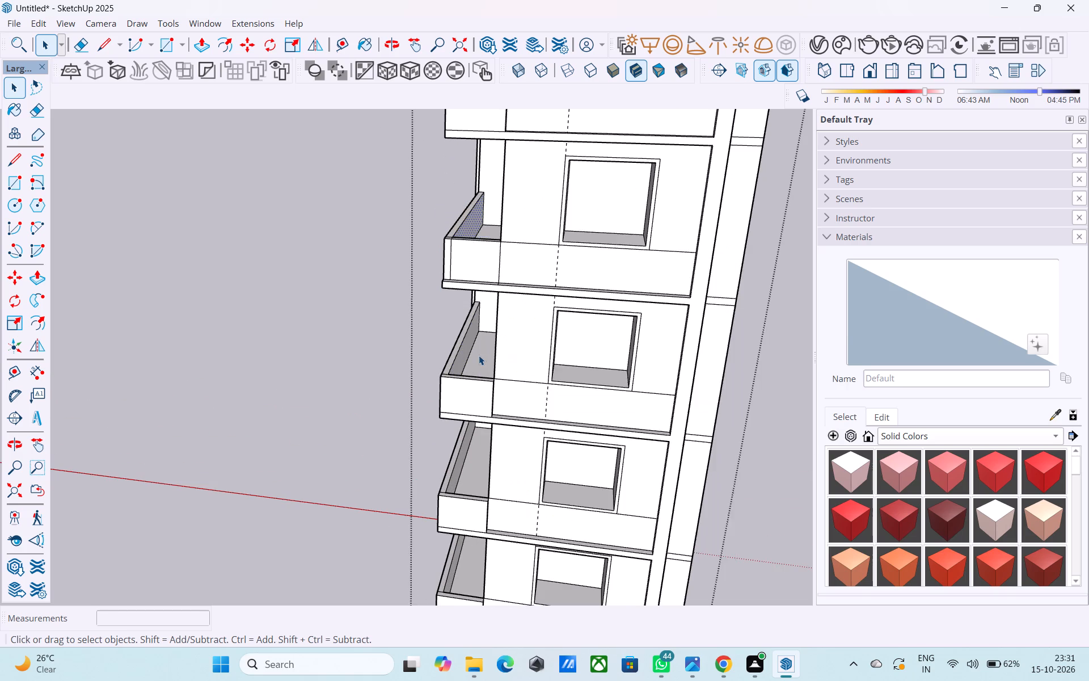
{"action": "scroll", "coordinate": [477, 356], "scroll_direction": "down", "scroll_amount": 7}
{"action": "scroll", "coordinate": [480, 188], "scroll_direction": "up", "scroll_amount": 7}
{"action": "left_click", "coordinate": [476, 254]}
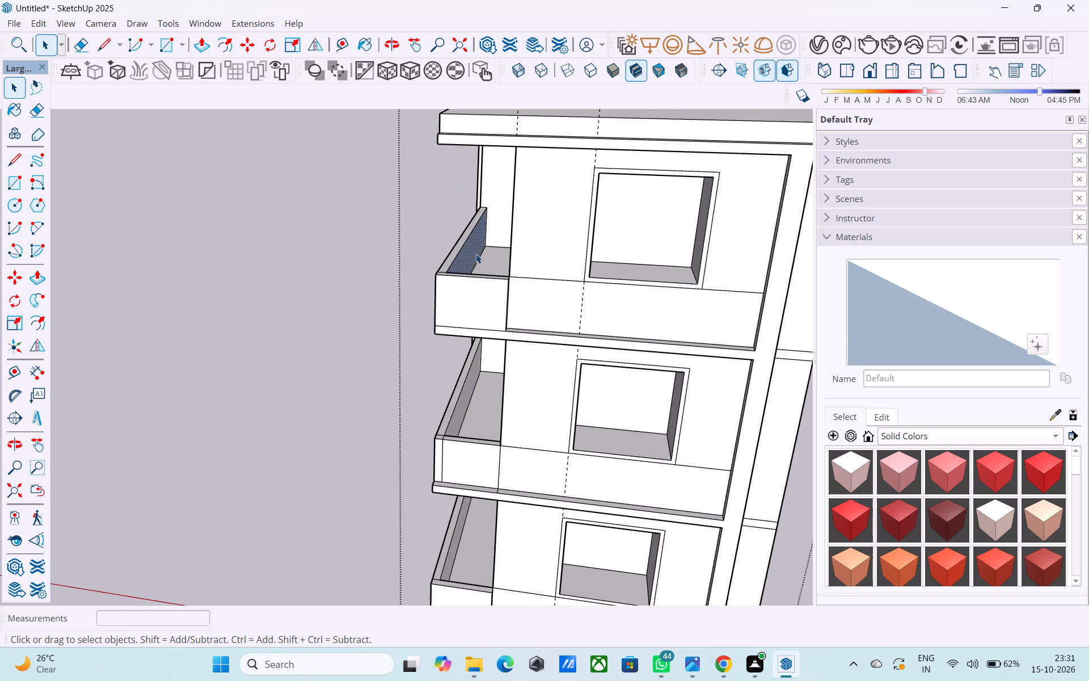
{"action": "right_click", "coordinate": [476, 254]}
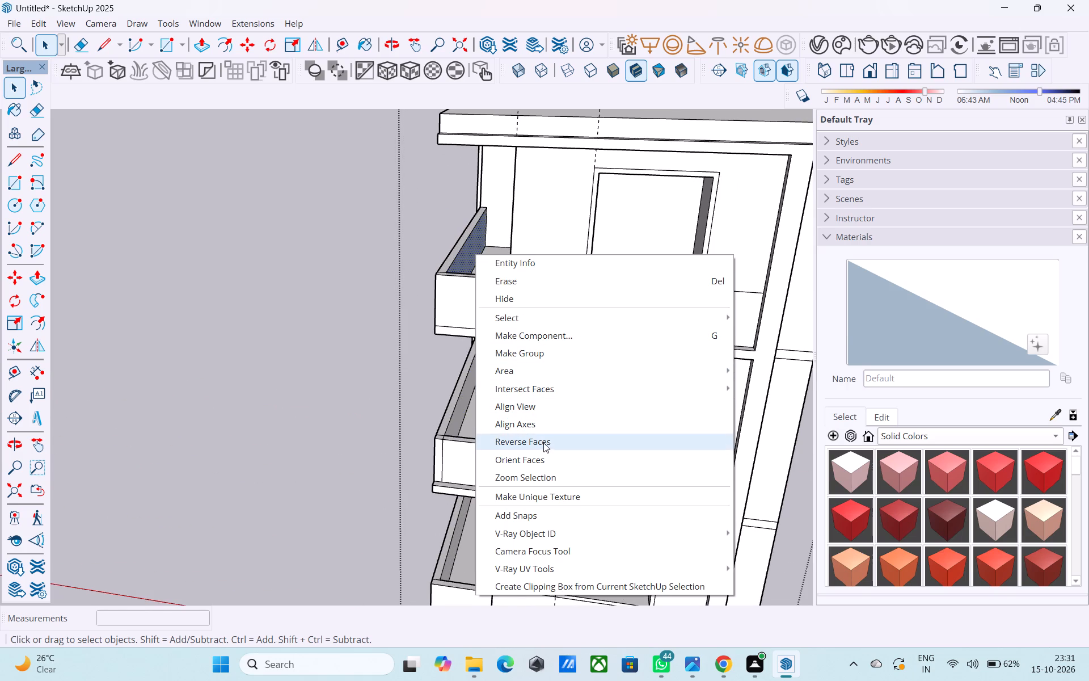
{"action": "left_click", "coordinate": [544, 444]}
Save the model in the Downloads folder as I PRO 38F.
{"action": "scroll", "coordinate": [418, 292], "scroll_direction": "down", "scroll_amount": 7}
{"action": "middle_click_drag", "start_coordinate": [390, 267], "coordinate": [764, 202]}
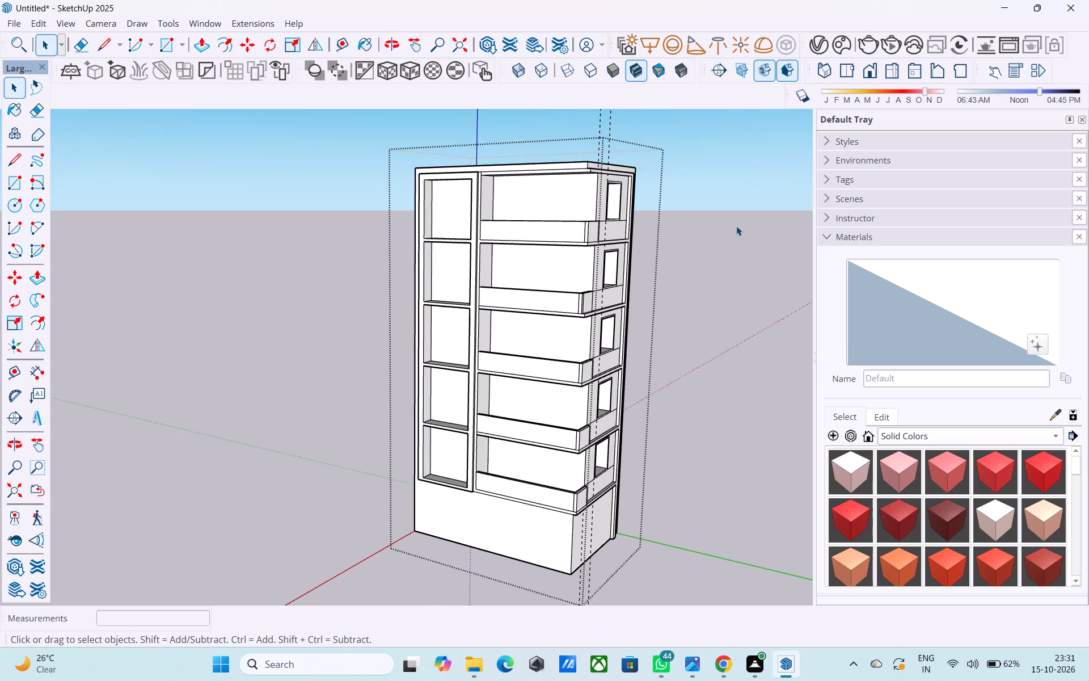
{"action": "key", "text": "ctrl+s"}
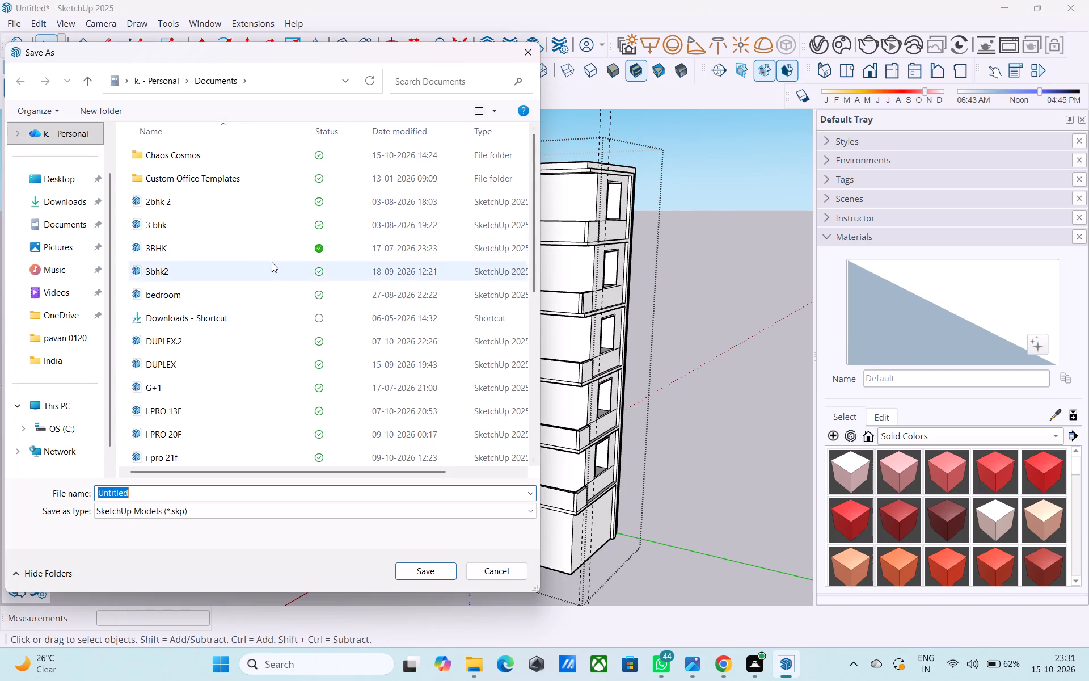
{"action": "left_click", "coordinate": [60, 201]}
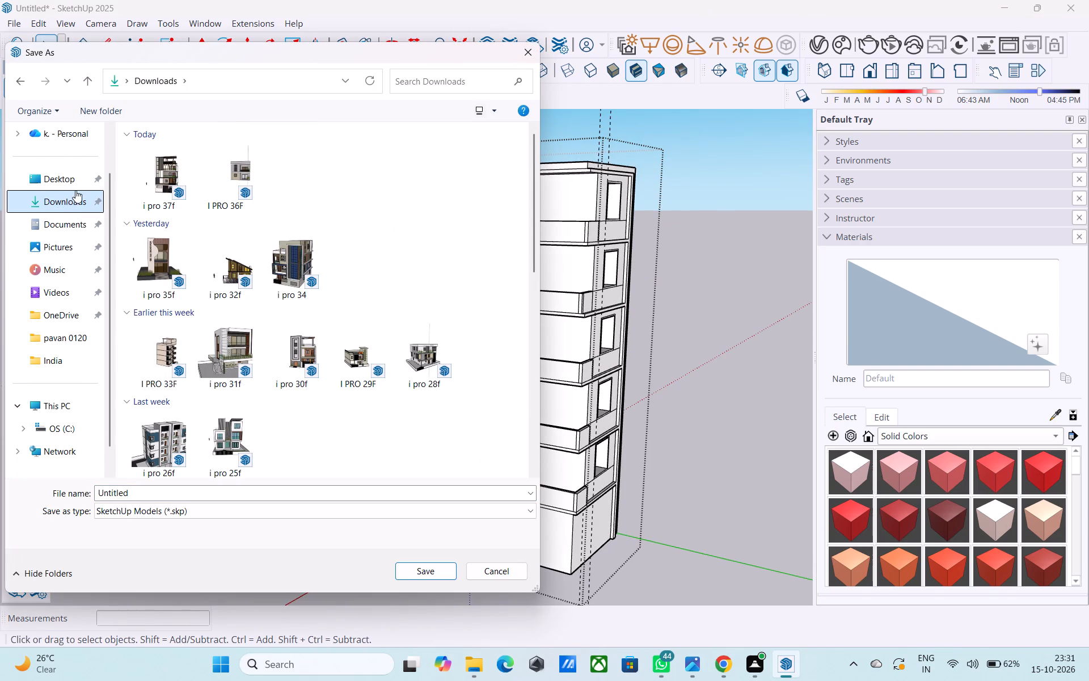
{"action": "left_click", "coordinate": [183, 486]}
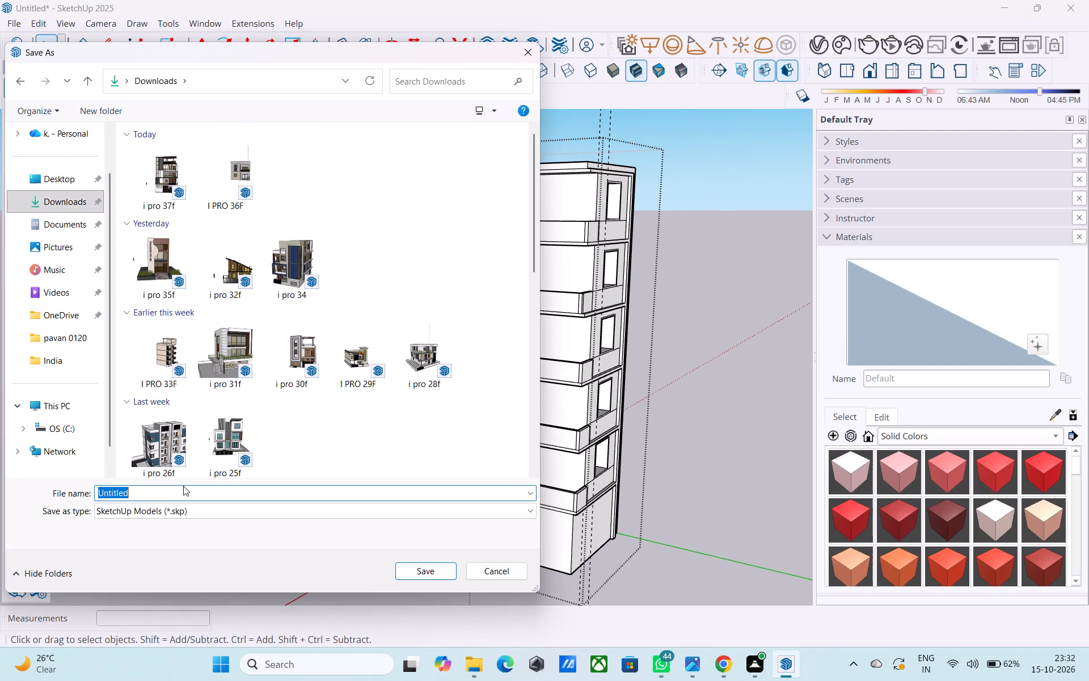
{"action": "type", "text": "I PRO"}
{"action": "key", "text": "space"}
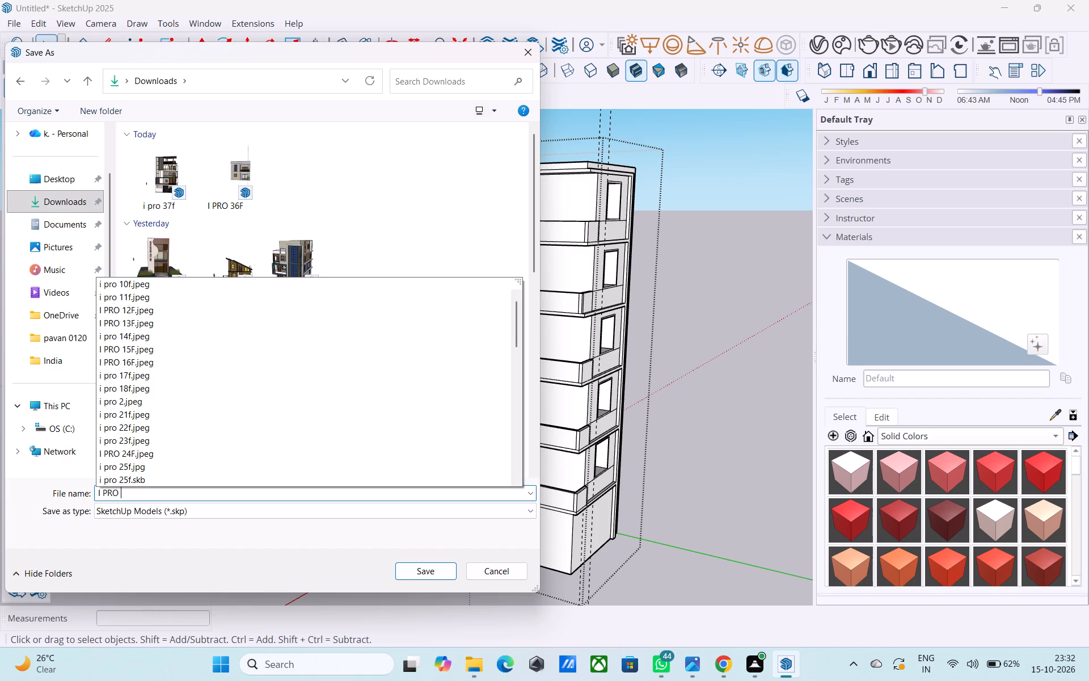
{"action": "key", "text": "3"}
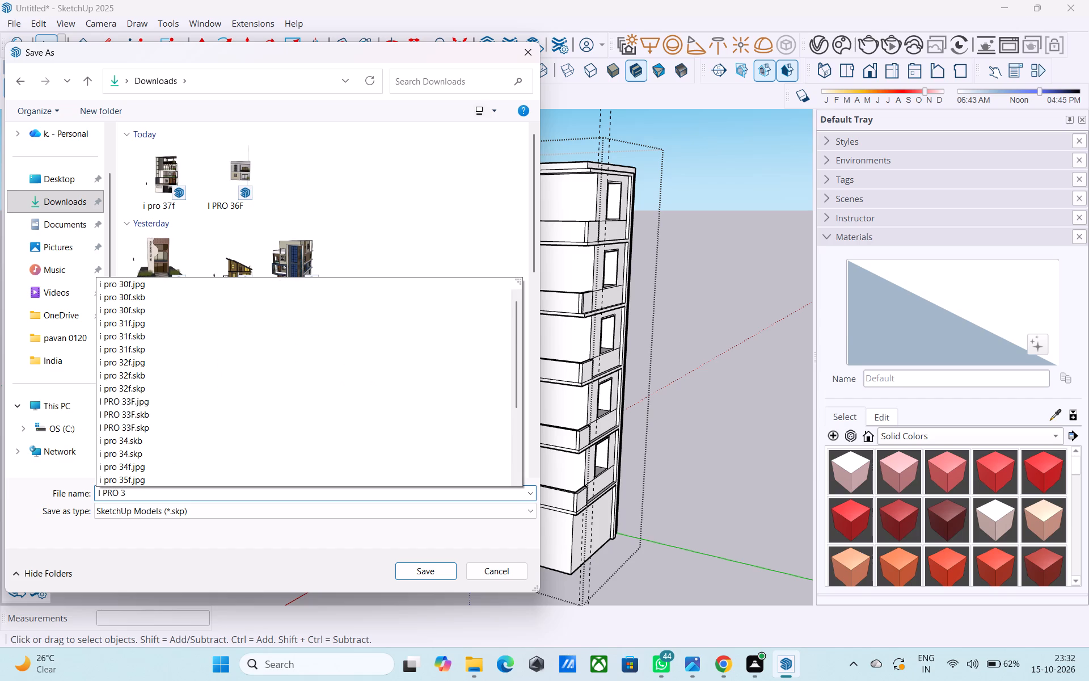
{"action": "key", "text": "8"}
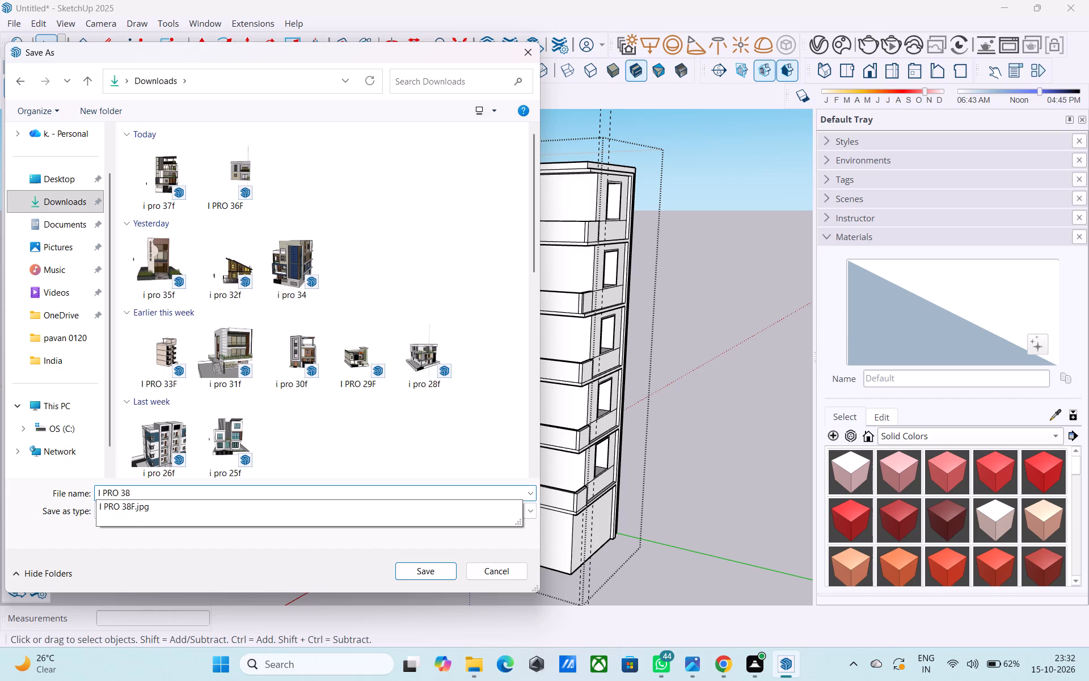
{"action": "key", "text": "f"}
{"action": "left_click", "coordinate": [438, 574]}
Copy the side return piece of the parapet on the second balcony from the bottom inward by its own thickness, against the original.
{"action": "scroll", "coordinate": [425, 553], "scroll_direction": "down", "scroll_amount": 5}
{"action": "middle_click_drag", "start_coordinate": [417, 545], "coordinate": [504, 458]}
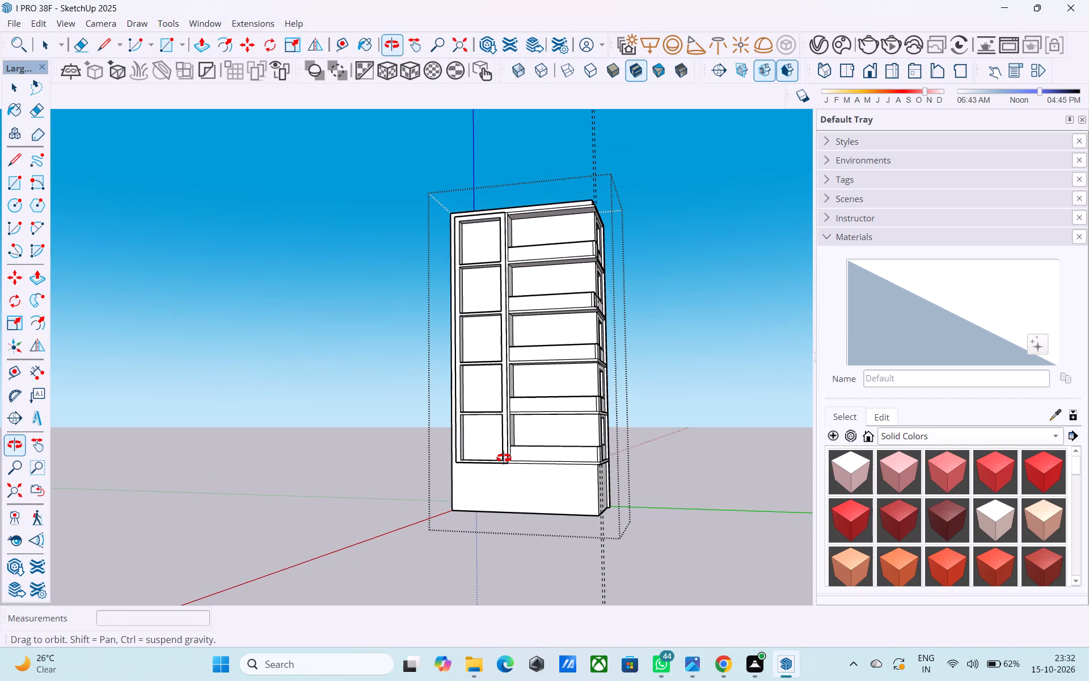
{"action": "middle_click_drag", "start_coordinate": [504, 458], "coordinate": [377, 495]}
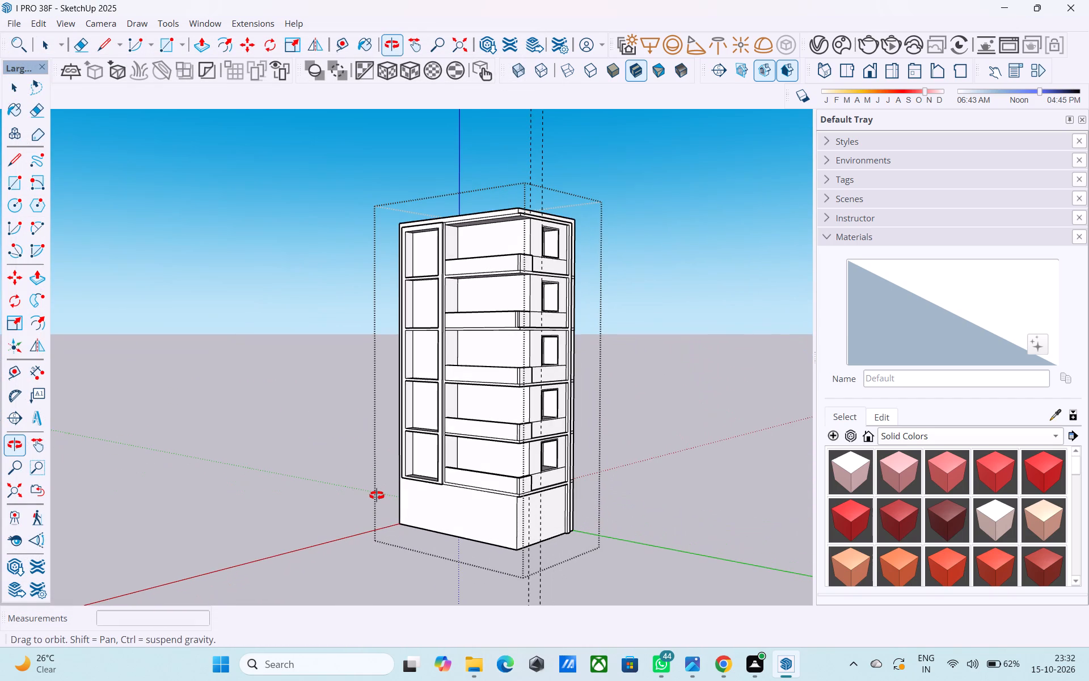
{"action": "middle_click_drag", "start_coordinate": [377, 495], "coordinate": [362, 520]}
{"action": "scroll", "coordinate": [500, 465], "scroll_direction": "up", "scroll_amount": 4}
{"action": "middle_click_drag", "start_coordinate": [497, 465], "coordinate": [479, 523]}
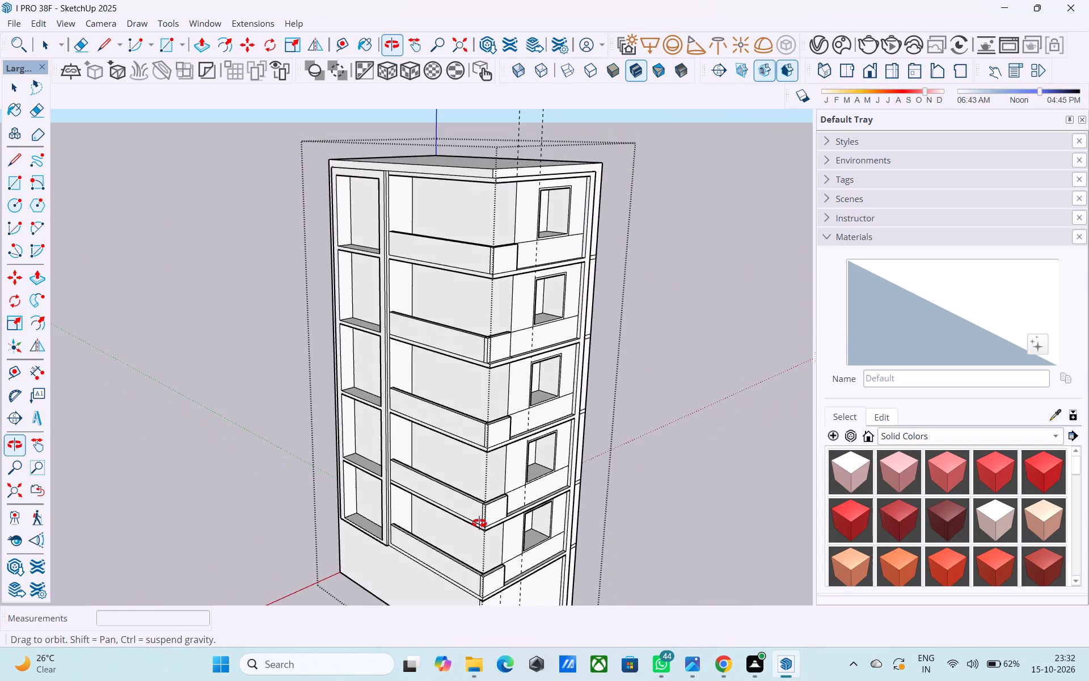
{"action": "middle_click_drag", "start_coordinate": [479, 523], "coordinate": [316, 501]}
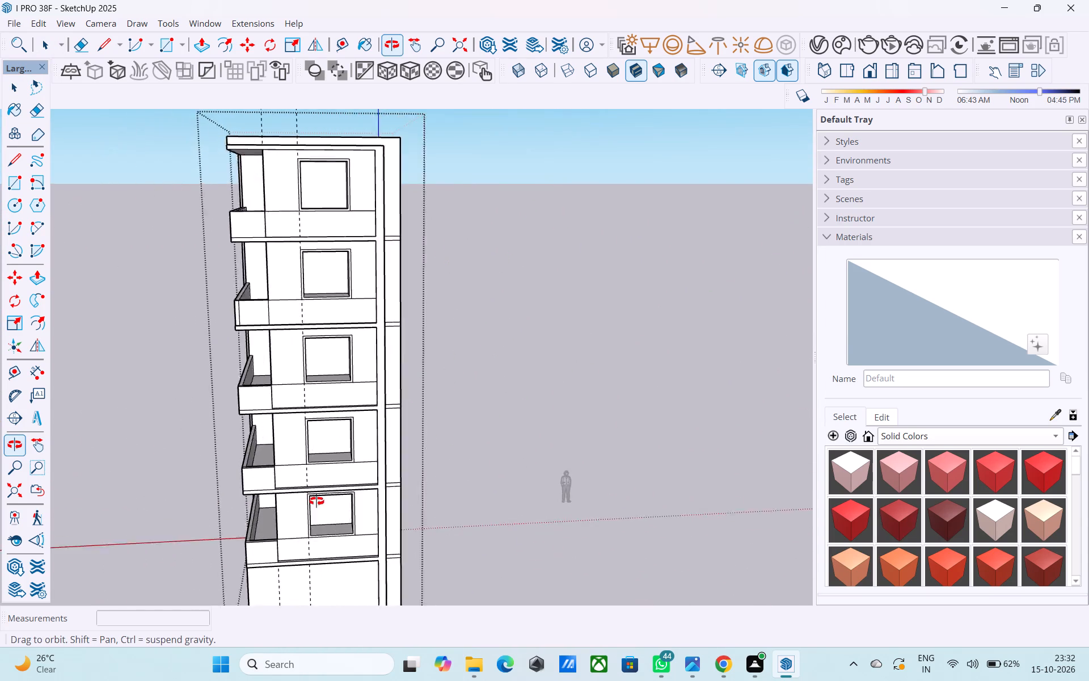
{"action": "middle_click_drag", "start_coordinate": [316, 501], "coordinate": [530, 531]}
{"action": "scroll", "coordinate": [542, 520], "scroll_direction": "up", "scroll_amount": 11}
{"action": "left_click", "coordinate": [541, 499]}
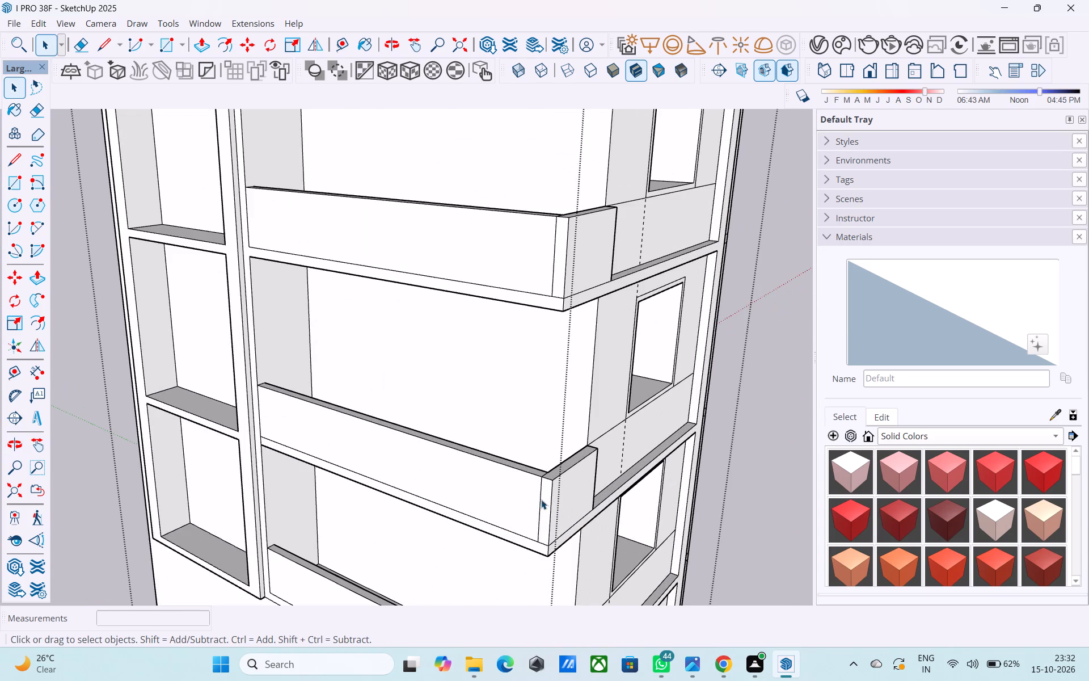
{"action": "scroll", "coordinate": [546, 503], "scroll_direction": "up", "scroll_amount": 4}
{"action": "middle_click_drag", "start_coordinate": [543, 501], "coordinate": [563, 481], "text": "shift"}
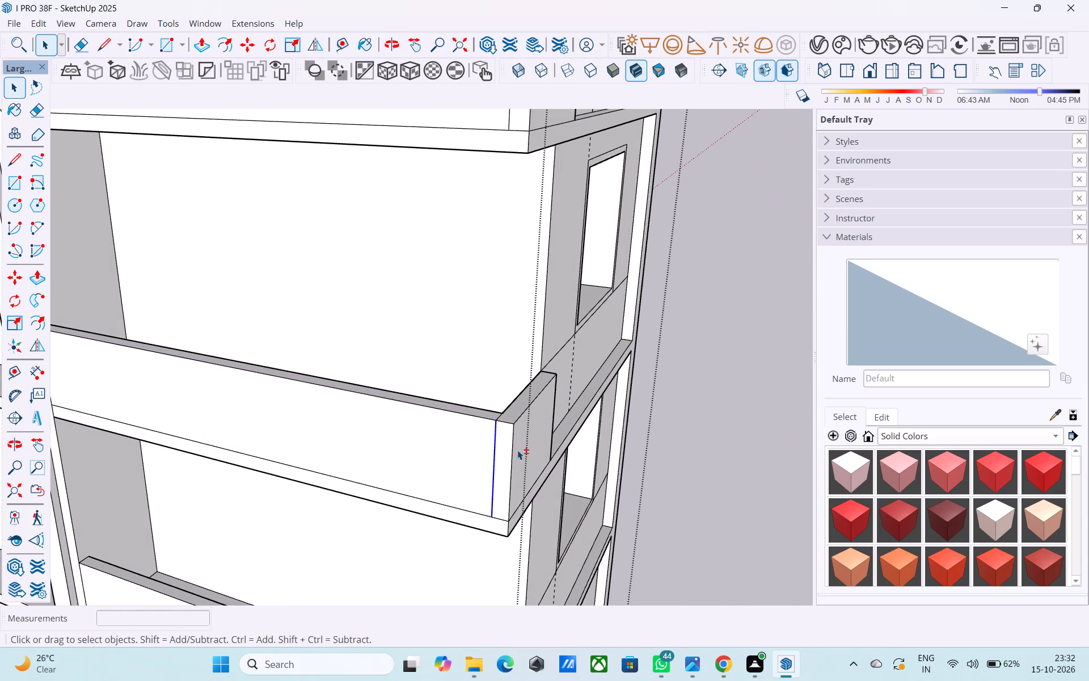
{"action": "left_click", "coordinate": [508, 448], "text": "shift"}
{"action": "left_click", "coordinate": [509, 412], "text": "shift"}
{"action": "left_click", "coordinate": [533, 455], "text": "shift"}
{"action": "middle_click_drag", "start_coordinate": [518, 442], "coordinate": [456, 418], "text": "shift"}
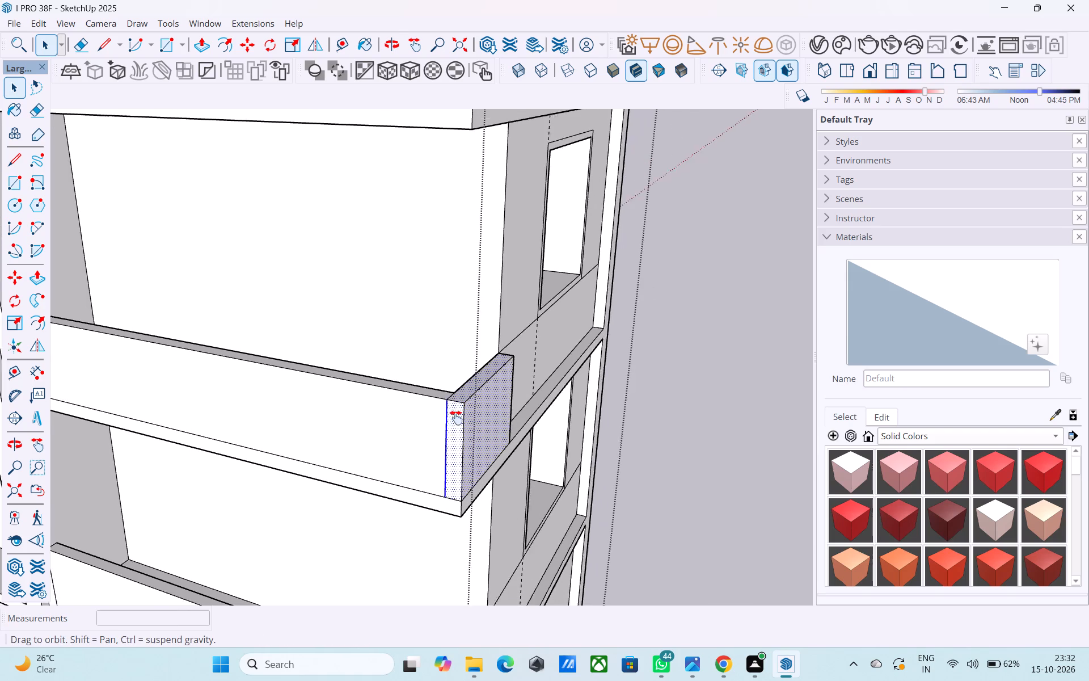
{"action": "middle_click_drag", "start_coordinate": [456, 418], "coordinate": [860, 452], "text": "shift"}
{"action": "left_click", "coordinate": [443, 365], "text": "shift"}
{"action": "scroll", "coordinate": [568, 384], "scroll_direction": "down", "scroll_amount": 4, "text": "shift"}
{"action": "middle_click_drag", "start_coordinate": [571, 392], "coordinate": [571, 392]}
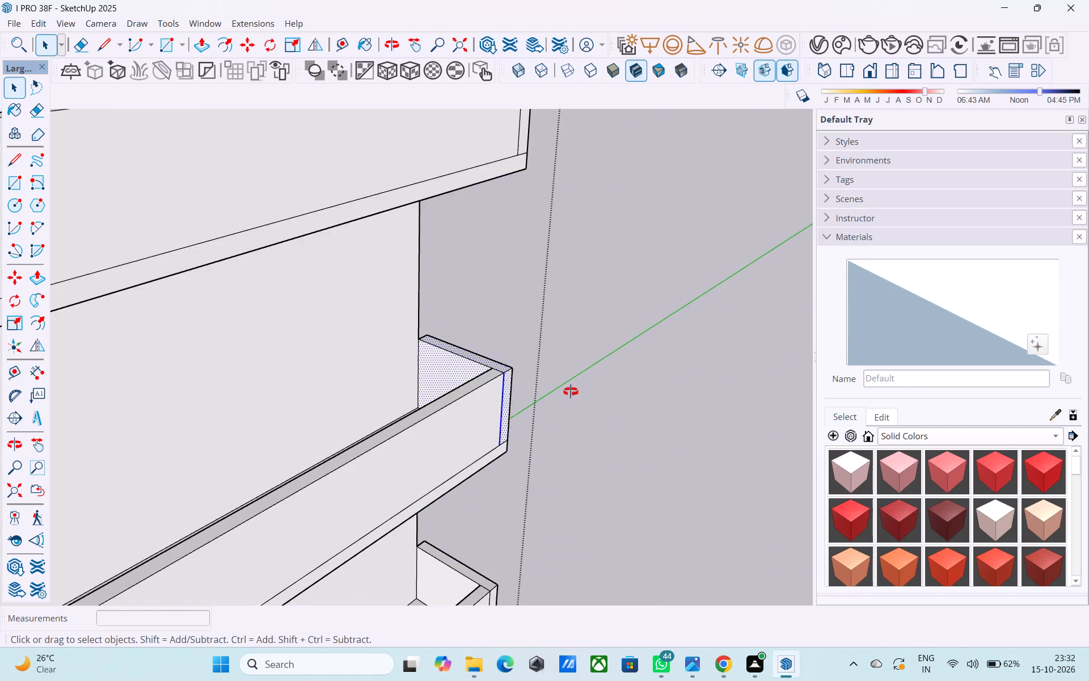
{"action": "middle_click_drag", "start_coordinate": [571, 392], "coordinate": [573, 377]}
{"action": "middle_click_drag", "start_coordinate": [397, 386], "coordinate": [651, 383], "text": "shift"}
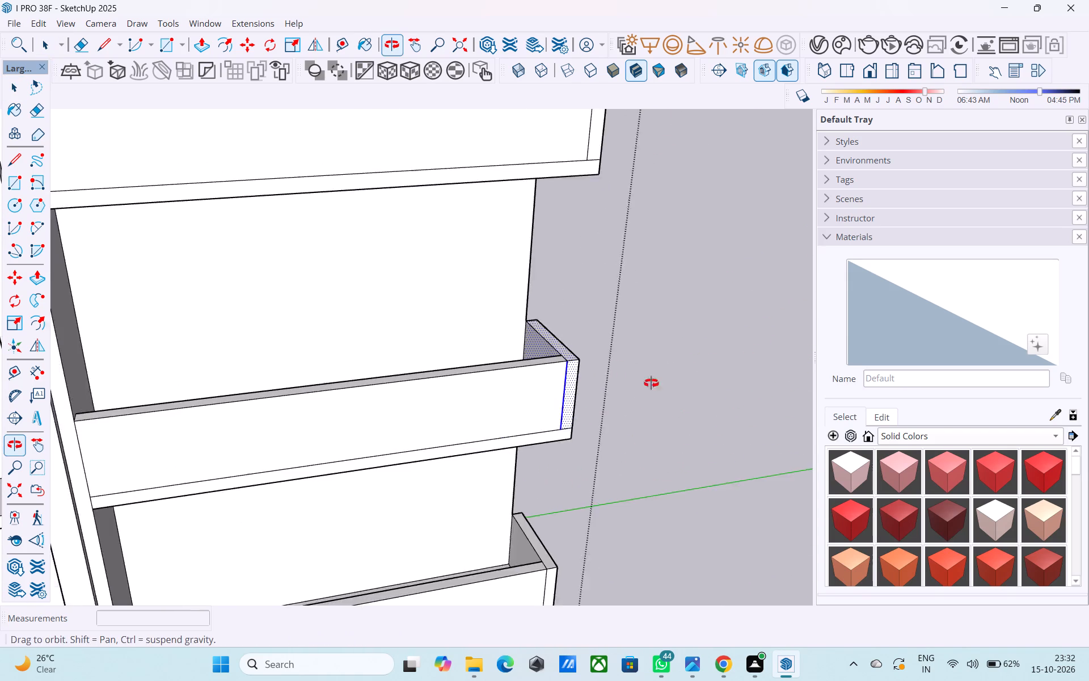
{"action": "middle_click_drag", "start_coordinate": [651, 383], "coordinate": [624, 365], "text": "shift"}
{"action": "scroll", "coordinate": [514, 406], "scroll_direction": "up", "scroll_amount": 5}
{"action": "key", "text": "m"}
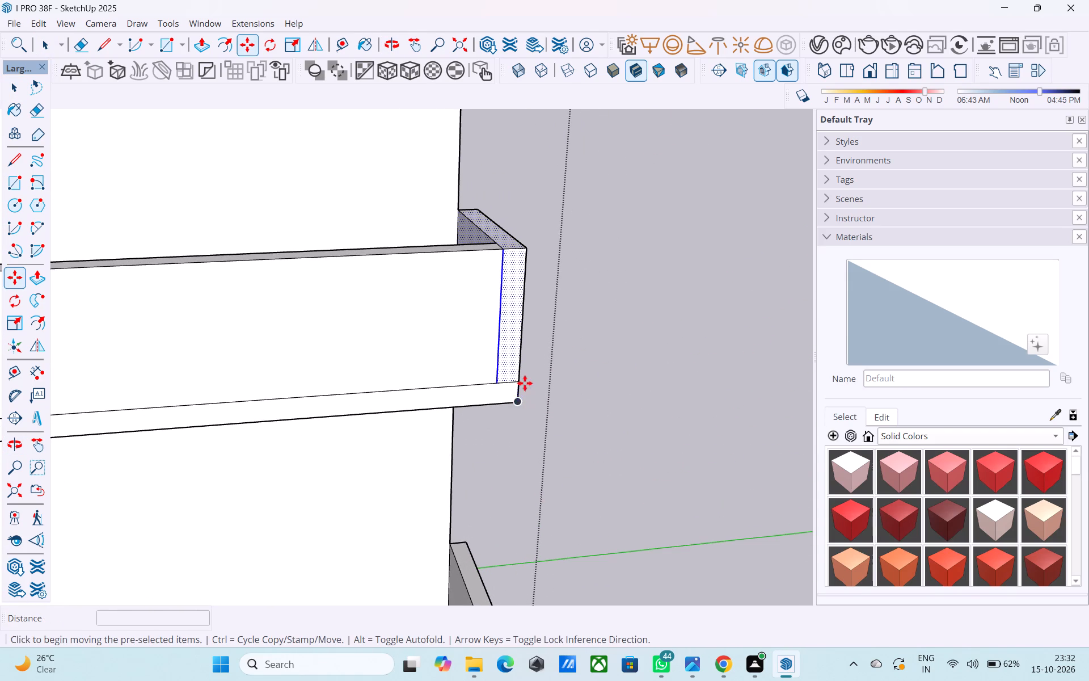
{"action": "left_click", "coordinate": [519, 380]}
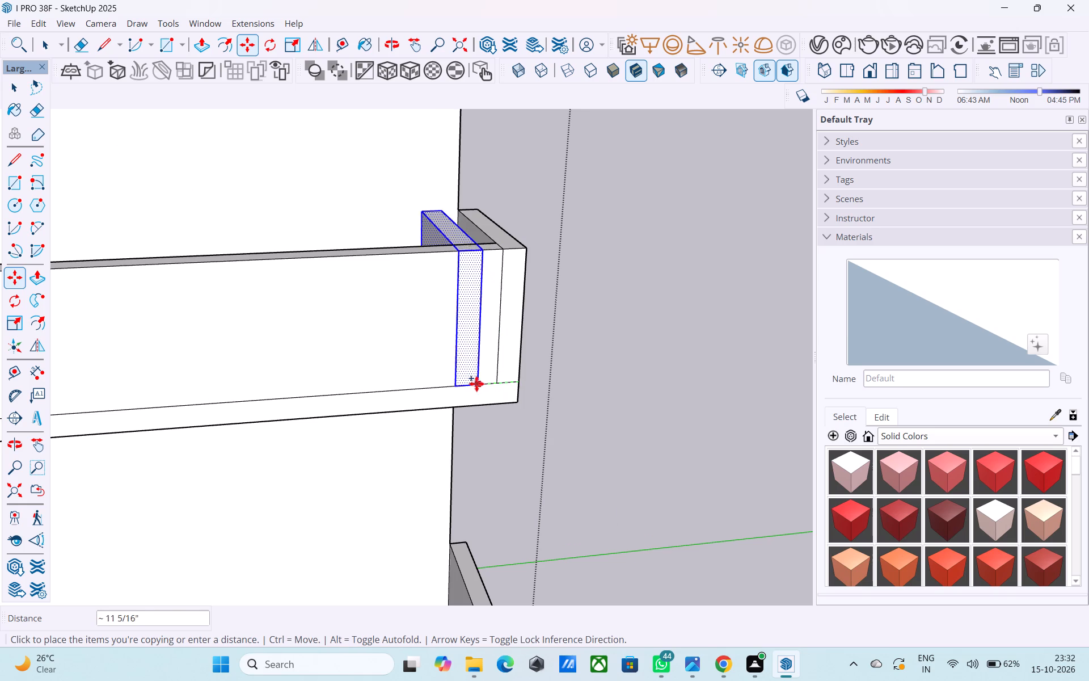
{"action": "left_click", "coordinate": [501, 380]}
{"action": "scroll", "coordinate": [501, 380], "scroll_direction": "down", "scroll_amount": 9}
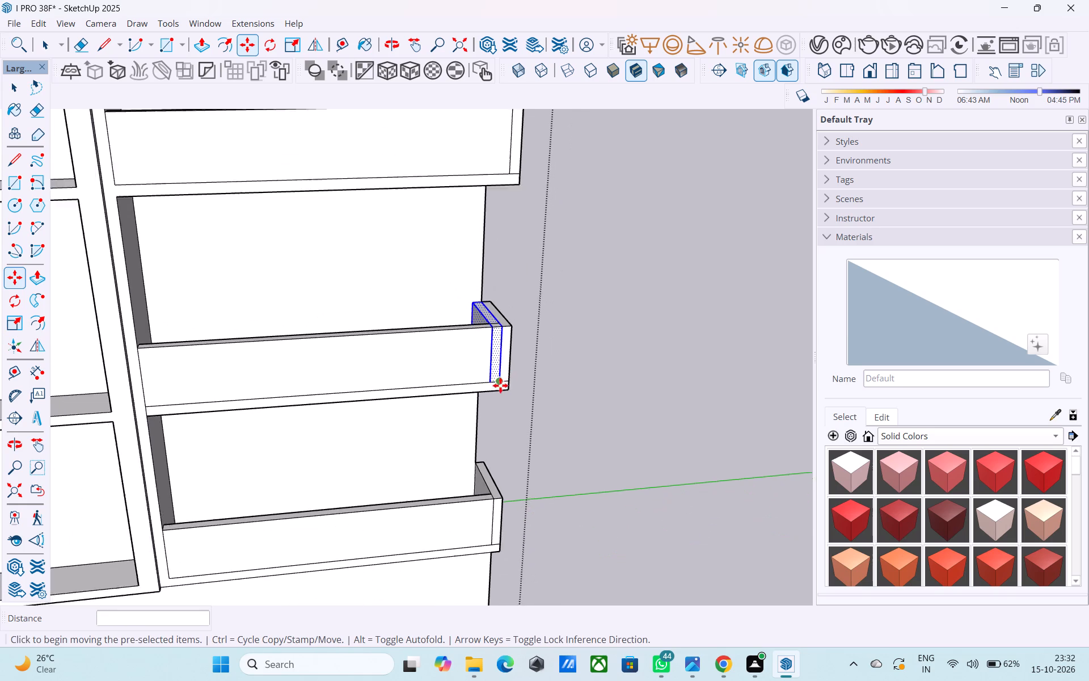
Copy the new inner side return piece 10' down from the second balcony onto the bottom balcony, against its existing return.
{"action": "scroll", "coordinate": [500, 385], "scroll_direction": "down", "scroll_amount": 1}
{"action": "left_click", "coordinate": [502, 382]}
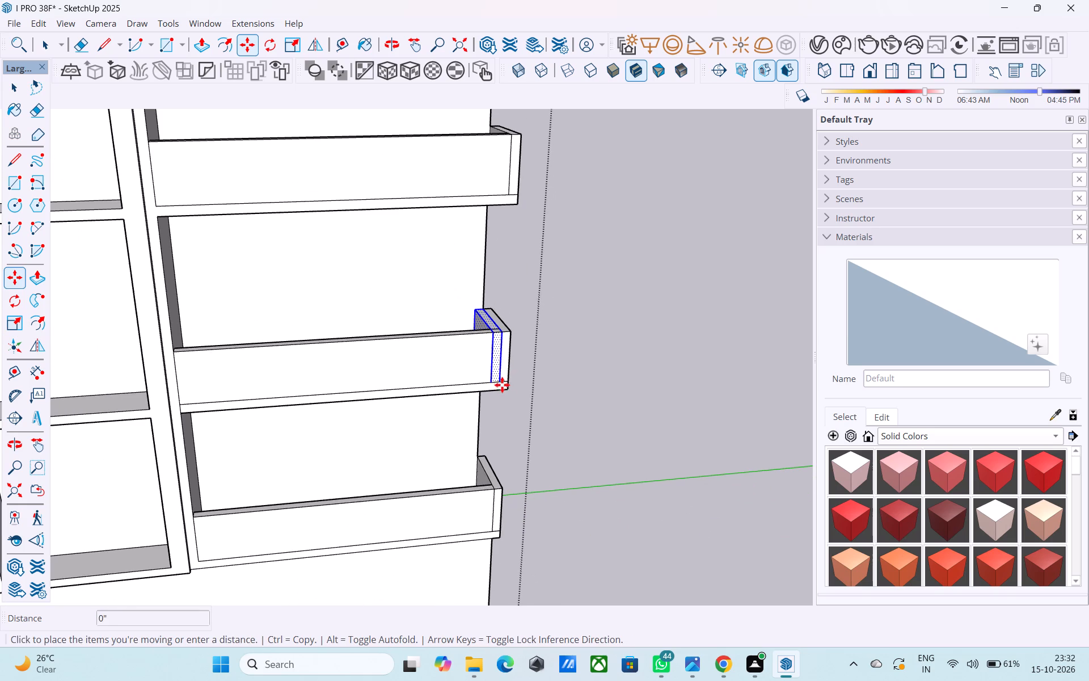
{"action": "scroll", "coordinate": [491, 539], "scroll_direction": "up", "scroll_amount": 4}
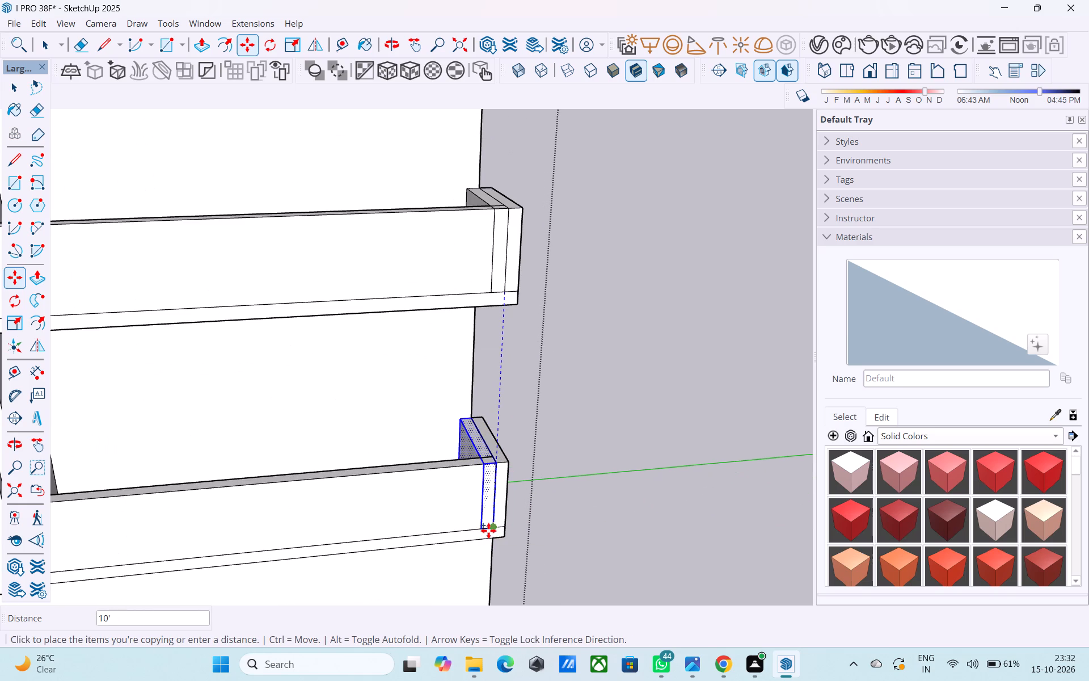
{"action": "left_click", "coordinate": [488, 531]}
Copy the inner side return piece from the bottom balcony up to the third balcony's parapet, against its existing return.
{"action": "left_click", "coordinate": [491, 527]}
{"action": "scroll", "coordinate": [492, 547], "scroll_direction": "down", "scroll_amount": 5}
{"action": "middle_click_drag", "start_coordinate": [492, 547], "coordinate": [489, 291], "text": "shift"}
{"action": "scroll", "coordinate": [494, 317], "scroll_direction": "down", "scroll_amount": 7}
{"action": "middle_click_drag", "start_coordinate": [496, 239], "coordinate": [465, 549], "text": "shift"}
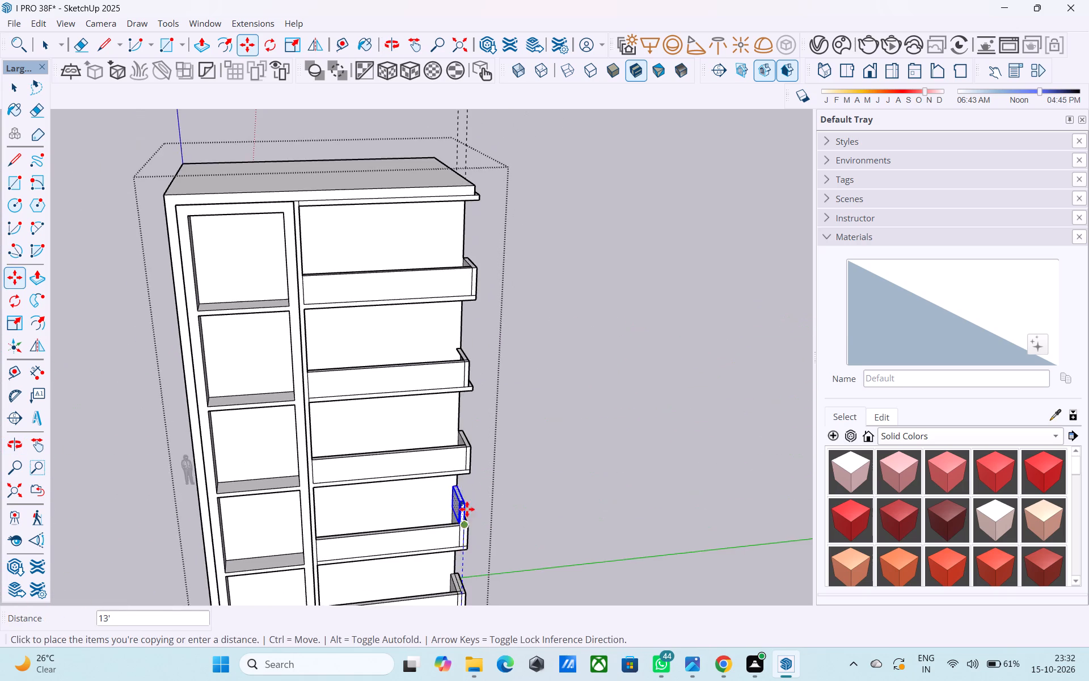
{"action": "scroll", "coordinate": [468, 502], "scroll_direction": "up", "scroll_amount": 10}
{"action": "left_click", "coordinate": [457, 422]}
Copy the inner side return piece from the third balcony up to the matching corner of the fourth balcony's parapet.
{"action": "scroll", "coordinate": [458, 408], "scroll_direction": "down", "scroll_amount": 3}
{"action": "middle_click_drag", "start_coordinate": [458, 408], "coordinate": [460, 442], "text": "shift"}
{"action": "scroll", "coordinate": [457, 462], "scroll_direction": "up", "scroll_amount": 4}
{"action": "left_click", "coordinate": [466, 454]}
{"action": "scroll", "coordinate": [488, 346], "scroll_direction": "down", "scroll_amount": 5}
{"action": "middle_click_drag", "start_coordinate": [483, 344], "coordinate": [479, 481], "text": "shift"}
{"action": "scroll", "coordinate": [464, 392], "scroll_direction": "up", "scroll_amount": 8}
{"action": "left_click", "coordinate": [476, 371]}
Copy the inner side return piece from the fourth balcony up to the matching corner of the topmost balcony's parapet.
{"action": "scroll", "coordinate": [475, 368], "scroll_direction": "down", "scroll_amount": 2}
{"action": "middle_click_drag", "start_coordinate": [475, 368], "coordinate": [484, 413], "text": "shift"}
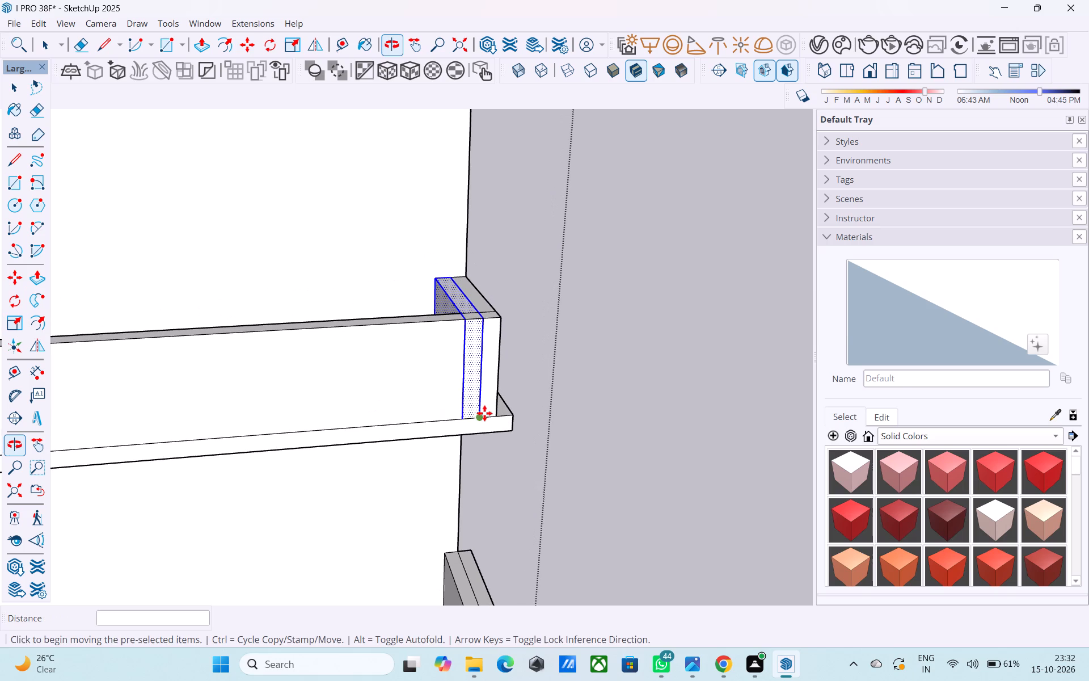
{"action": "left_click", "coordinate": [484, 415]}
{"action": "scroll", "coordinate": [486, 352], "scroll_direction": "down", "scroll_amount": 6}
{"action": "middle_click_drag", "start_coordinate": [477, 337], "coordinate": [450, 513], "text": "shift"}
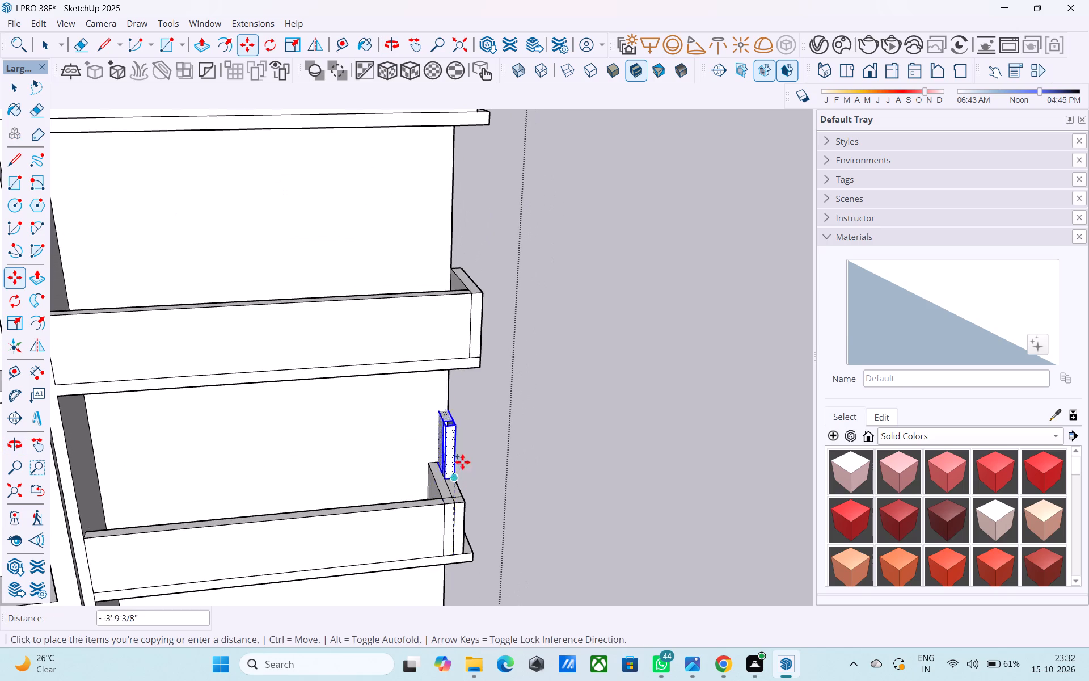
{"action": "scroll", "coordinate": [466, 389], "scroll_direction": "up", "scroll_amount": 4}
{"action": "left_click", "coordinate": [474, 325]}
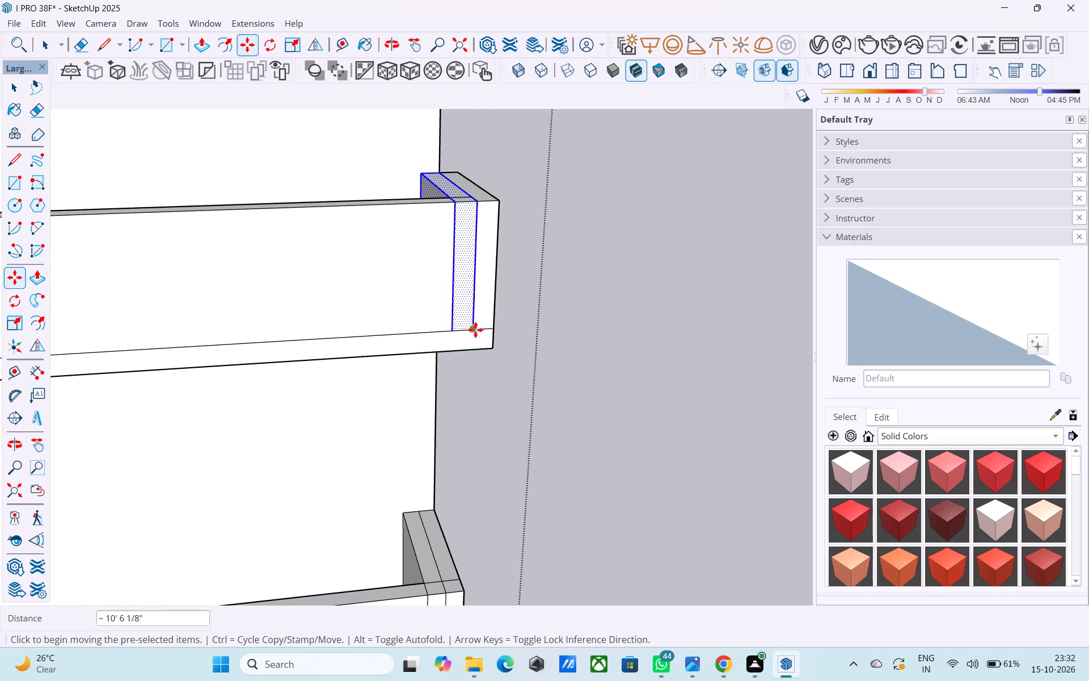
Erase the outer side return piece of the topmost balcony's parapet, keeping the inner copy.
{"action": "scroll", "coordinate": [475, 331], "scroll_direction": "down", "scroll_amount": 10}
{"action": "middle_click_drag", "start_coordinate": [474, 374], "coordinate": [362, 467], "text": "shift"}
{"action": "key", "text": "e"}
{"action": "scroll", "coordinate": [428, 427], "scroll_direction": "up", "scroll_amount": 14}
{"action": "left_click", "coordinate": [420, 403]}
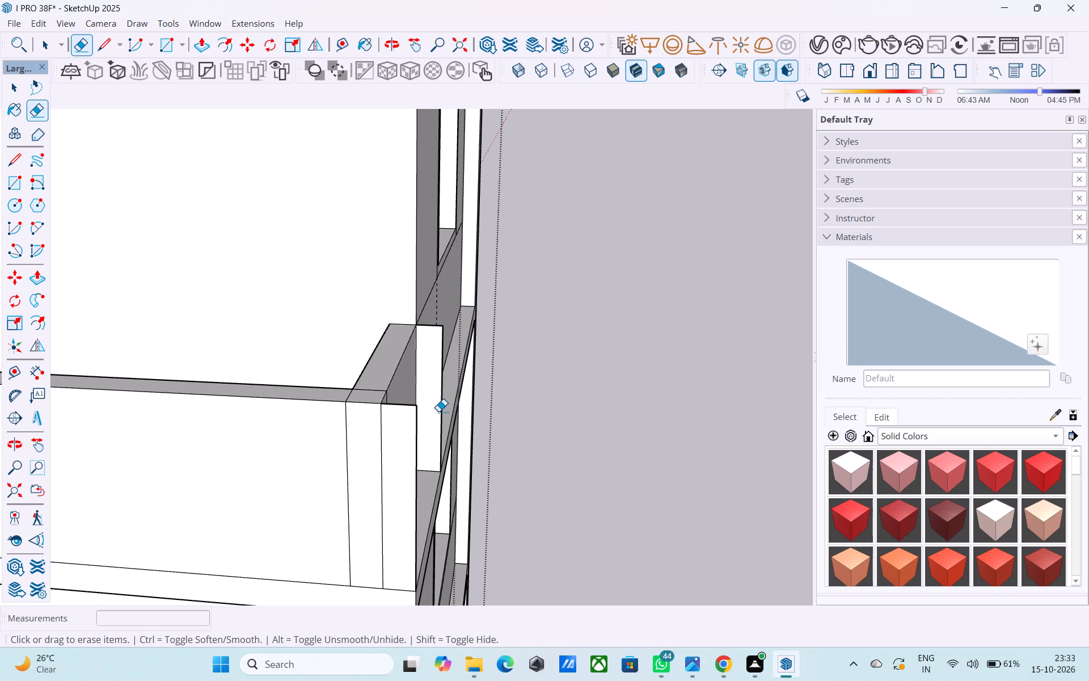
{"action": "middle_click", "coordinate": [427, 424]}
{"action": "left_click", "coordinate": [420, 419]}
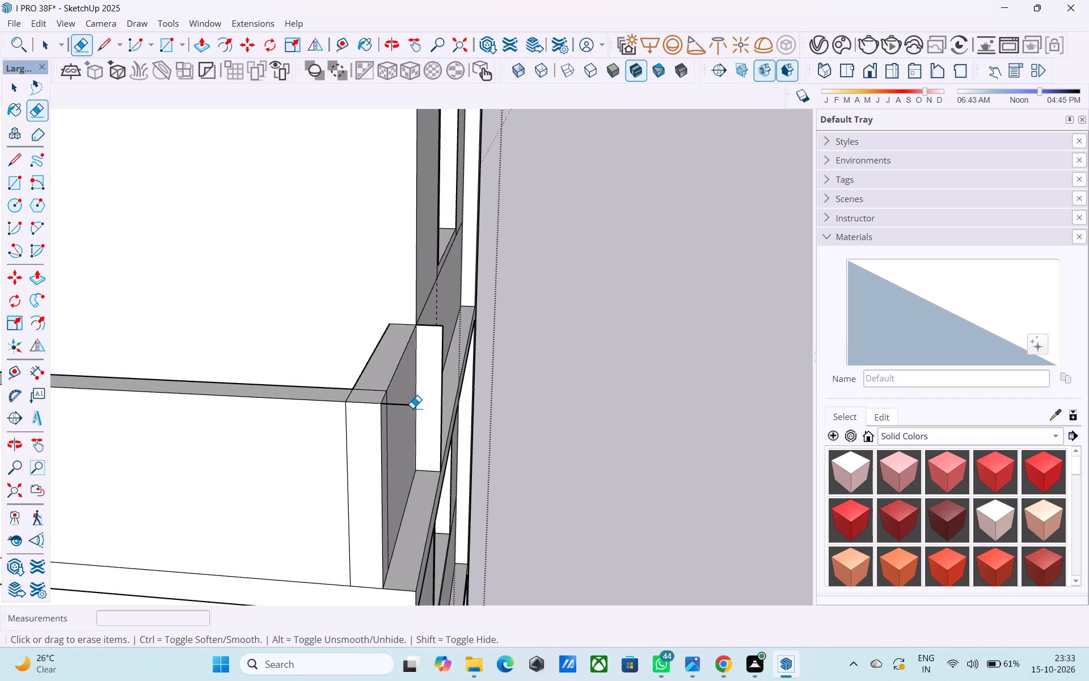
{"action": "left_click", "coordinate": [412, 408]}
{"action": "left_click_drag", "start_coordinate": [412, 403], "coordinate": [407, 410]}
{"action": "left_click_drag", "start_coordinate": [436, 325], "coordinate": [436, 331]}
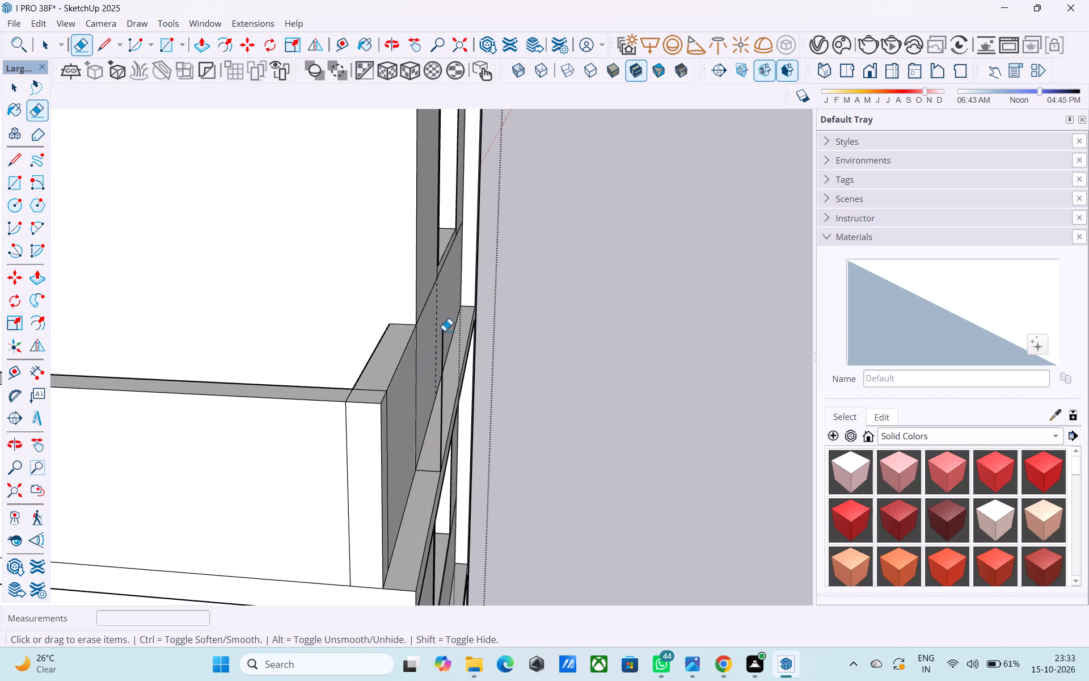
{"action": "left_click", "coordinate": [445, 330]}
{"action": "left_click_drag", "start_coordinate": [425, 468], "coordinate": [428, 475]}
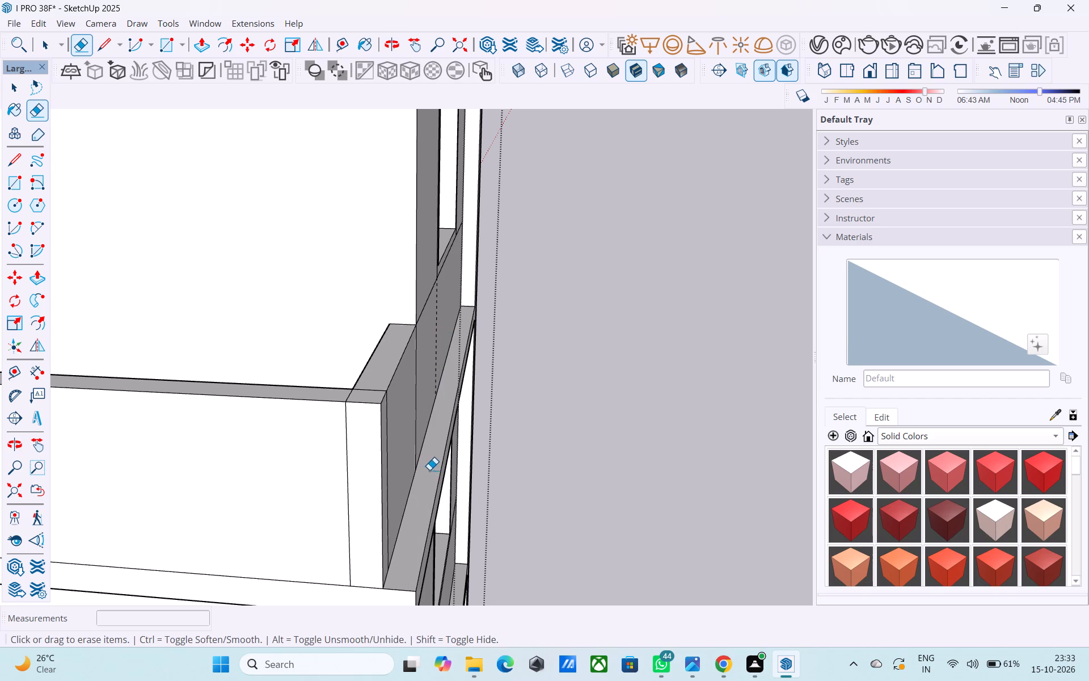
Erase the leftover seam lines on the front and top of the topmost balcony's parapet corner.
{"action": "middle_click_drag", "start_coordinate": [429, 469], "coordinate": [266, 440]}
{"action": "left_click_drag", "start_coordinate": [261, 436], "coordinate": [268, 440]}
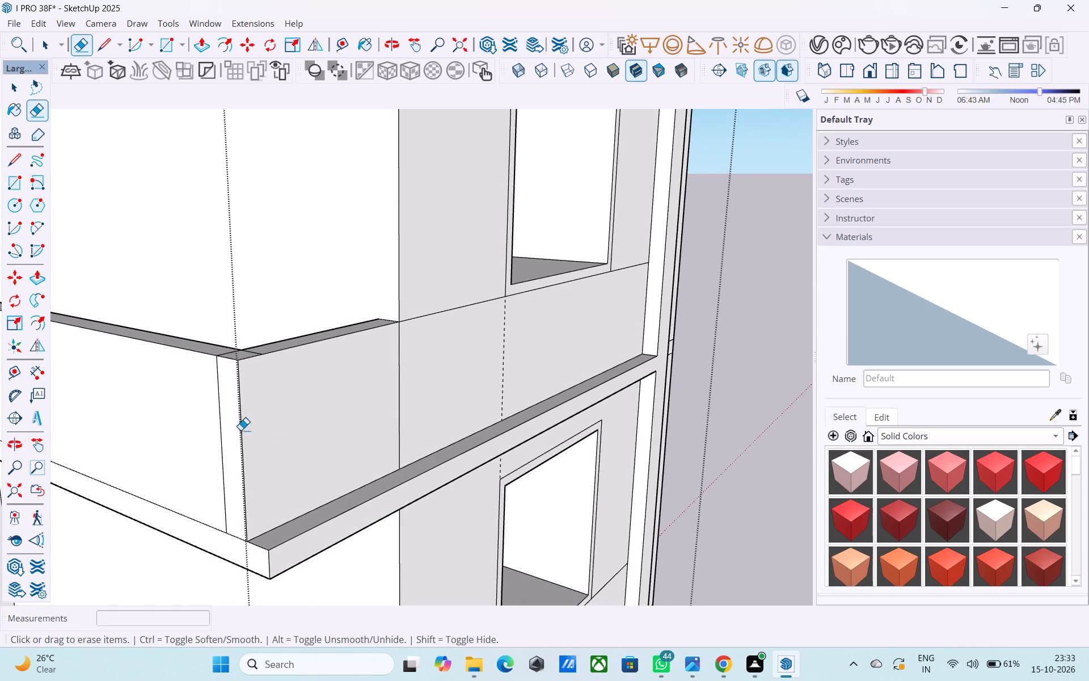
{"action": "left_click", "coordinate": [219, 415]}
{"action": "middle_click_drag", "start_coordinate": [222, 406], "coordinate": [298, 595]}
{"action": "left_click_drag", "start_coordinate": [250, 372], "coordinate": [247, 379]}
{"action": "left_click_drag", "start_coordinate": [231, 379], "coordinate": [221, 376]}
{"action": "scroll", "coordinate": [255, 373], "scroll_direction": "down", "scroll_amount": 13}
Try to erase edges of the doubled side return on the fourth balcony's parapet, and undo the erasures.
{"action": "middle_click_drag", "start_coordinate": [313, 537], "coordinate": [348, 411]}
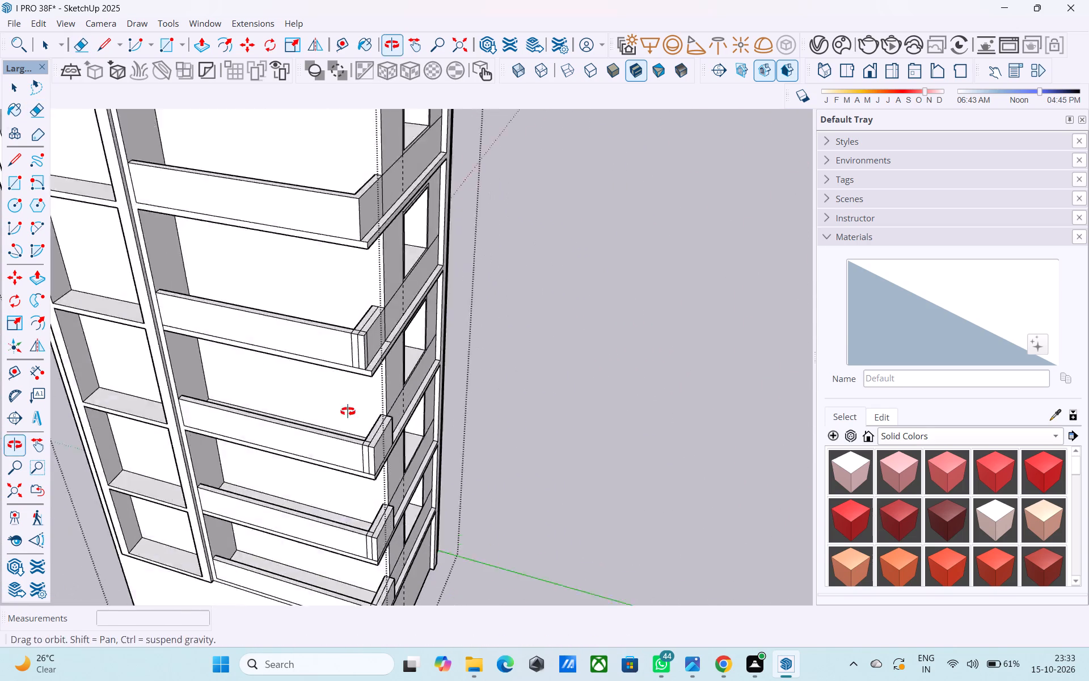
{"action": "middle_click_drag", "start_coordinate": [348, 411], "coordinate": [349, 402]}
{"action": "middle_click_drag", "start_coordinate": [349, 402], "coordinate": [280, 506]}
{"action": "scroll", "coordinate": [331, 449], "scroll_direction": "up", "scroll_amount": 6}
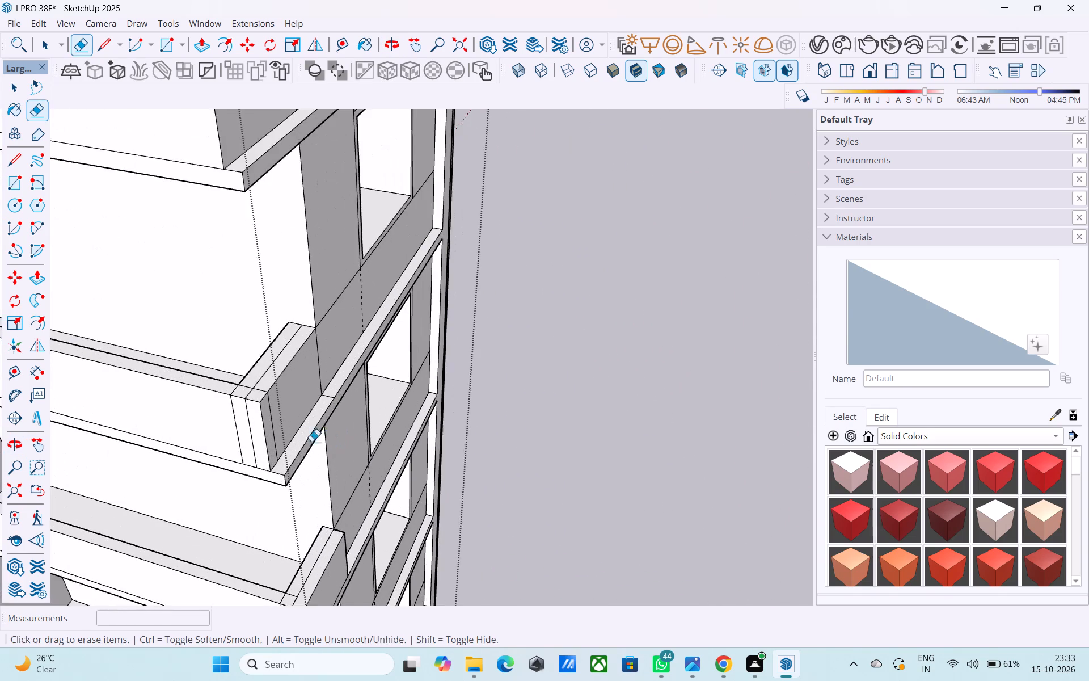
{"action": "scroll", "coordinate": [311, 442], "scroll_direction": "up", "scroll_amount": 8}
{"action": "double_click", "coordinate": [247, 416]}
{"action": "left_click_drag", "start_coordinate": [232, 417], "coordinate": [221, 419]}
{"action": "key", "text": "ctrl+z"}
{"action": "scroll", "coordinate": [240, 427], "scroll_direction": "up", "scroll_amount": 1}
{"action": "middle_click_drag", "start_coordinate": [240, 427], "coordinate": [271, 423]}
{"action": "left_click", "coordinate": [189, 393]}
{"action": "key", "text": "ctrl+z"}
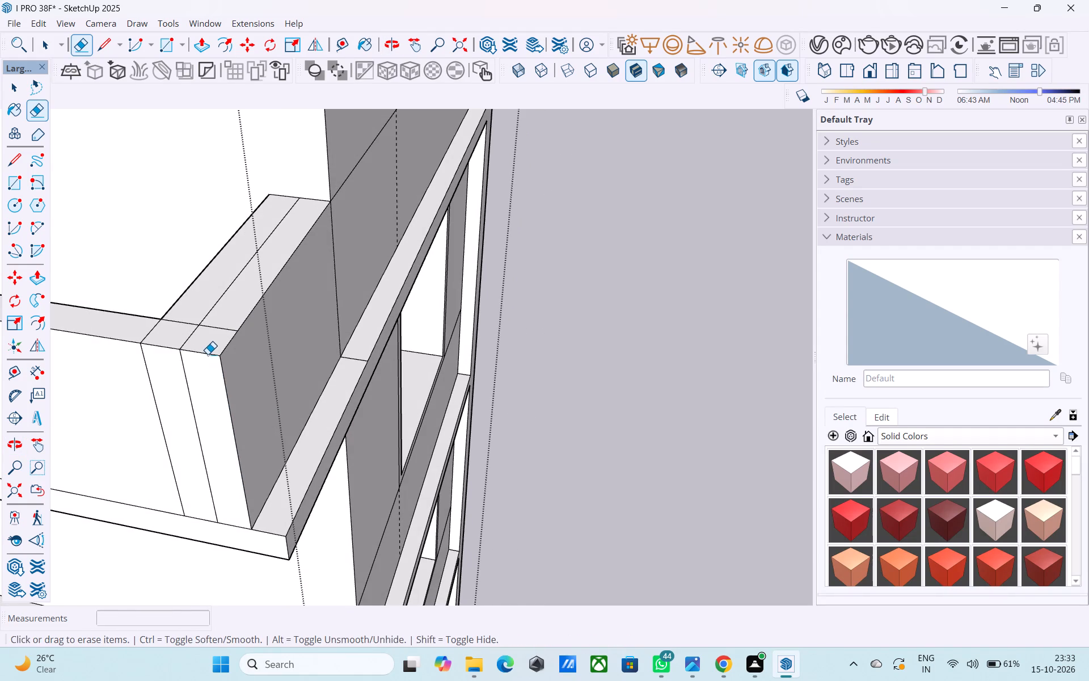
Erase the outer side return piece of the fourth balcony's parapet and the leftover line on top of its corner.
{"action": "left_click_drag", "start_coordinate": [252, 309], "coordinate": [264, 320]}
{"action": "left_click_drag", "start_coordinate": [235, 327], "coordinate": [230, 333]}
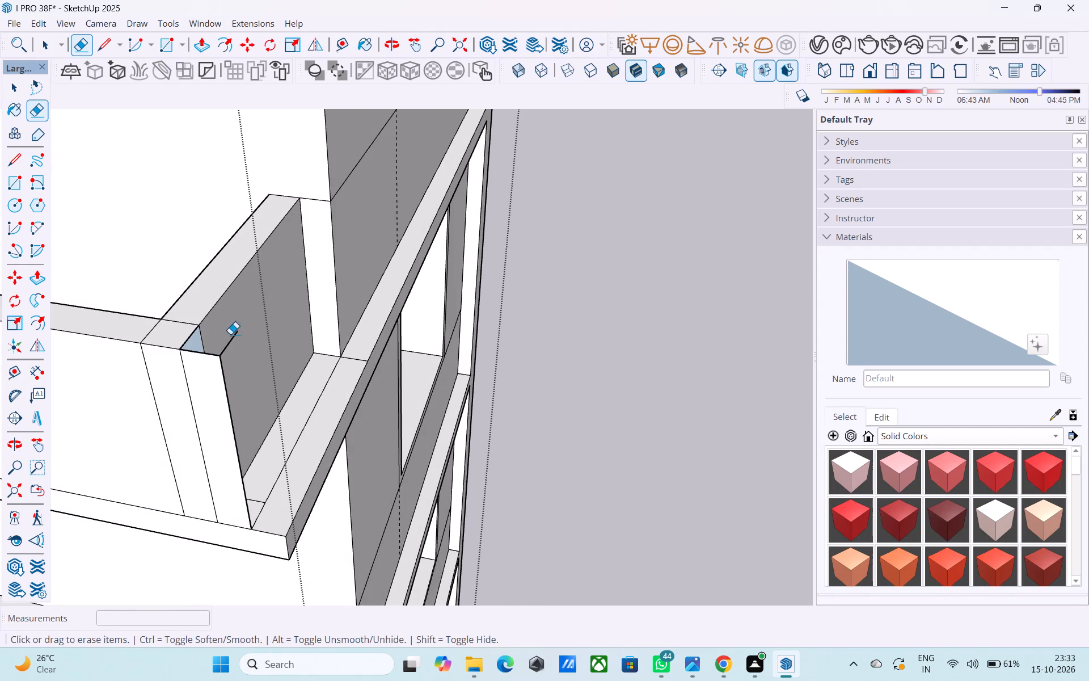
{"action": "left_click_drag", "start_coordinate": [225, 346], "coordinate": [230, 353]}
{"action": "left_click_drag", "start_coordinate": [213, 361], "coordinate": [218, 364]}
{"action": "left_click", "coordinate": [220, 365]}
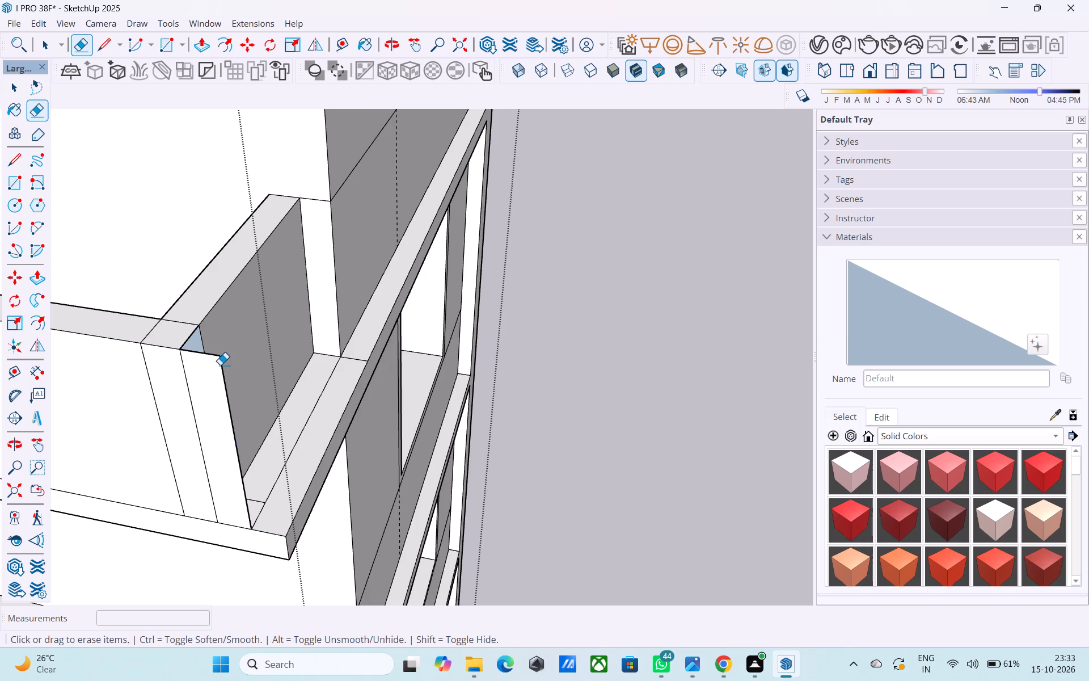
{"action": "double_click", "coordinate": [223, 356]}
{"action": "left_click", "coordinate": [216, 358]}
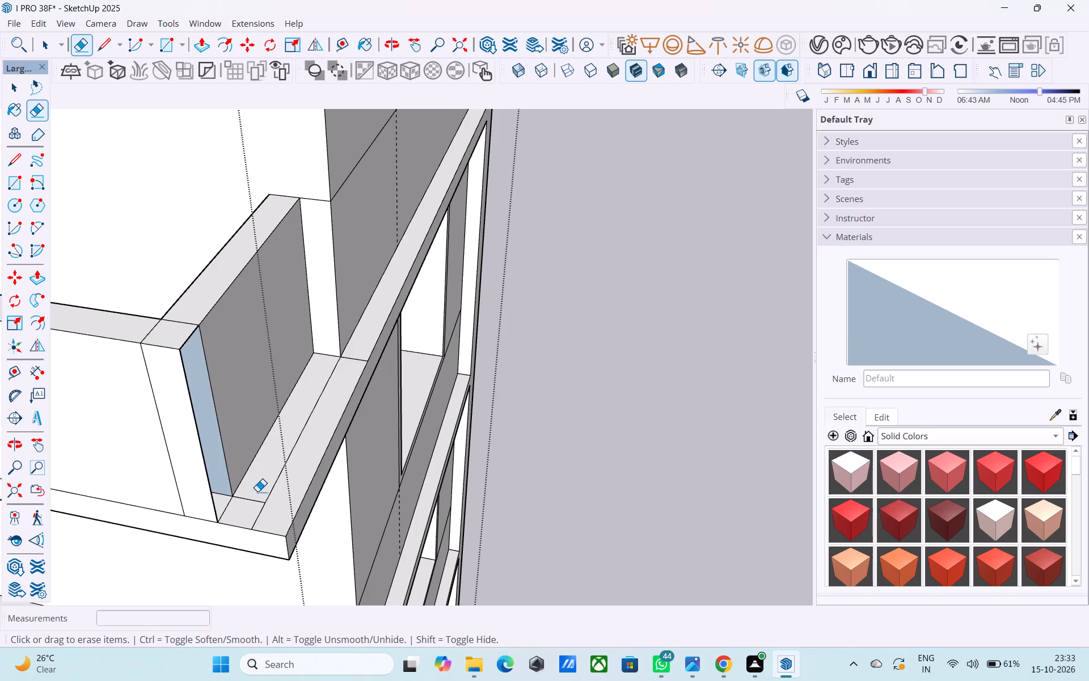
{"action": "left_click_drag", "start_coordinate": [255, 495], "coordinate": [254, 502]}
{"action": "left_click_drag", "start_coordinate": [256, 494], "coordinate": [265, 502]}
{"action": "scroll", "coordinate": [287, 473], "scroll_direction": "down", "scroll_amount": 5}
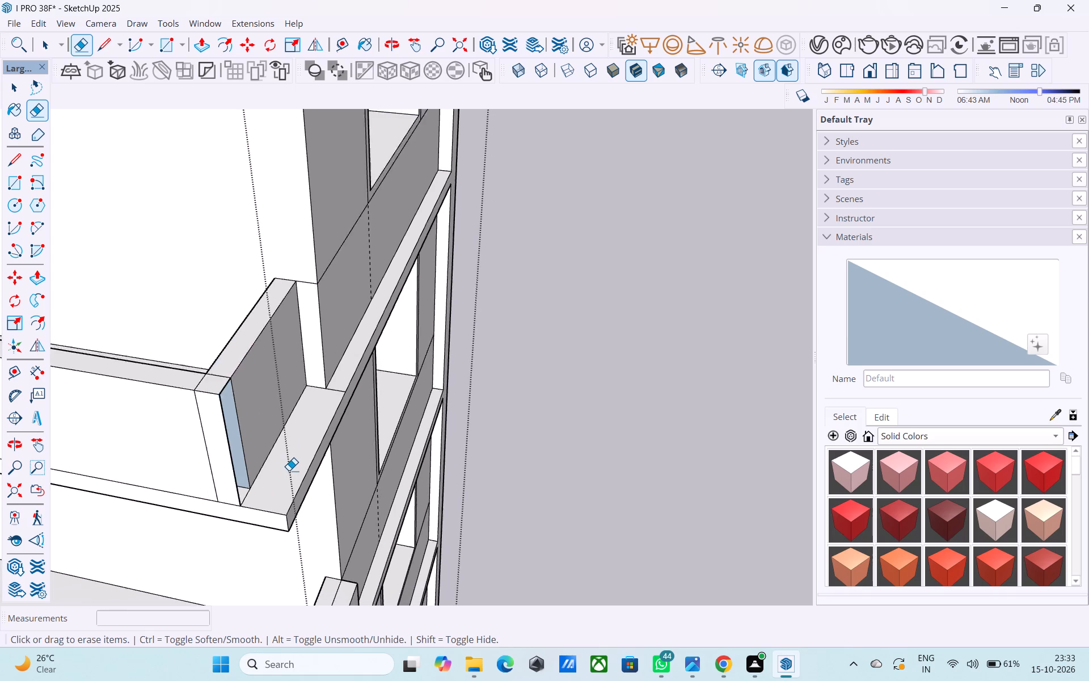
{"action": "scroll", "coordinate": [289, 470], "scroll_direction": "down", "scroll_amount": 1}
{"action": "middle_click_drag", "start_coordinate": [243, 388], "coordinate": [278, 437]}
{"action": "scroll", "coordinate": [269, 431], "scroll_direction": "up", "scroll_amount": 4}
{"action": "left_click_drag", "start_coordinate": [226, 396], "coordinate": [222, 402]}
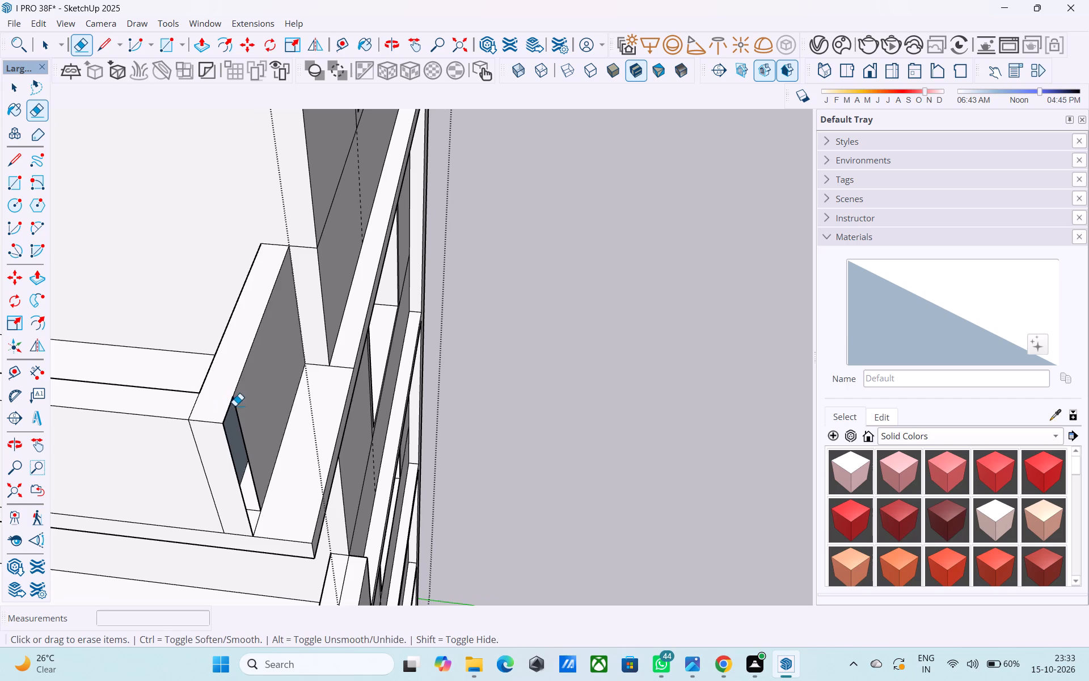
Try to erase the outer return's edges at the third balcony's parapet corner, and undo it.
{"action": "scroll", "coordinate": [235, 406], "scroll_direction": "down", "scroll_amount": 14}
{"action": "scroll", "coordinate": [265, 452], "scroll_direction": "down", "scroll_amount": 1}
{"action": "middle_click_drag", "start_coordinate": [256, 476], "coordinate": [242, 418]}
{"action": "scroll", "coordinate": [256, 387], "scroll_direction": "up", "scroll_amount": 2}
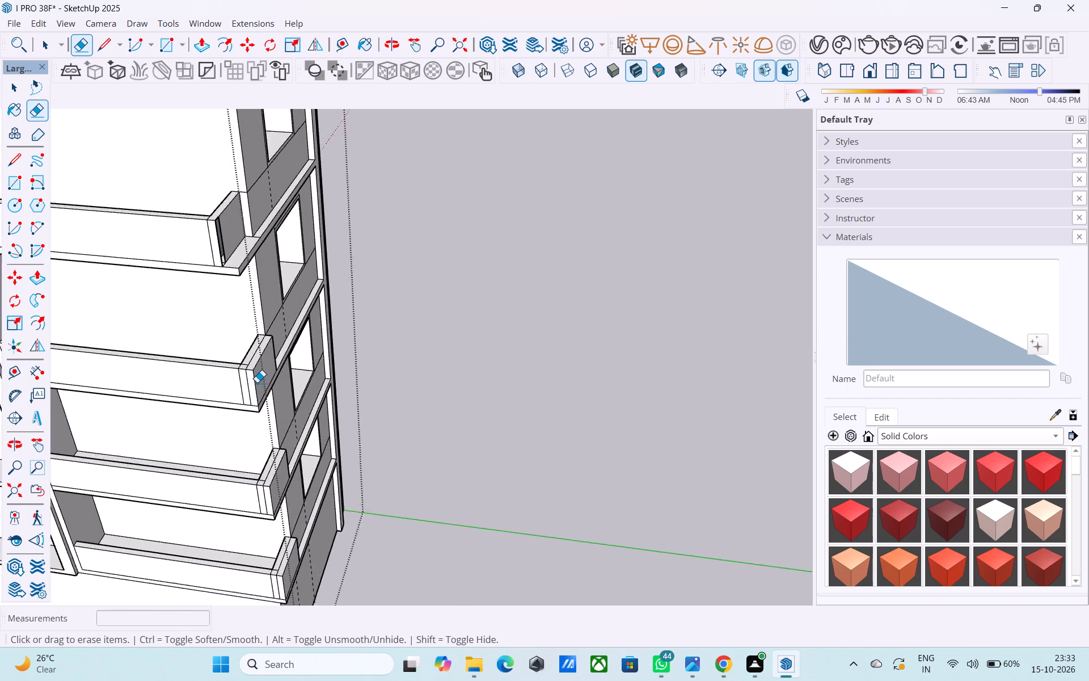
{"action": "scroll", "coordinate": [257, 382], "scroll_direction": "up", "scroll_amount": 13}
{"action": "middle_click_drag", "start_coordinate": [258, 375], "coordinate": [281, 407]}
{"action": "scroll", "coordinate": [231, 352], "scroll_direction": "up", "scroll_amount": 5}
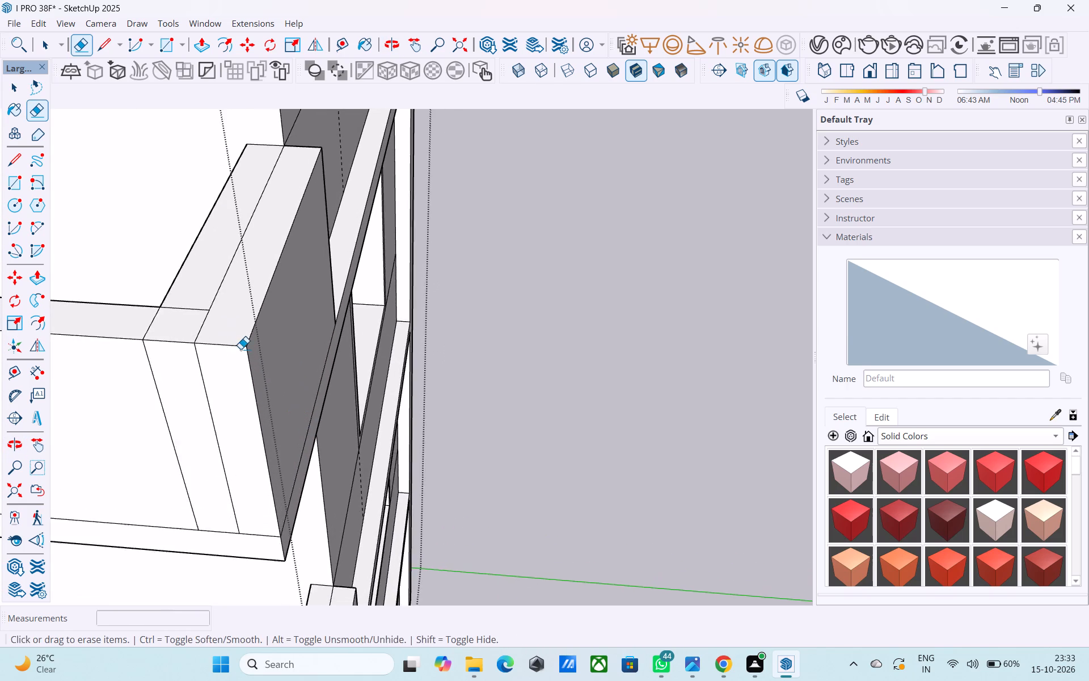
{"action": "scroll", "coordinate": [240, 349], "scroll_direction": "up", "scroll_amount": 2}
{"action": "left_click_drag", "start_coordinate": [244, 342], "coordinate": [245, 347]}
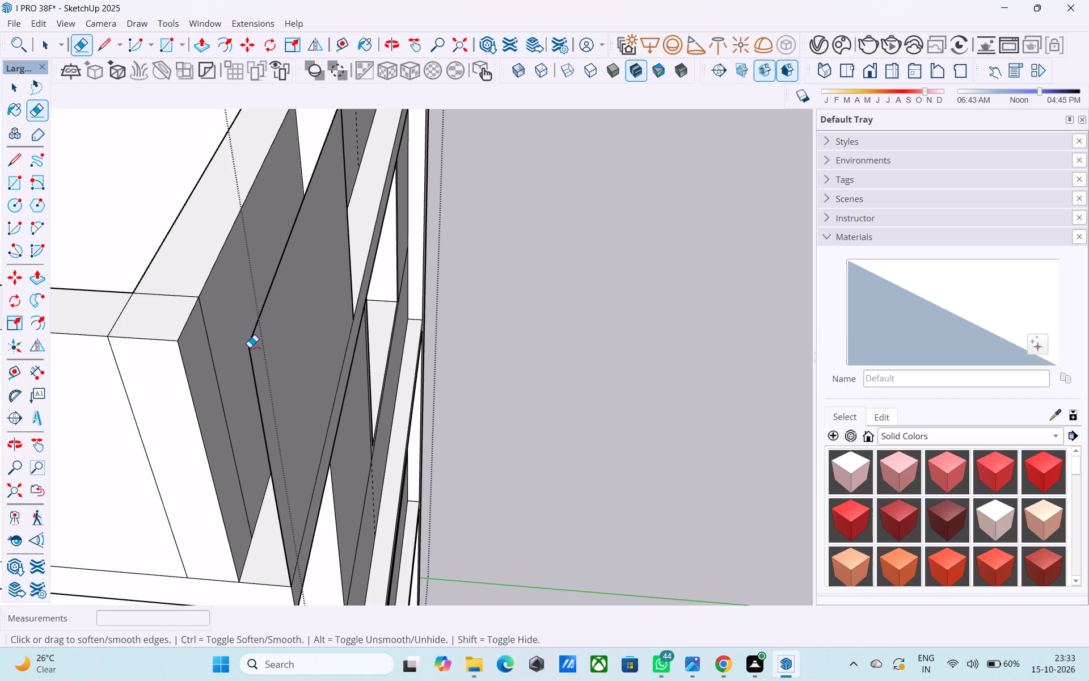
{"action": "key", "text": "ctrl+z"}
Erase the outer side return piece of the third balcony's parapet along with the leftover lines at its corner.
{"action": "middle_click_drag", "start_coordinate": [250, 347], "coordinate": [285, 354]}
{"action": "scroll", "coordinate": [285, 354], "scroll_direction": "down", "scroll_amount": 1}
{"action": "middle_click_drag", "start_coordinate": [285, 354], "coordinate": [129, 368]}
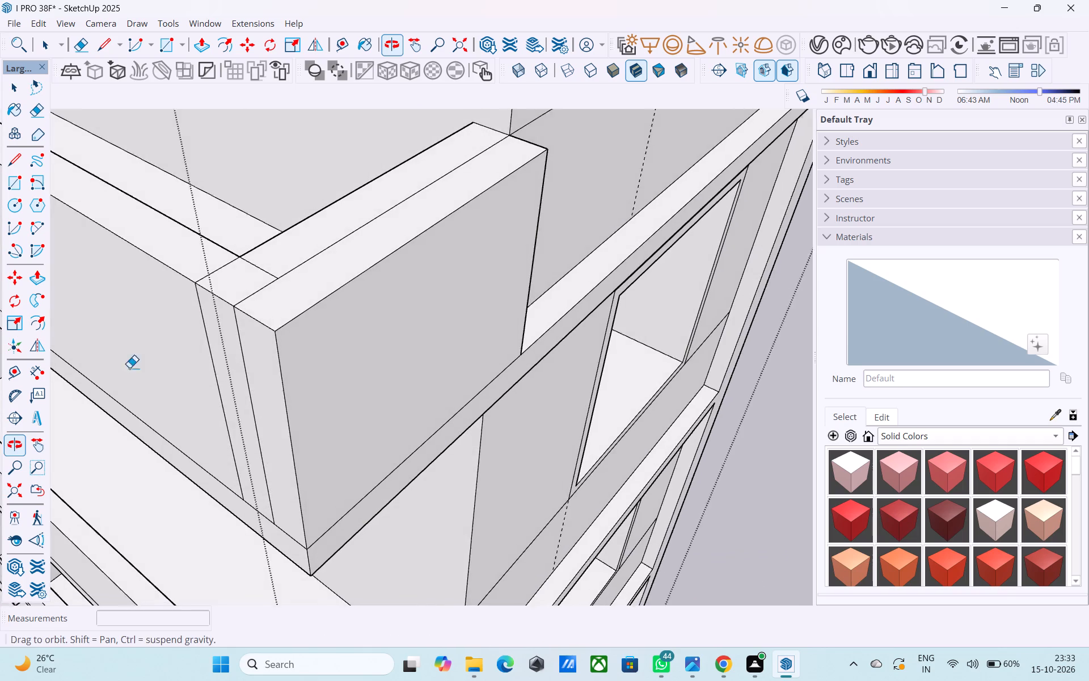
{"action": "middle_click_drag", "start_coordinate": [129, 368], "coordinate": [130, 368]}
{"action": "scroll", "coordinate": [255, 322], "scroll_direction": "down", "scroll_amount": 3}
{"action": "left_click_drag", "start_coordinate": [303, 302], "coordinate": [307, 312]}
{"action": "left_click", "coordinate": [278, 343]}
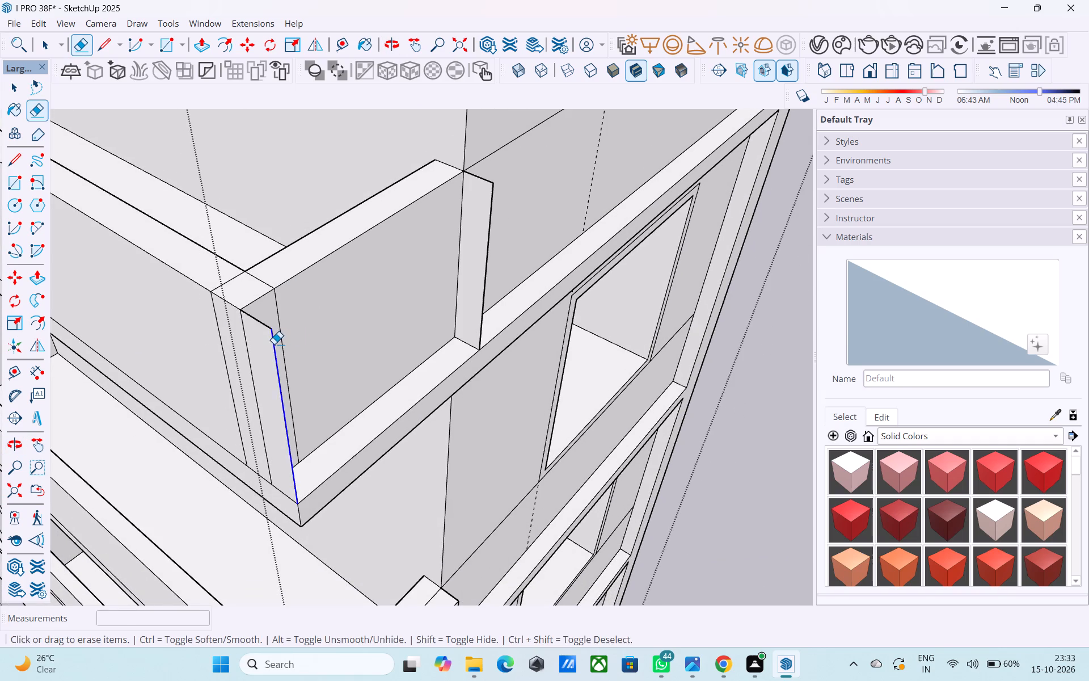
{"action": "left_click_drag", "start_coordinate": [264, 328], "coordinate": [269, 325]}
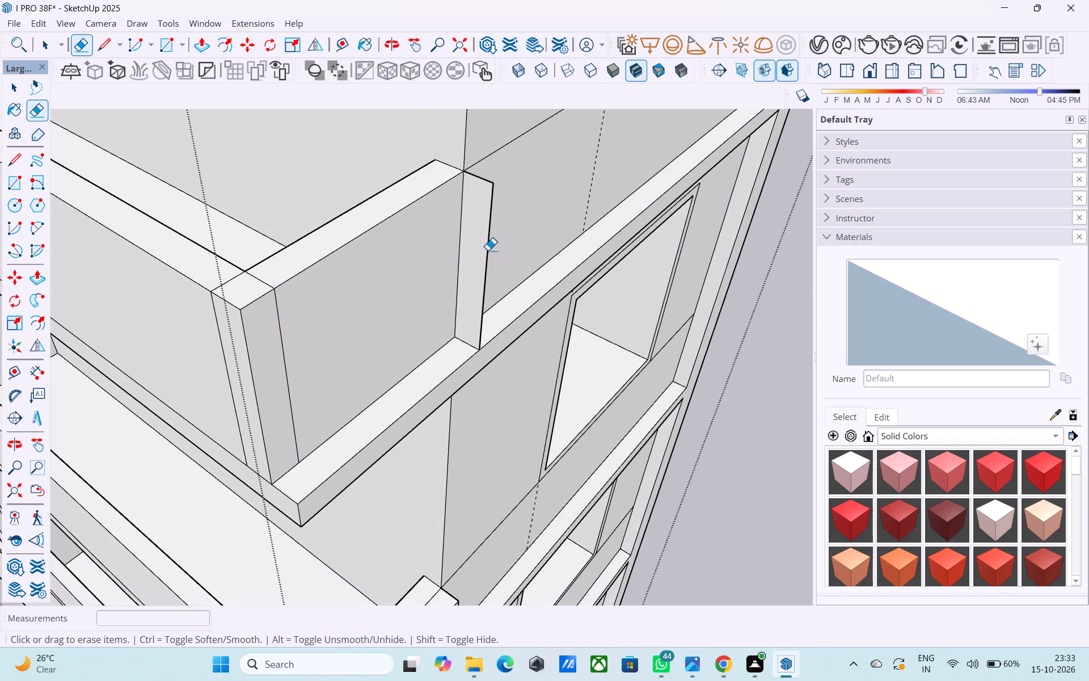
{"action": "left_click", "coordinate": [488, 250]}
{"action": "left_click", "coordinate": [488, 179]}
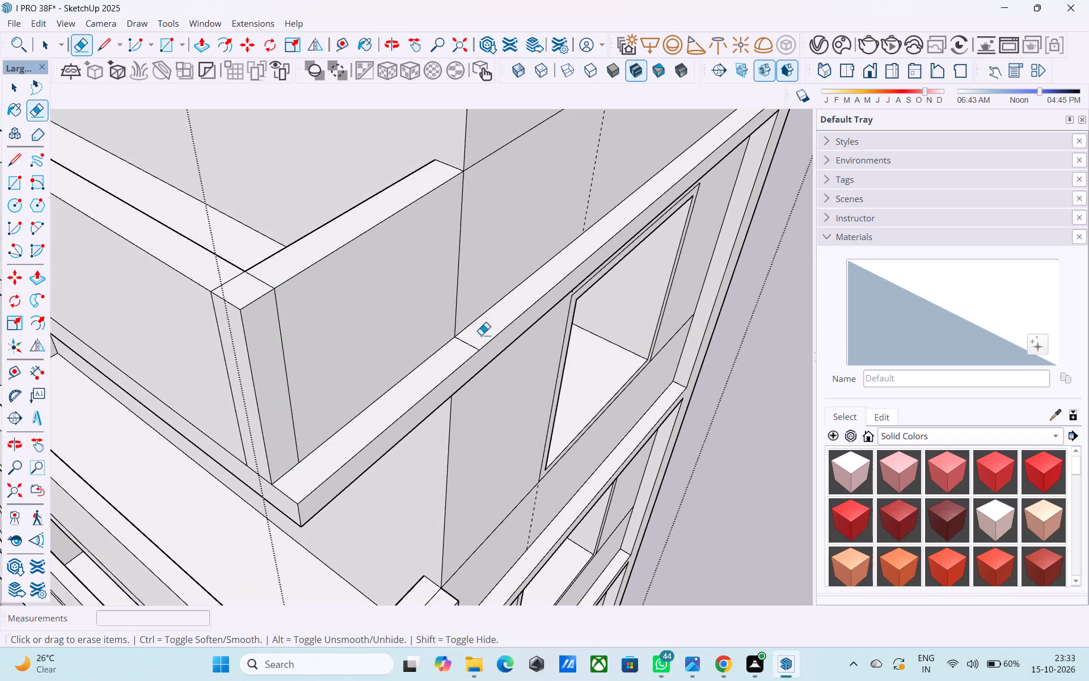
{"action": "left_click", "coordinate": [467, 342]}
{"action": "left_click_drag", "start_coordinate": [295, 349], "coordinate": [287, 351]}
{"action": "left_click_drag", "start_coordinate": [265, 289], "coordinate": [271, 276]}
{"action": "left_click_drag", "start_coordinate": [282, 308], "coordinate": [276, 313]}
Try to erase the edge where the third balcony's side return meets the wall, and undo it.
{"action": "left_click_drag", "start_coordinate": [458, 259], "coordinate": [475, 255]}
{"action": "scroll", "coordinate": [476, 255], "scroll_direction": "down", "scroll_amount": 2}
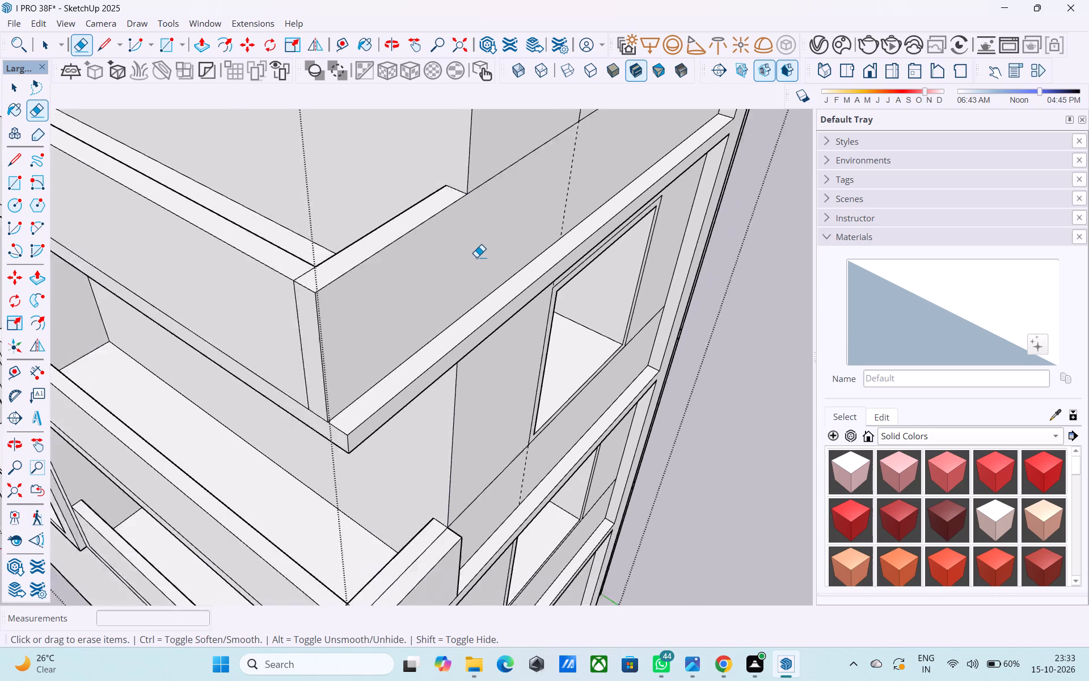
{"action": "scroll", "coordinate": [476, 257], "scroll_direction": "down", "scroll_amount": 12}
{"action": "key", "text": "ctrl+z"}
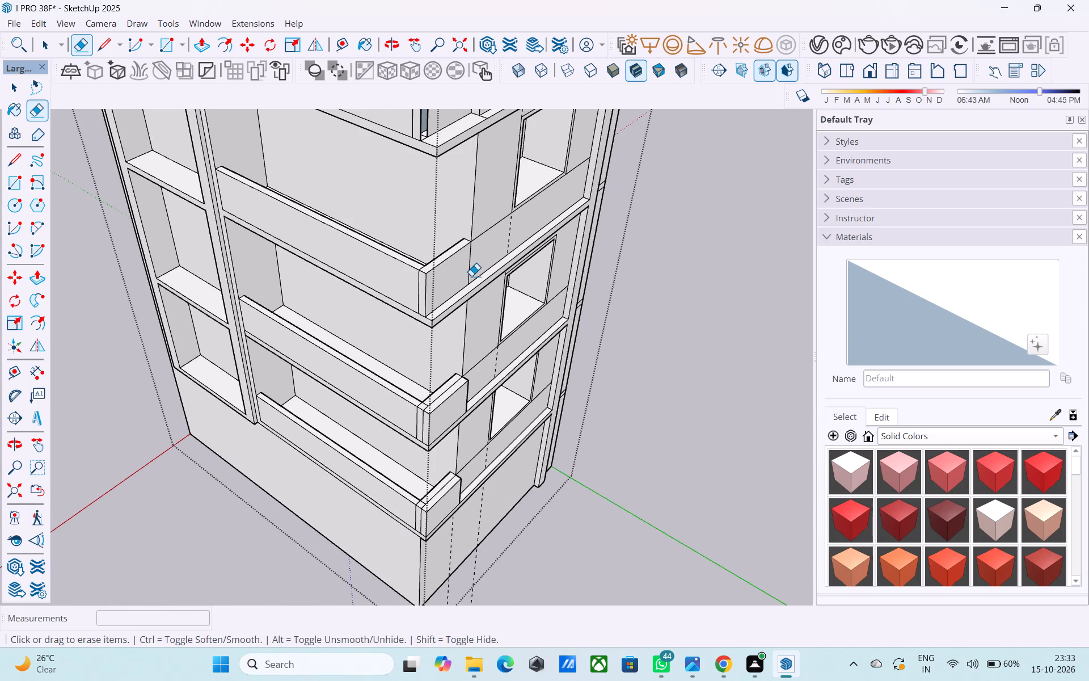
Erase the outer side return piece of the parapet on the second balcony from the bottom and its line across the slab.
{"action": "scroll", "coordinate": [471, 276], "scroll_direction": "down", "scroll_amount": 4}
{"action": "middle_click_drag", "start_coordinate": [471, 276], "coordinate": [440, 344], "text": "shift"}
{"action": "scroll", "coordinate": [418, 372], "scroll_direction": "up", "scroll_amount": 7}
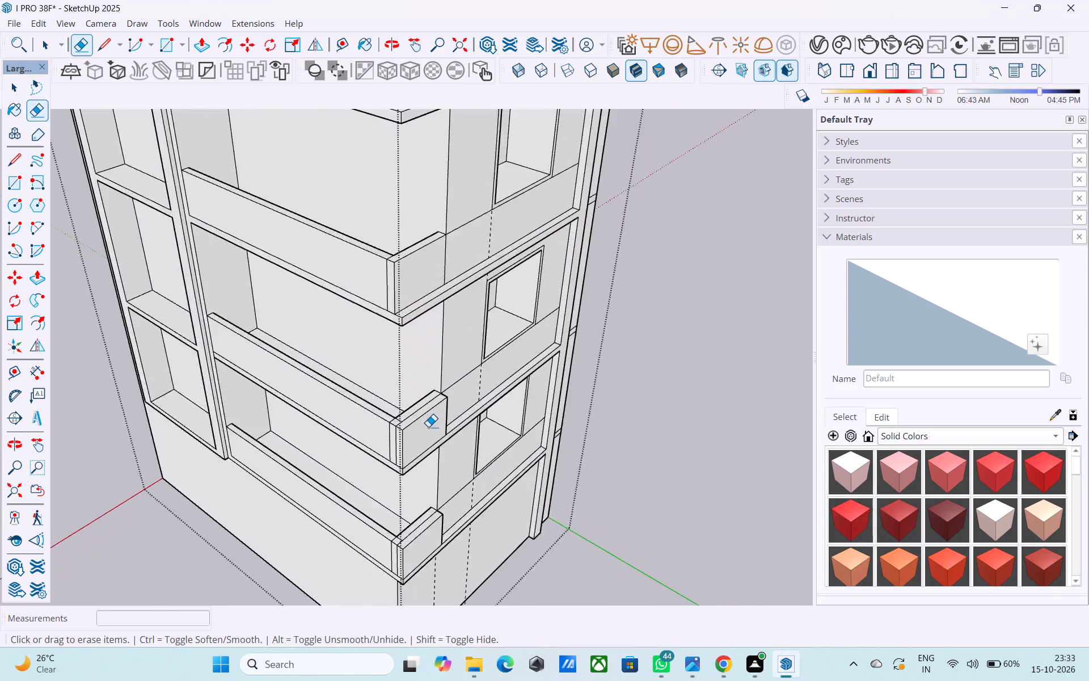
{"action": "scroll", "coordinate": [428, 427], "scroll_direction": "up", "scroll_amount": 2}
{"action": "middle_click_drag", "start_coordinate": [406, 417], "coordinate": [301, 434], "text": "shift"}
{"action": "scroll", "coordinate": [297, 433], "scroll_direction": "up", "scroll_amount": 7}
{"action": "left_click_drag", "start_coordinate": [292, 441], "coordinate": [297, 463]}
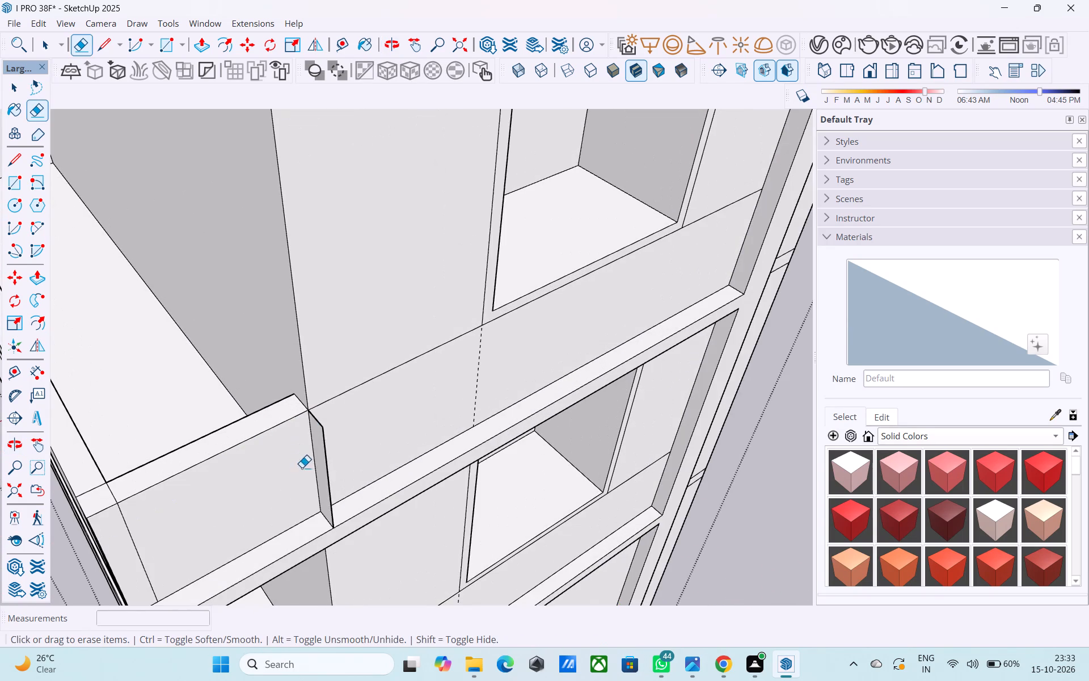
{"action": "left_click", "coordinate": [326, 452]}
{"action": "left_click_drag", "start_coordinate": [326, 430], "coordinate": [320, 423]}
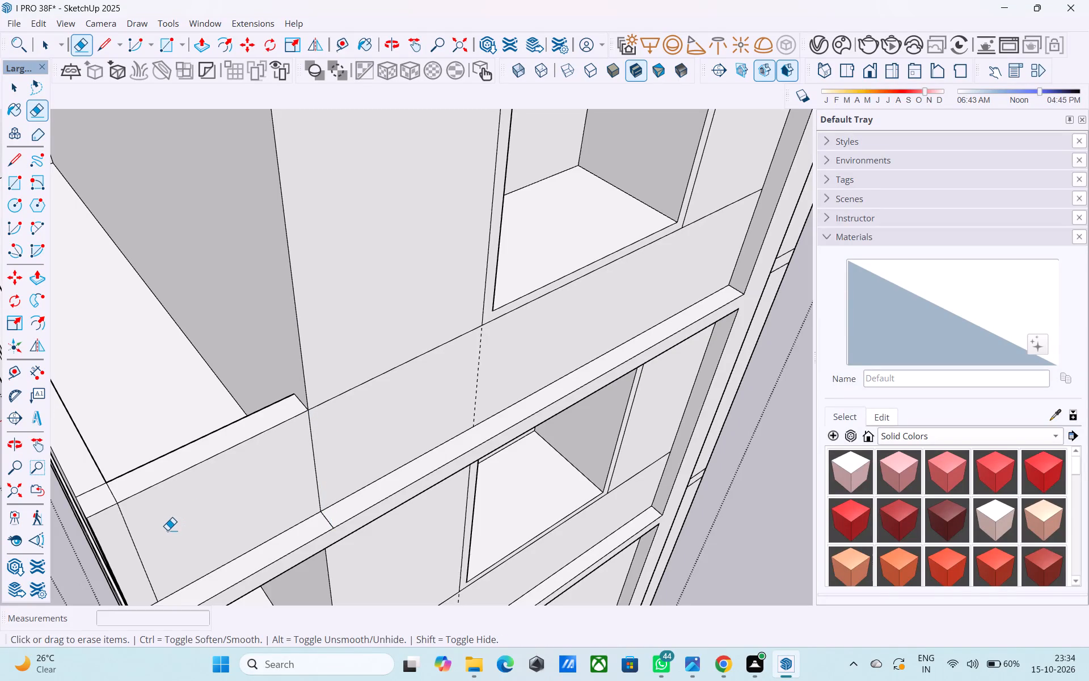
{"action": "left_click_drag", "start_coordinate": [157, 534], "coordinate": [136, 539]}
{"action": "left_click_drag", "start_coordinate": [136, 539], "coordinate": [127, 541]}
{"action": "left_click_drag", "start_coordinate": [327, 522], "coordinate": [348, 507]}
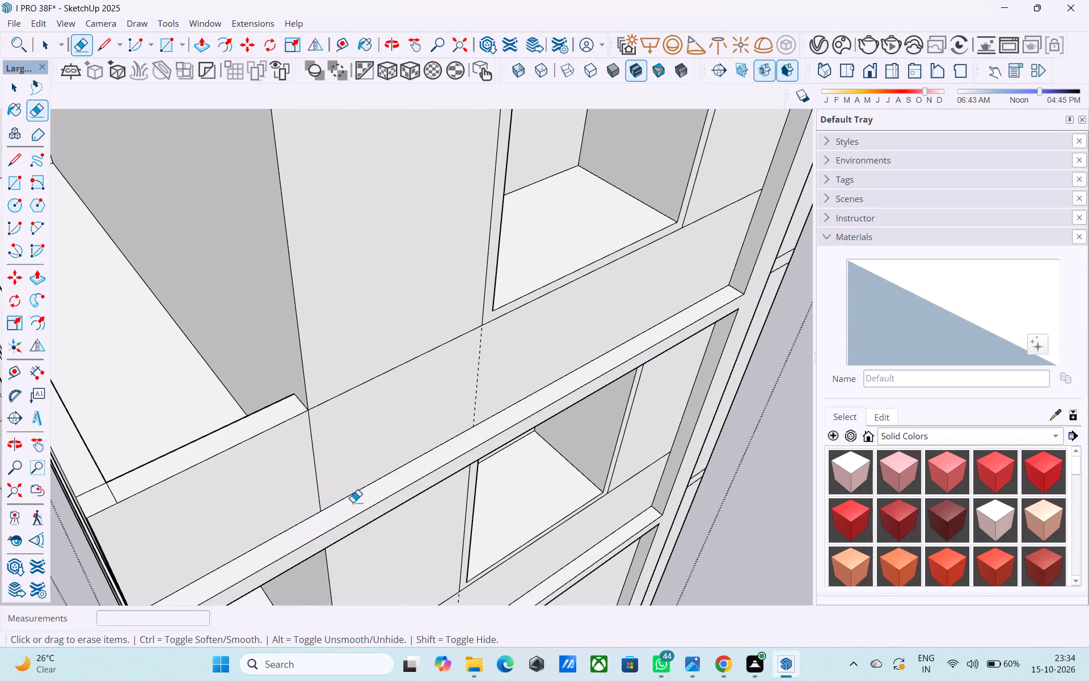
Erase the outer side return piece of the lowest balcony's parapet and its line across the slab.
{"action": "scroll", "coordinate": [356, 497], "scroll_direction": "down", "scroll_amount": 4}
{"action": "middle_click_drag", "start_coordinate": [349, 500], "coordinate": [436, 320]}
{"action": "scroll", "coordinate": [435, 326], "scroll_direction": "down", "scroll_amount": 4}
{"action": "middle_click_drag", "start_coordinate": [418, 433], "coordinate": [395, 418]}
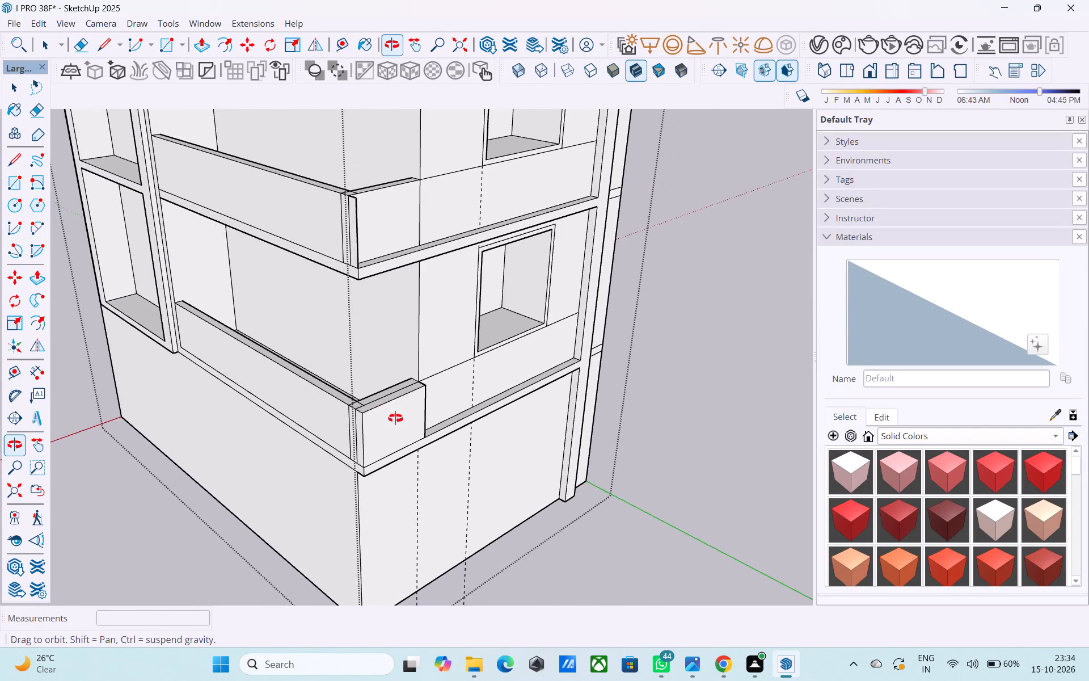
{"action": "middle_click_drag", "start_coordinate": [395, 418], "coordinate": [399, 419]}
{"action": "scroll", "coordinate": [399, 419], "scroll_direction": "up", "scroll_amount": 7}
{"action": "left_click", "coordinate": [380, 386]}
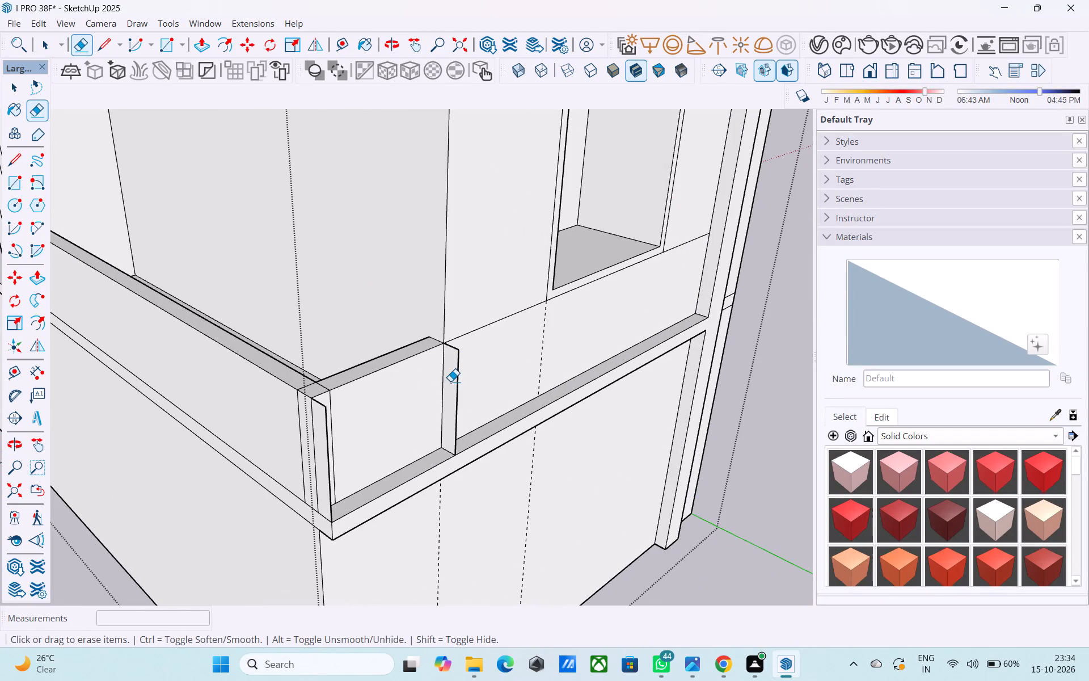
{"action": "left_click_drag", "start_coordinate": [457, 379], "coordinate": [466, 373]}
{"action": "left_click", "coordinate": [461, 350]}
{"action": "left_click_drag", "start_coordinate": [440, 451], "coordinate": [451, 444]}
{"action": "key", "text": "ctrl+z"}
{"action": "middle_click_drag", "start_coordinate": [459, 432], "coordinate": [455, 463]}
{"action": "scroll", "coordinate": [444, 489], "scroll_direction": "up", "scroll_amount": 4}
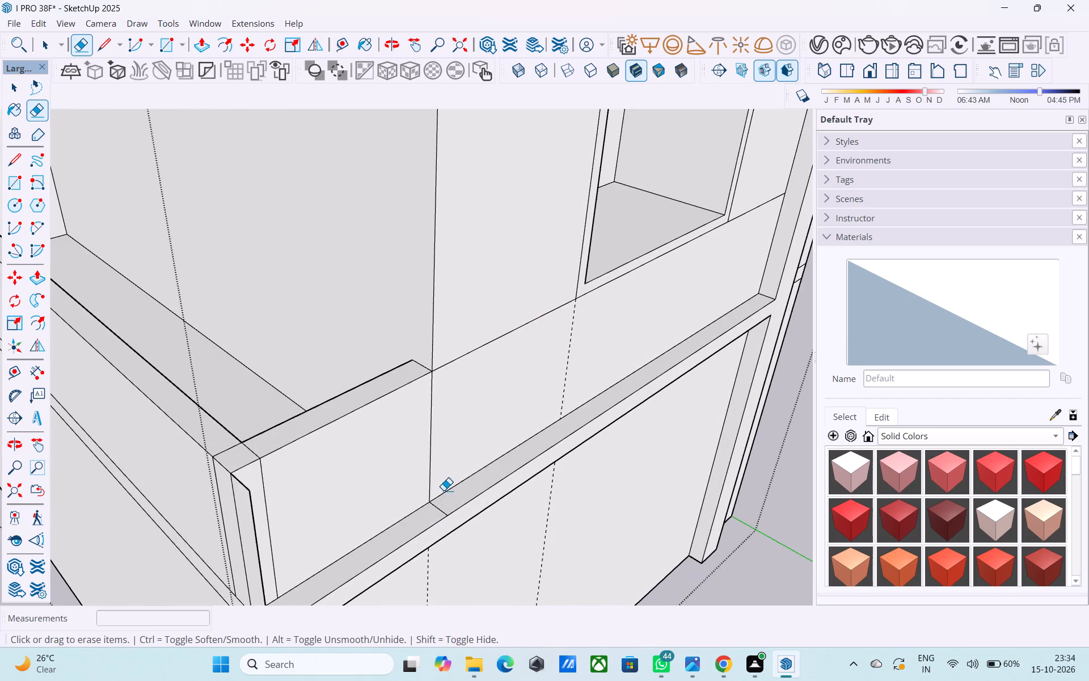
{"action": "left_click_drag", "start_coordinate": [442, 506], "coordinate": [439, 515]}
Erase the leftover stub and the seam lines on the side return at the lowest balcony's parapet corner.
{"action": "middle_click_drag", "start_coordinate": [449, 495], "coordinate": [773, 333]}
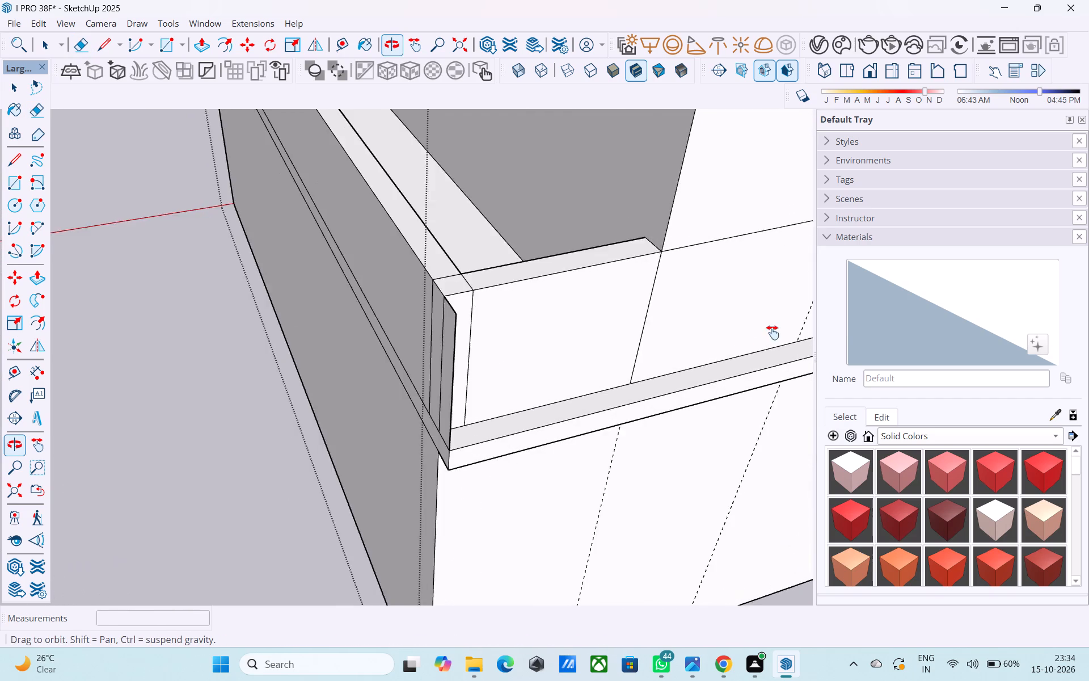
{"action": "middle_click_drag", "start_coordinate": [773, 333], "coordinate": [429, 361]}
{"action": "scroll", "coordinate": [428, 360], "scroll_direction": "up", "scroll_amount": 4}
{"action": "left_click_drag", "start_coordinate": [416, 345], "coordinate": [390, 325]}
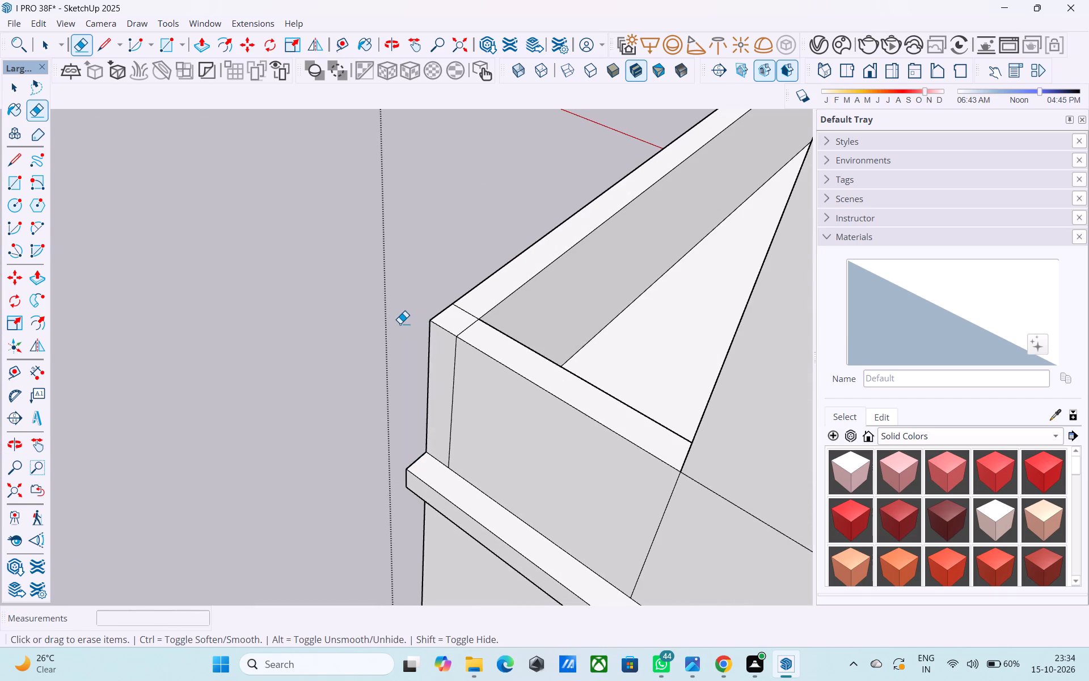
{"action": "middle_click_drag", "start_coordinate": [455, 387], "coordinate": [448, 381]}
{"action": "left_click", "coordinate": [450, 384]}
{"action": "left_click_drag", "start_coordinate": [463, 383], "coordinate": [452, 376]}
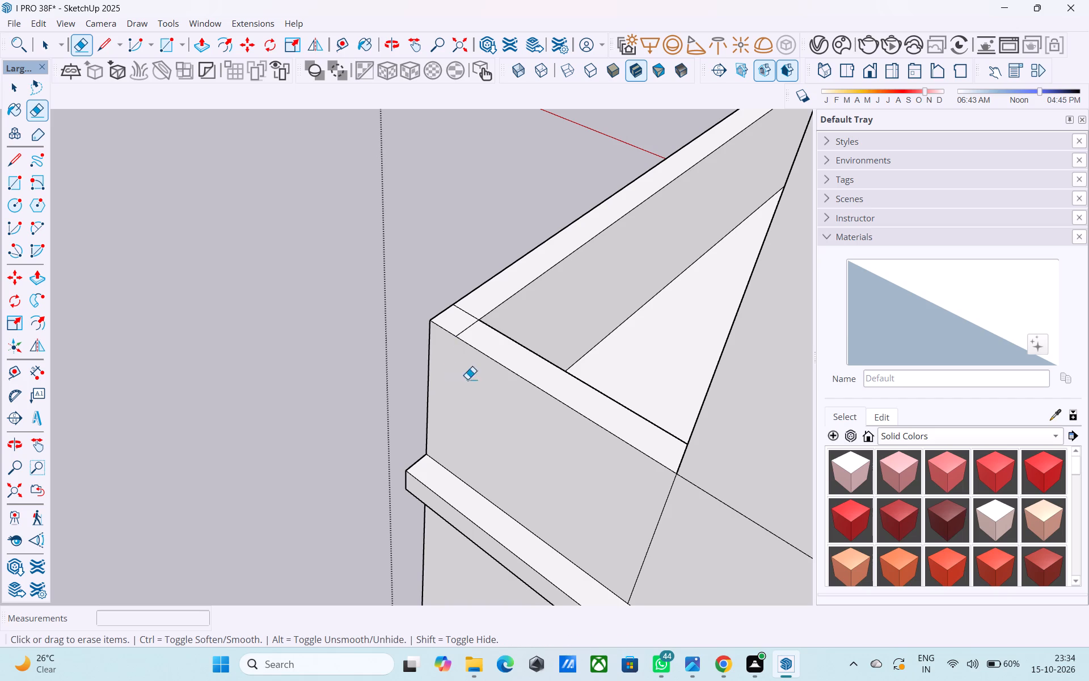
{"action": "middle_click", "coordinate": [467, 379]}
{"action": "left_click_drag", "start_coordinate": [449, 323], "coordinate": [440, 318]}
{"action": "middle_click_drag", "start_coordinate": [449, 323], "coordinate": [761, 300]}
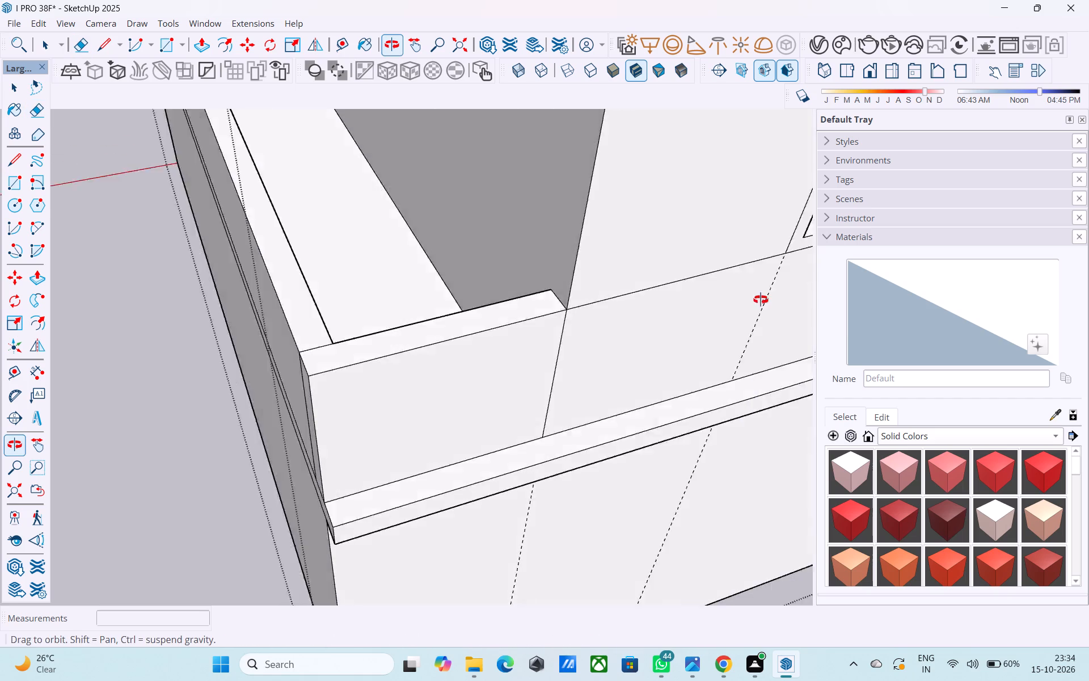
{"action": "middle_click_drag", "start_coordinate": [761, 300], "coordinate": [765, 299]}
Erase the remaining seam lines on the front face and top of the lowest balcony's parapet corner.
{"action": "scroll", "coordinate": [519, 360], "scroll_direction": "down", "scroll_amount": 2}
{"action": "middle_click_drag", "start_coordinate": [456, 373], "coordinate": [701, 339], "text": "shift"}
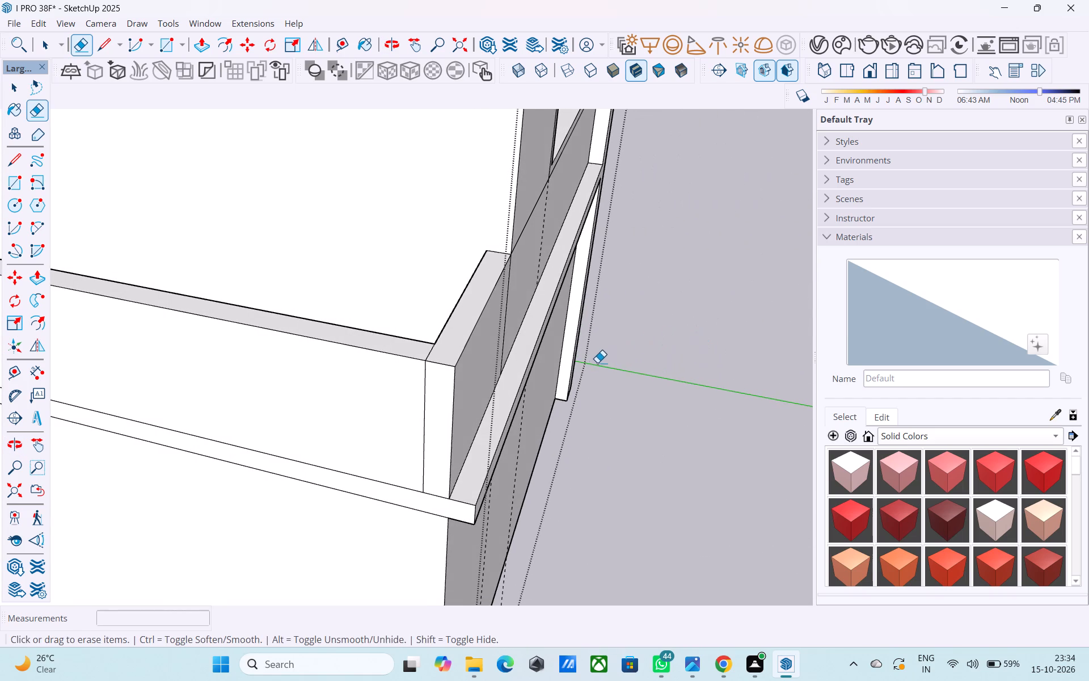
{"action": "scroll", "coordinate": [572, 375], "scroll_direction": "down", "scroll_amount": 1}
{"action": "middle_click_drag", "start_coordinate": [540, 382], "coordinate": [562, 411]}
{"action": "left_click_drag", "start_coordinate": [515, 525], "coordinate": [505, 526]}
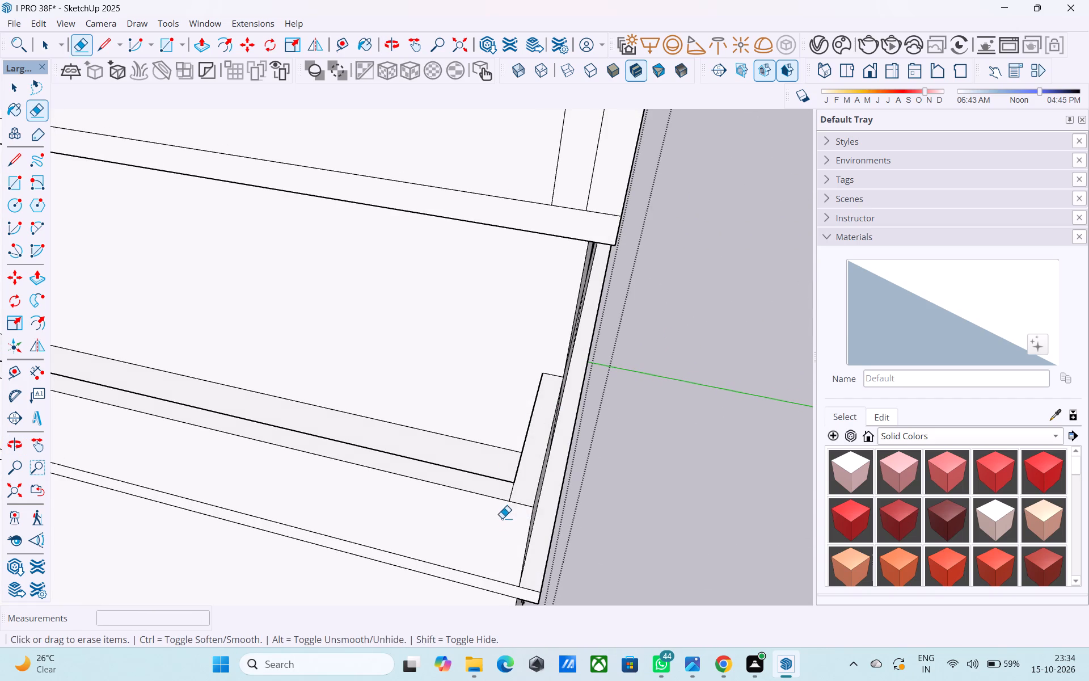
{"action": "left_click", "coordinate": [513, 495]}
Erase the seam lines and the leftover stub at the parapet corner of the second balcony from the bottom.
{"action": "scroll", "coordinate": [506, 489], "scroll_direction": "down", "scroll_amount": 10}
{"action": "scroll", "coordinate": [551, 398], "scroll_direction": "up", "scroll_amount": 4}
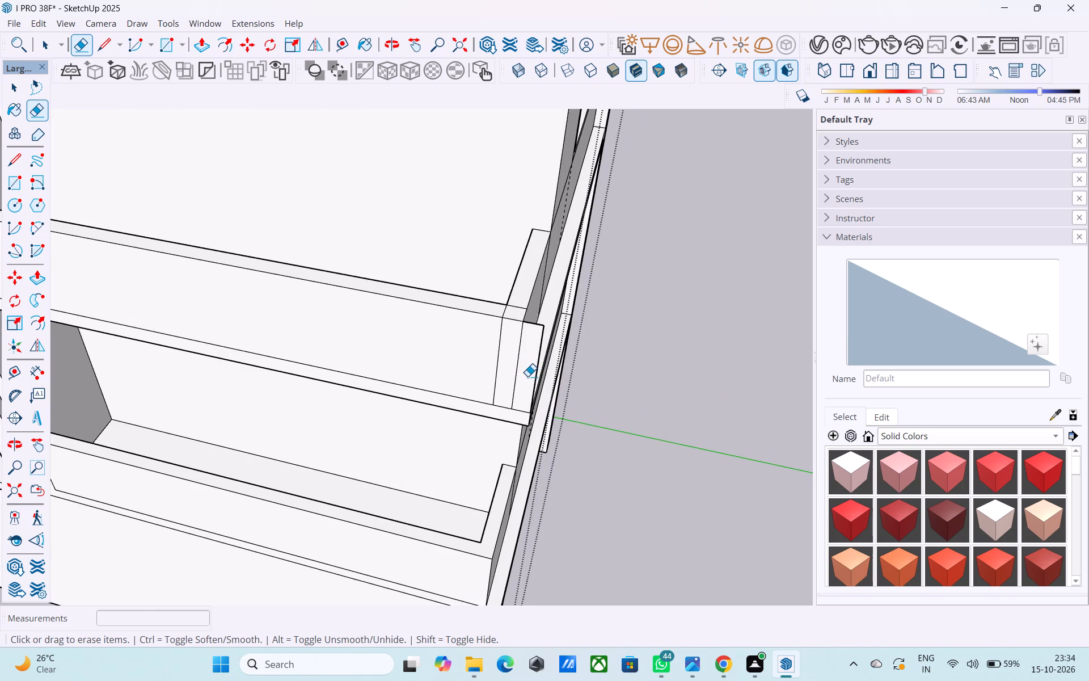
{"action": "left_click_drag", "start_coordinate": [520, 368], "coordinate": [514, 364]}
{"action": "key", "text": "ctrl+z"}
{"action": "scroll", "coordinate": [513, 362], "scroll_direction": "up", "scroll_amount": 3}
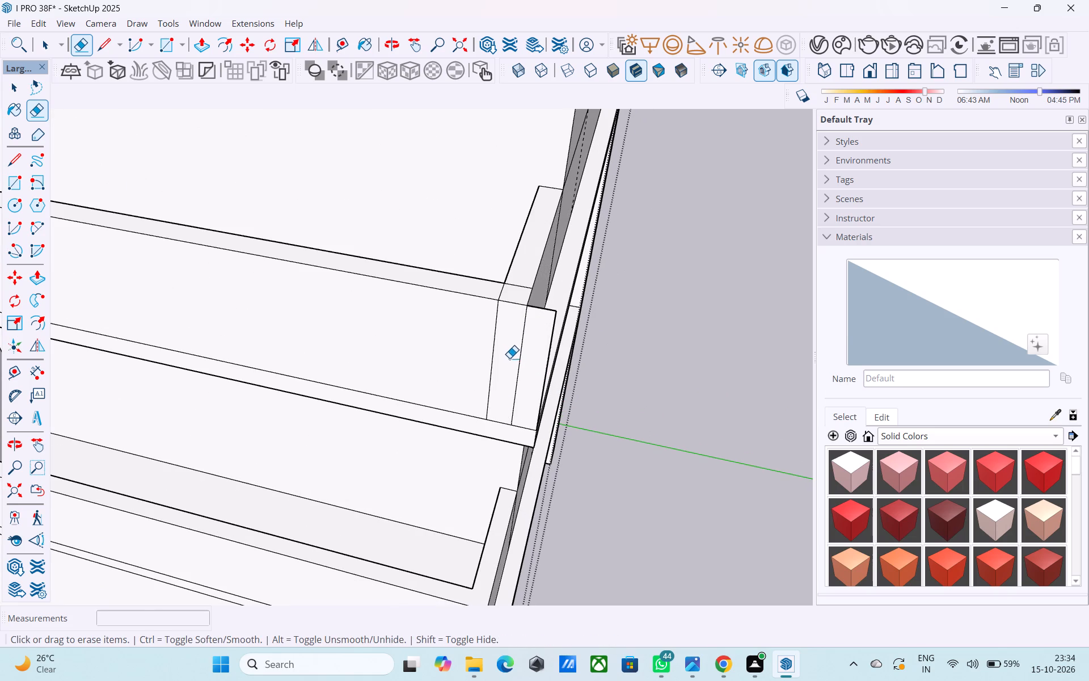
{"action": "left_click_drag", "start_coordinate": [506, 355], "coordinate": [494, 347]}
{"action": "left_click", "coordinate": [513, 283]}
{"action": "left_click_drag", "start_coordinate": [490, 293], "coordinate": [502, 292]}
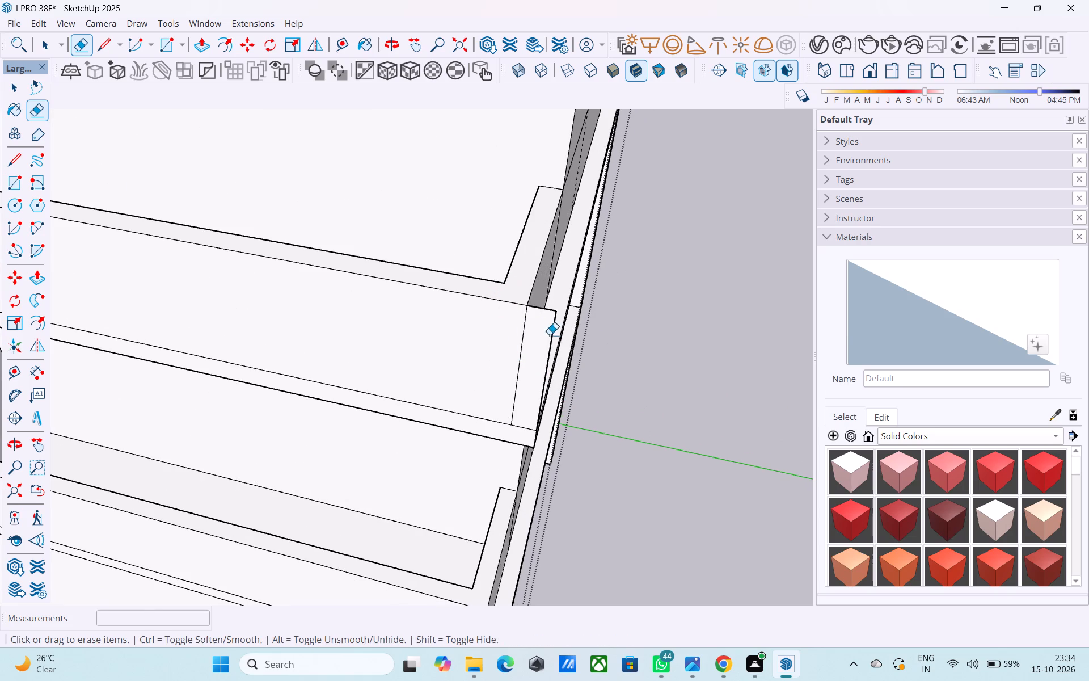
{"action": "left_click_drag", "start_coordinate": [549, 314], "coordinate": [552, 306]}
{"action": "left_click", "coordinate": [556, 314]}
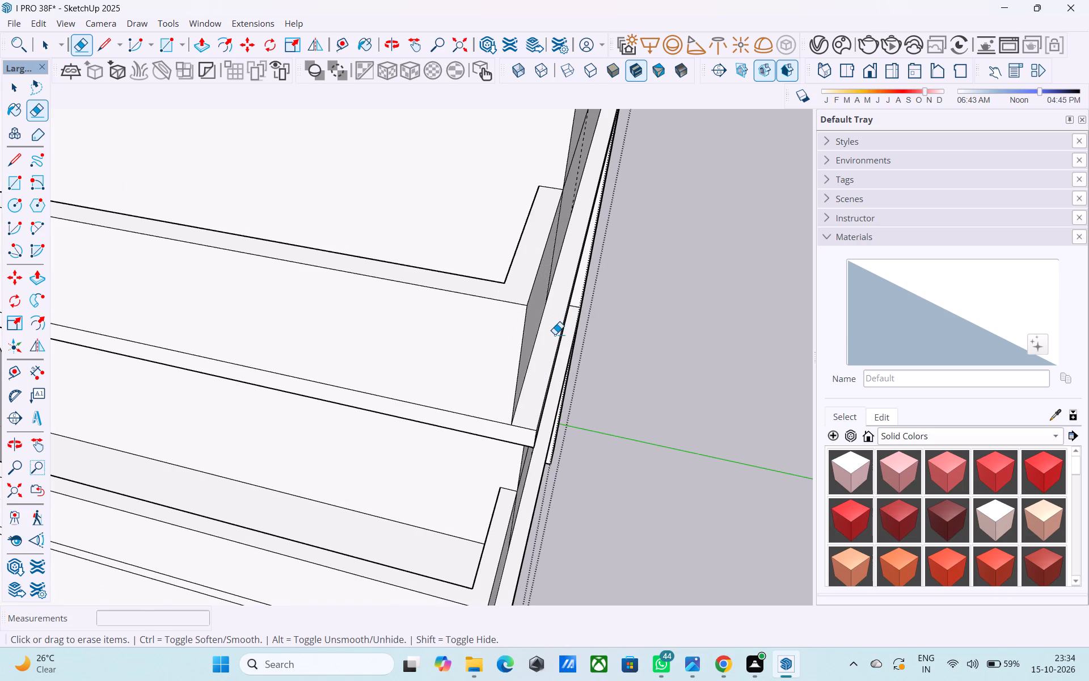
Draw a 6" by 3' rectangle over the opening in the parapet's side return on the second balcony from the top.
{"action": "scroll", "coordinate": [555, 335], "scroll_direction": "down", "scroll_amount": 12}
{"action": "middle_click_drag", "start_coordinate": [539, 368], "coordinate": [396, 395]}
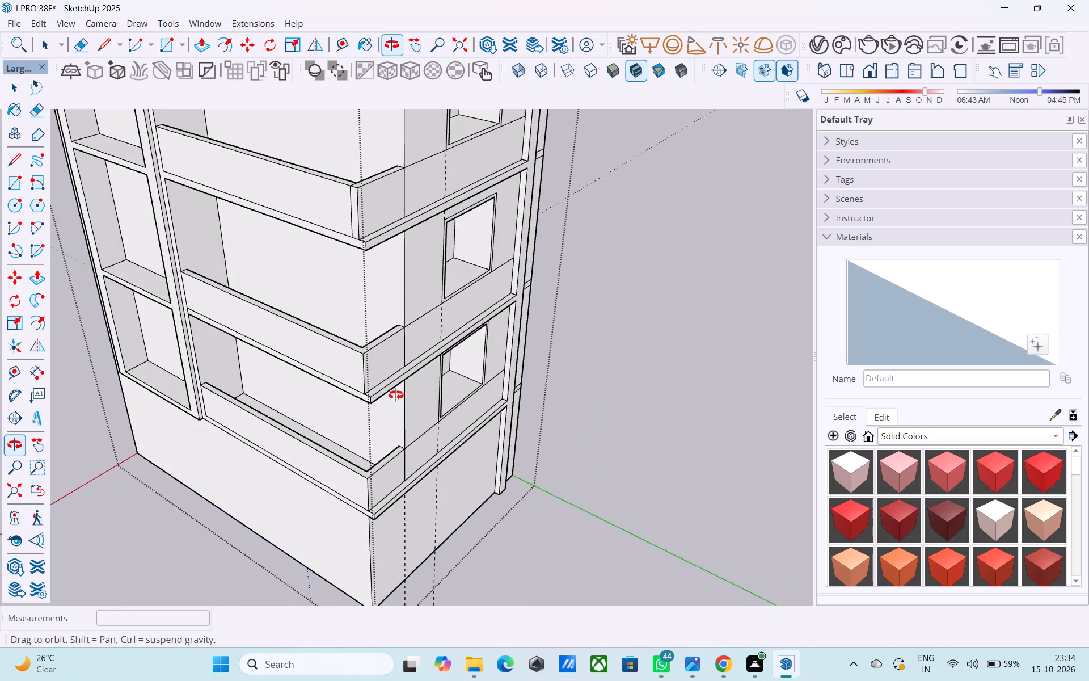
{"action": "middle_click_drag", "start_coordinate": [396, 395], "coordinate": [394, 394]}
{"action": "scroll", "coordinate": [387, 386], "scroll_direction": "down", "scroll_amount": 4}
{"action": "middle_click_drag", "start_coordinate": [387, 386], "coordinate": [415, 501], "text": "shift"}
{"action": "scroll", "coordinate": [435, 422], "scroll_direction": "up", "scroll_amount": 1}
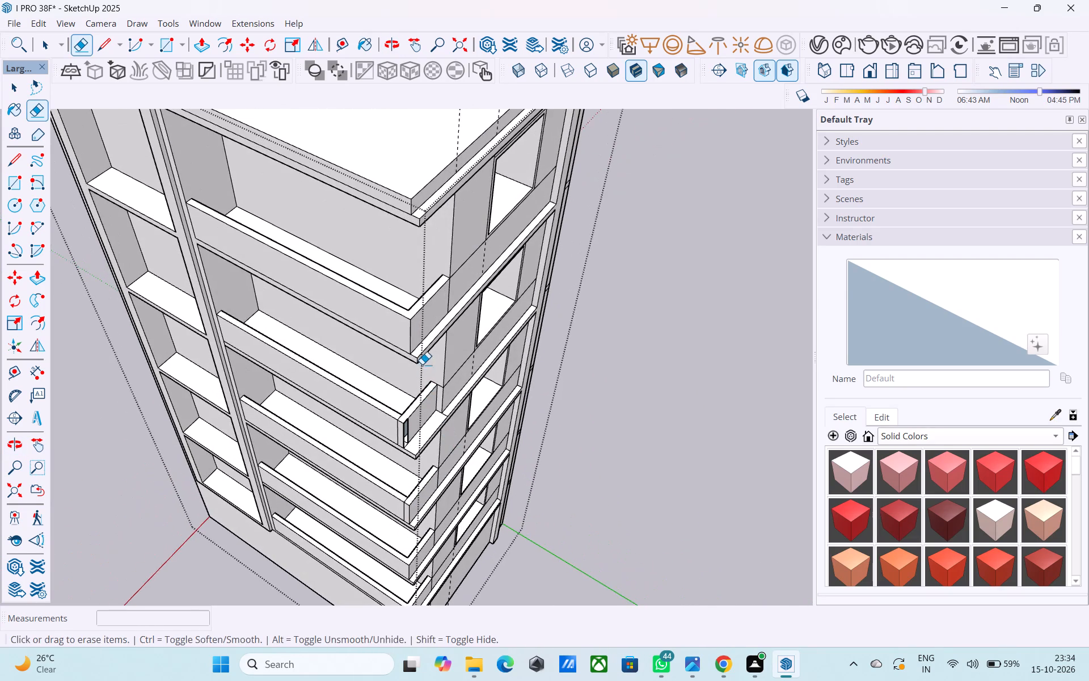
{"action": "middle_click_drag", "start_coordinate": [422, 364], "coordinate": [360, 321], "text": "shift"}
{"action": "scroll", "coordinate": [355, 321], "scroll_direction": "down", "scroll_amount": 2}
{"action": "scroll", "coordinate": [400, 478], "scroll_direction": "up", "scroll_amount": 3}
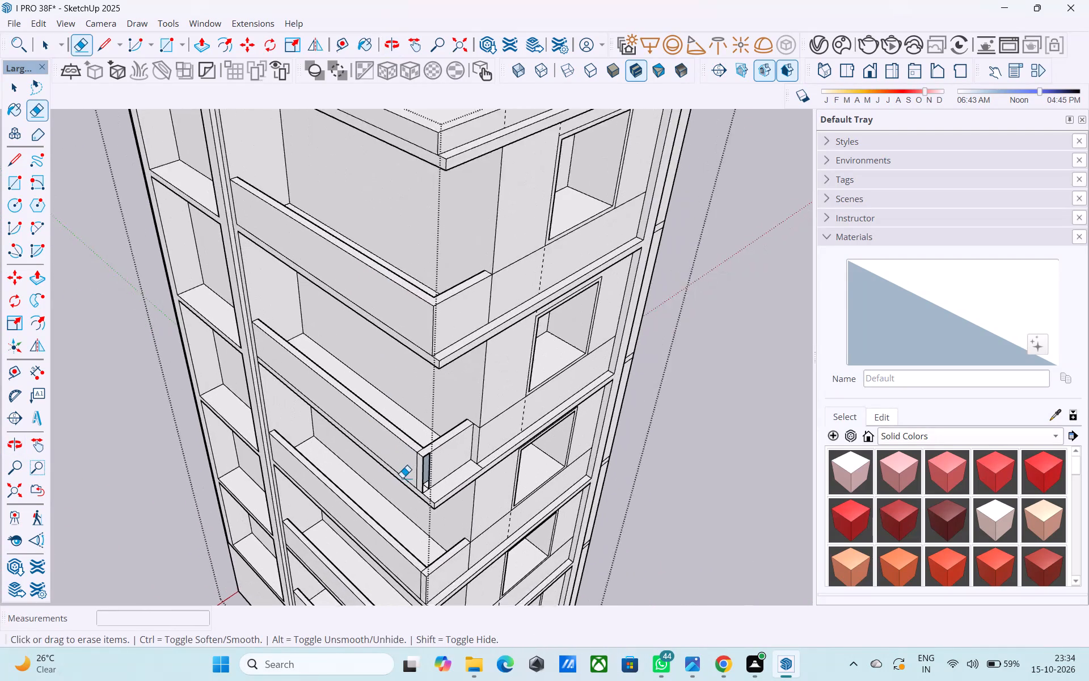
{"action": "scroll", "coordinate": [402, 478], "scroll_direction": "up", "scroll_amount": 12}
{"action": "key", "text": "r"}
{"action": "scroll", "coordinate": [414, 471], "scroll_direction": "up", "scroll_amount": 2}
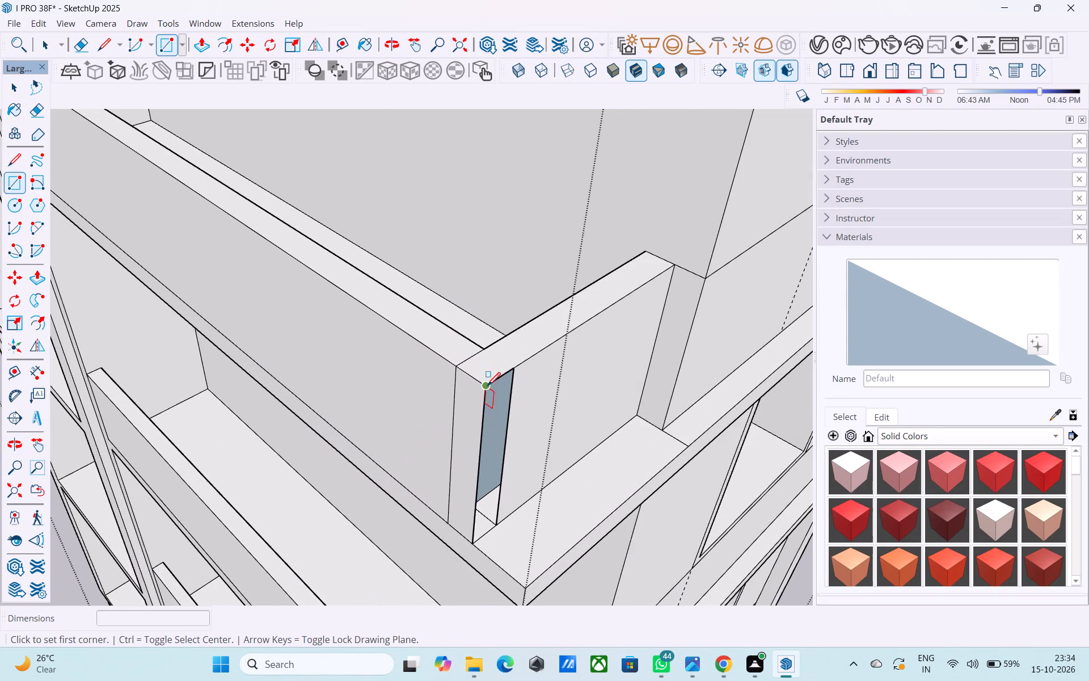
{"action": "left_click", "coordinate": [487, 381]}
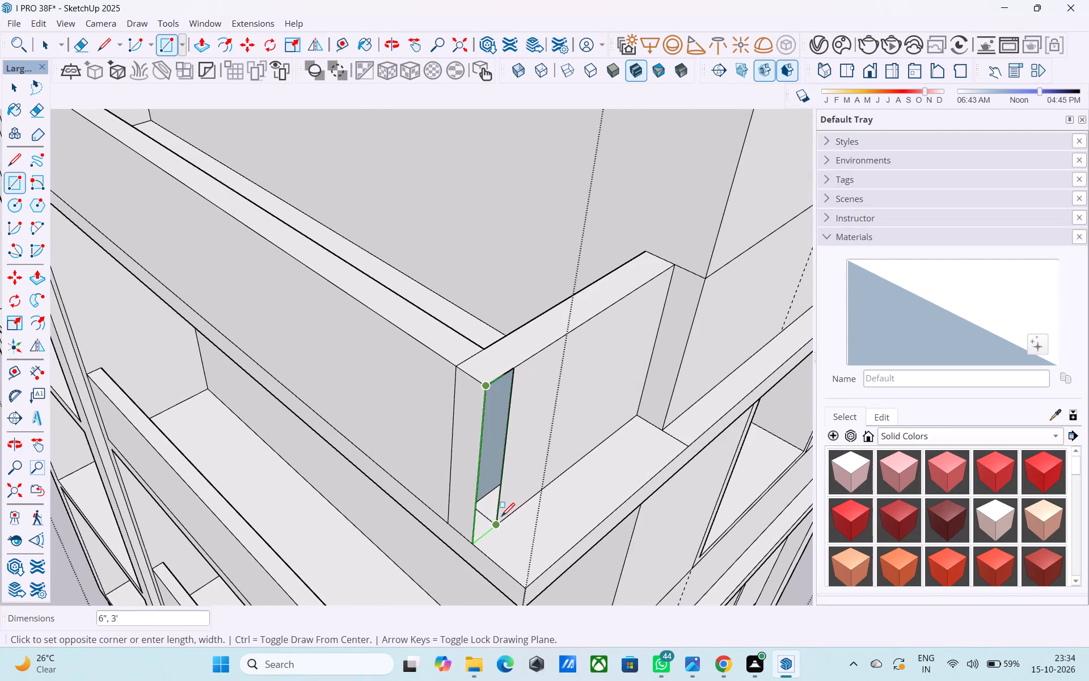
{"action": "left_click", "coordinate": [501, 518]}
Erase the redundant vertical edge between the new rectangle and the rest of that parapet's side return.
{"action": "key", "text": "e"}
{"action": "left_click_drag", "start_coordinate": [525, 386], "coordinate": [510, 389]}
{"action": "key", "text": "space"}
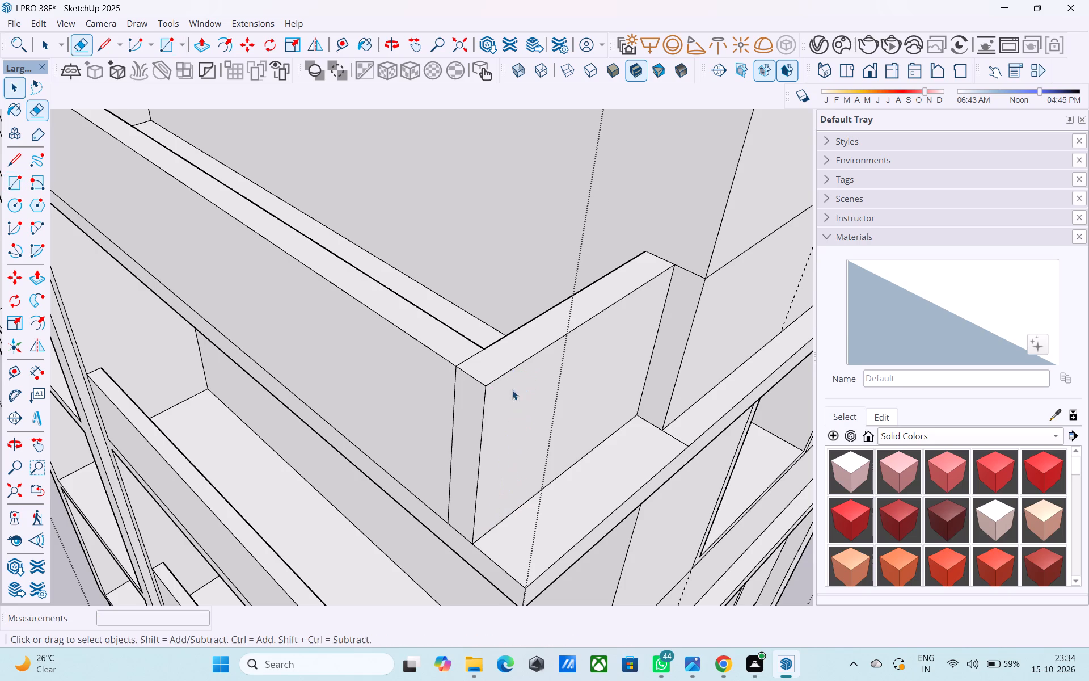
Save the model.
{"action": "scroll", "coordinate": [510, 403], "scroll_direction": "down", "scroll_amount": 8}
{"action": "middle_click_drag", "start_coordinate": [441, 508], "coordinate": [559, 503]}
{"action": "scroll", "coordinate": [569, 509], "scroll_direction": "down", "scroll_amount": 4}
{"action": "middle_click_drag", "start_coordinate": [518, 448], "coordinate": [430, 574]}
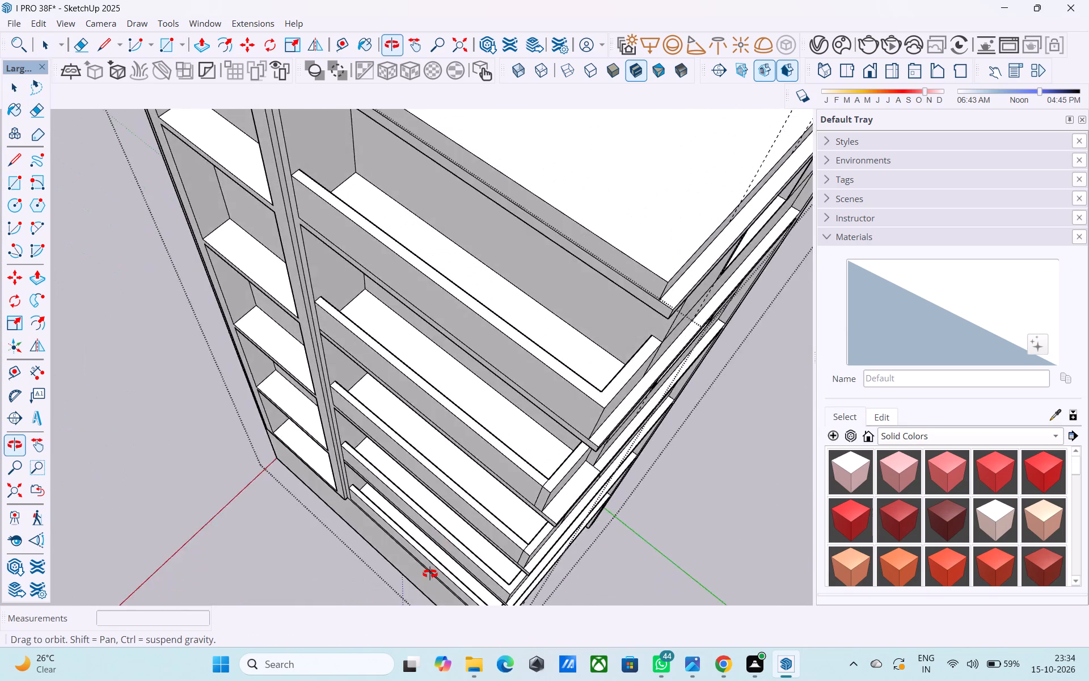
{"action": "middle_click_drag", "start_coordinate": [430, 574], "coordinate": [573, 418]}
{"action": "middle_click_drag", "start_coordinate": [575, 415], "coordinate": [553, 492]}
{"action": "key", "text": "ctrl+s"}
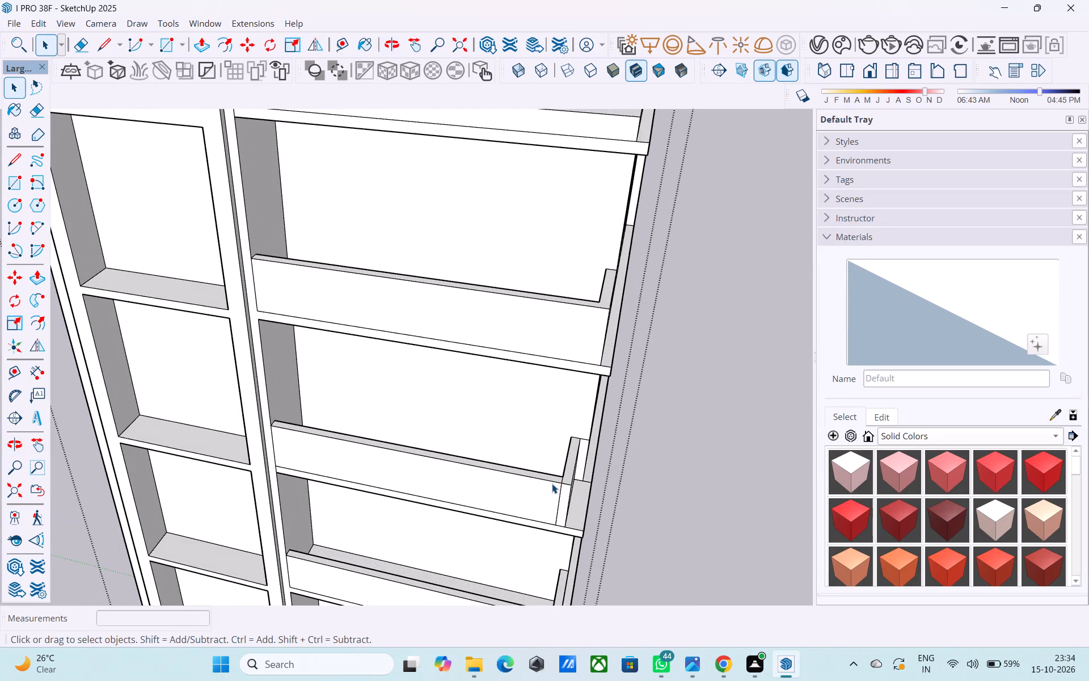
{"action": "key", "text": "space"}
Erase the seam lines on the front face and top of the parapet corner on the second balcony from the top.
{"action": "scroll", "coordinate": [551, 480], "scroll_direction": "down", "scroll_amount": 5}
{"action": "middle_click_drag", "start_coordinate": [551, 483], "coordinate": [421, 361]}
{"action": "scroll", "coordinate": [428, 359], "scroll_direction": "down", "scroll_amount": 4}
{"action": "scroll", "coordinate": [454, 464], "scroll_direction": "up", "scroll_amount": 8}
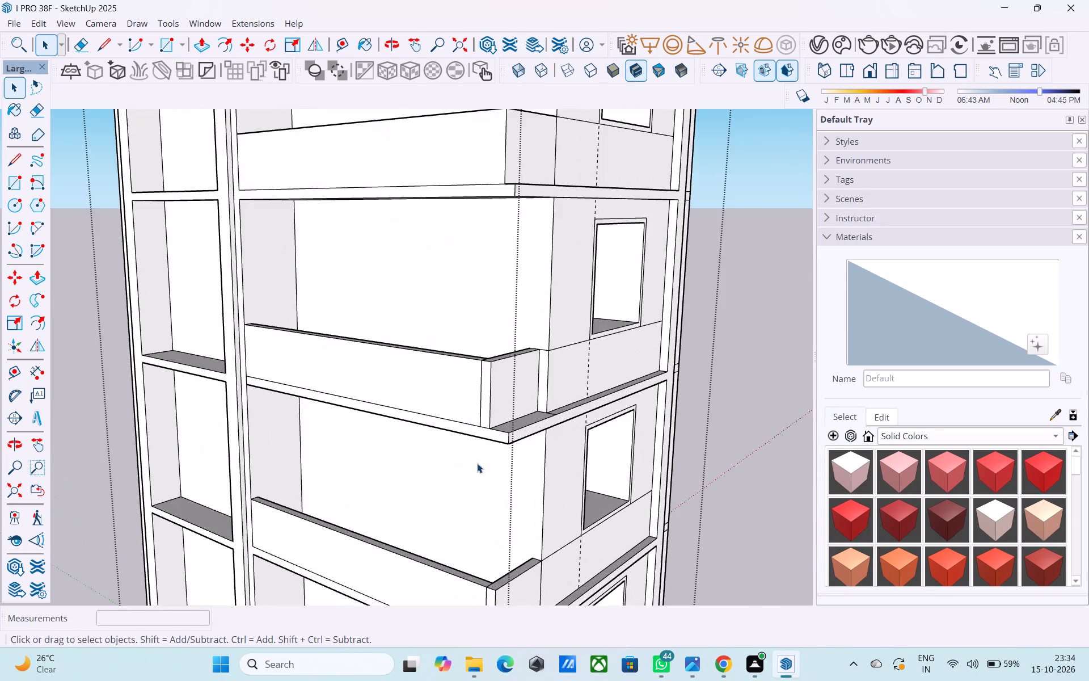
{"action": "scroll", "coordinate": [477, 463], "scroll_direction": "up", "scroll_amount": 7}
{"action": "key", "text": "e"}
{"action": "left_click_drag", "start_coordinate": [490, 350], "coordinate": [479, 346]}
{"action": "middle_click_drag", "start_coordinate": [484, 358], "coordinate": [780, 583]}
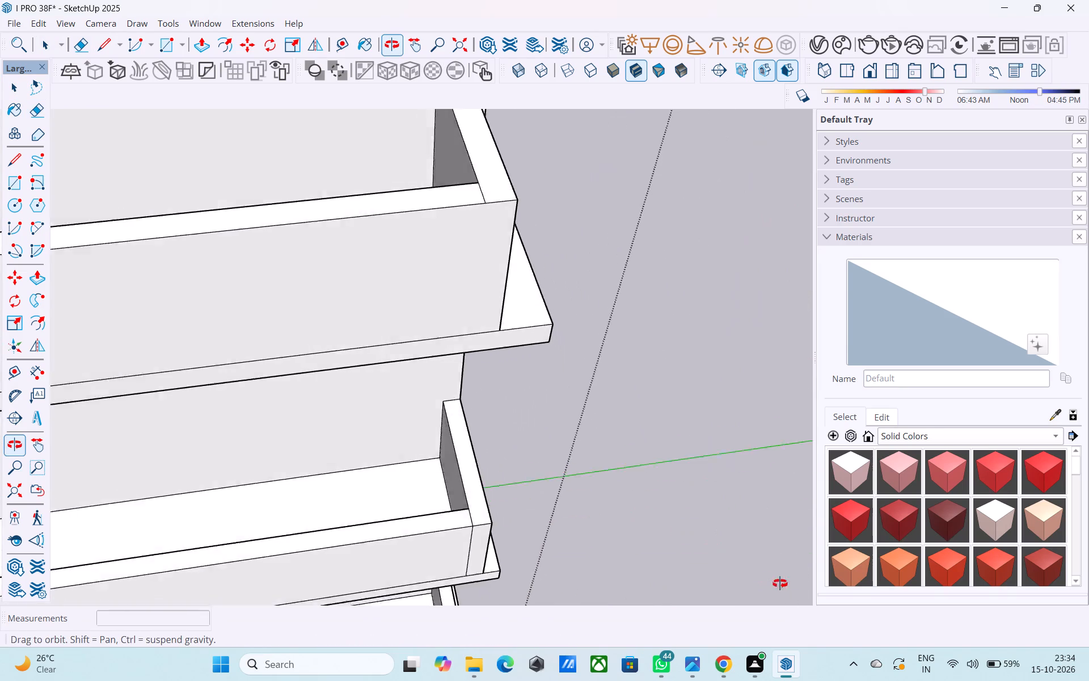
{"action": "middle_click_drag", "start_coordinate": [780, 583], "coordinate": [796, 577]}
{"action": "scroll", "coordinate": [664, 533], "scroll_direction": "down", "scroll_amount": 3}
{"action": "middle_click_drag", "start_coordinate": [565, 327], "coordinate": [538, 379]}
{"action": "scroll", "coordinate": [544, 351], "scroll_direction": "up", "scroll_amount": 3}
{"action": "left_click", "coordinate": [550, 332]}
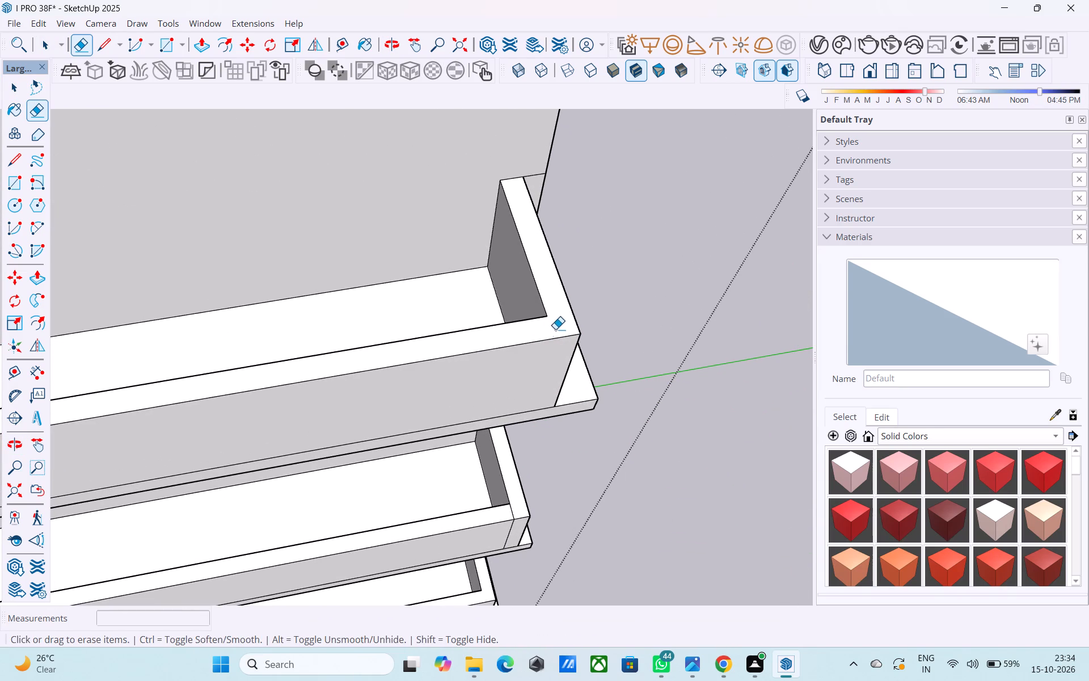
Erase the seam lines on the front face and top of the third balcony's parapet corner.
{"action": "middle_click_drag", "start_coordinate": [529, 494], "coordinate": [525, 329]}
{"action": "scroll", "coordinate": [517, 369], "scroll_direction": "up", "scroll_amount": 4}
{"action": "left_click_drag", "start_coordinate": [509, 377], "coordinate": [496, 375]}
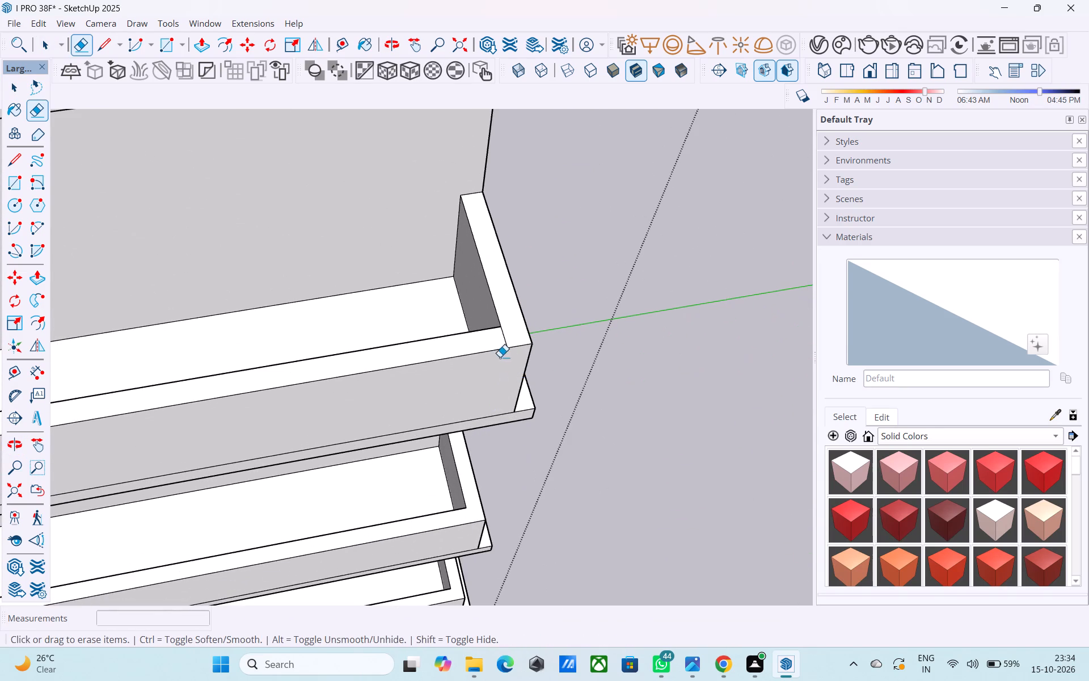
{"action": "left_click_drag", "start_coordinate": [507, 339], "coordinate": [493, 340]}
Examine the parapet corners of the lower balconies from the front and side.
{"action": "scroll", "coordinate": [496, 342], "scroll_direction": "down", "scroll_amount": 4}
{"action": "middle_click_drag", "start_coordinate": [502, 517], "coordinate": [486, 274]}
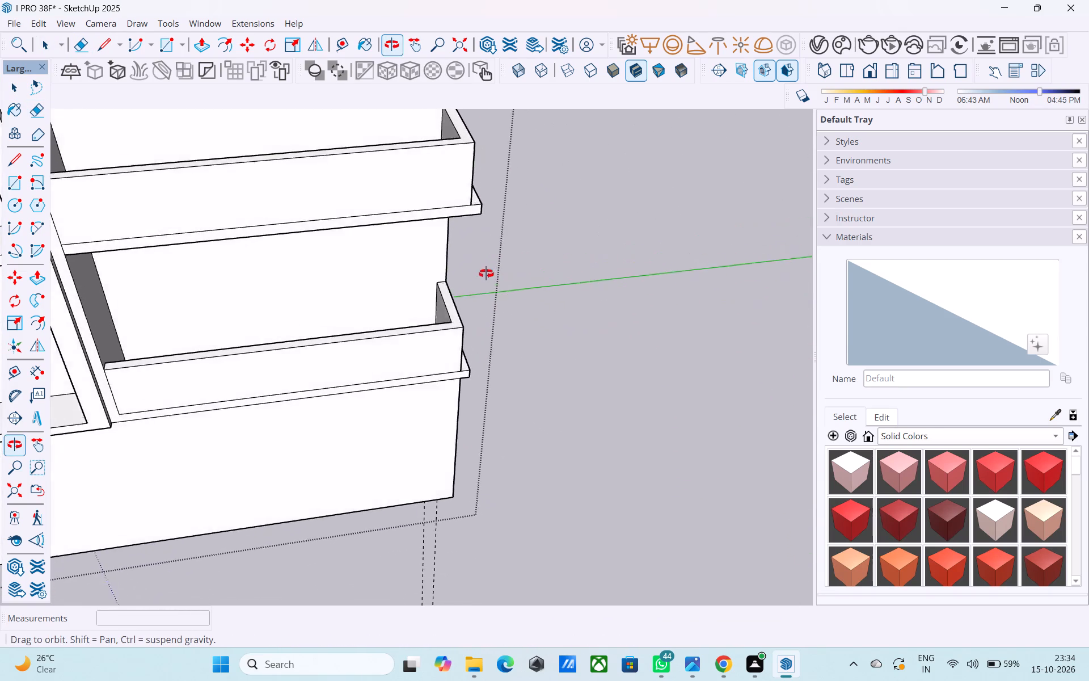
{"action": "middle_click_drag", "start_coordinate": [486, 274], "coordinate": [261, 457]}
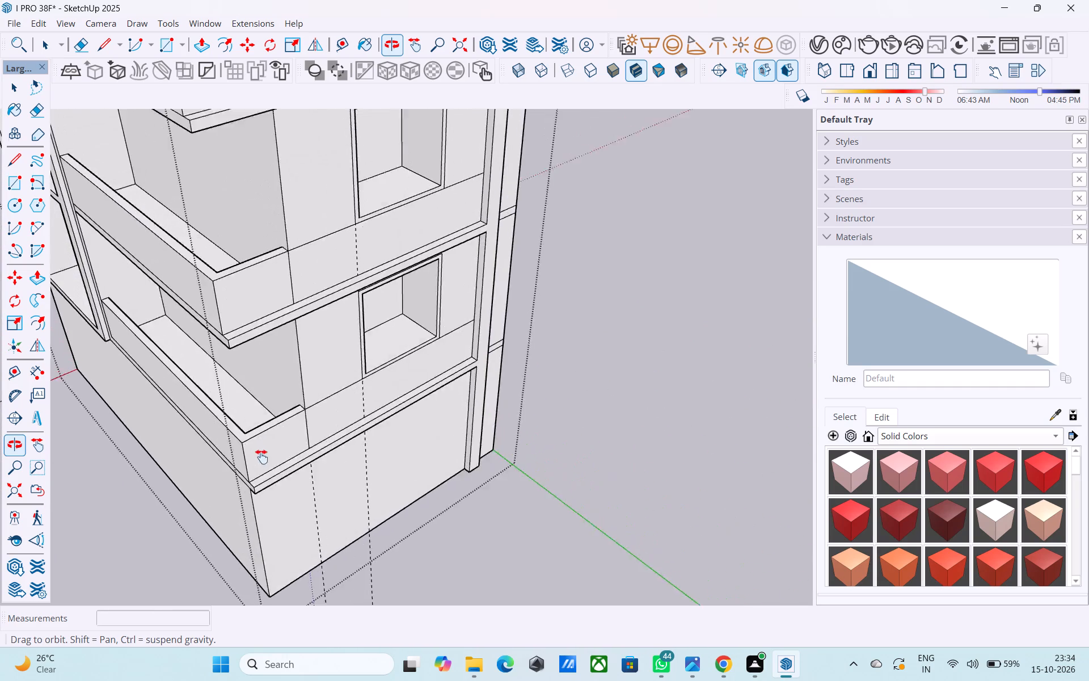
{"action": "middle_click_drag", "start_coordinate": [261, 457], "coordinate": [310, 623]}
{"action": "scroll", "coordinate": [345, 560], "scroll_direction": "down", "scroll_amount": 4}
{"action": "middle_click_drag", "start_coordinate": [346, 551], "coordinate": [385, 550]}
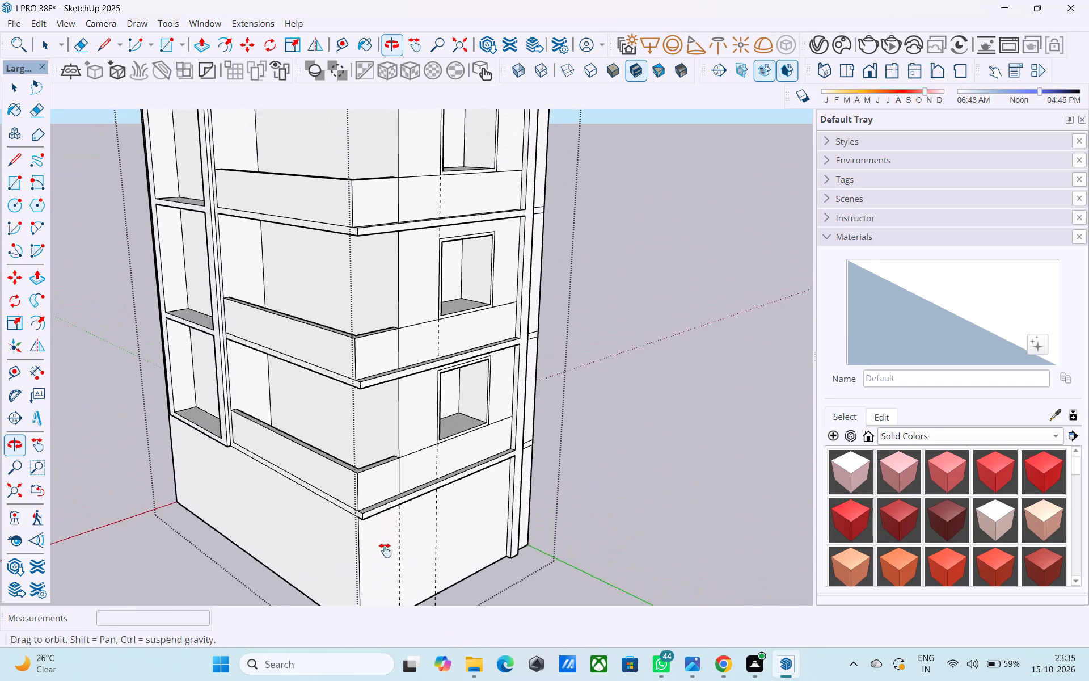
{"action": "middle_click_drag", "start_coordinate": [385, 550], "coordinate": [385, 588]}
{"action": "middle_click_drag", "start_coordinate": [366, 334], "coordinate": [383, 387]}
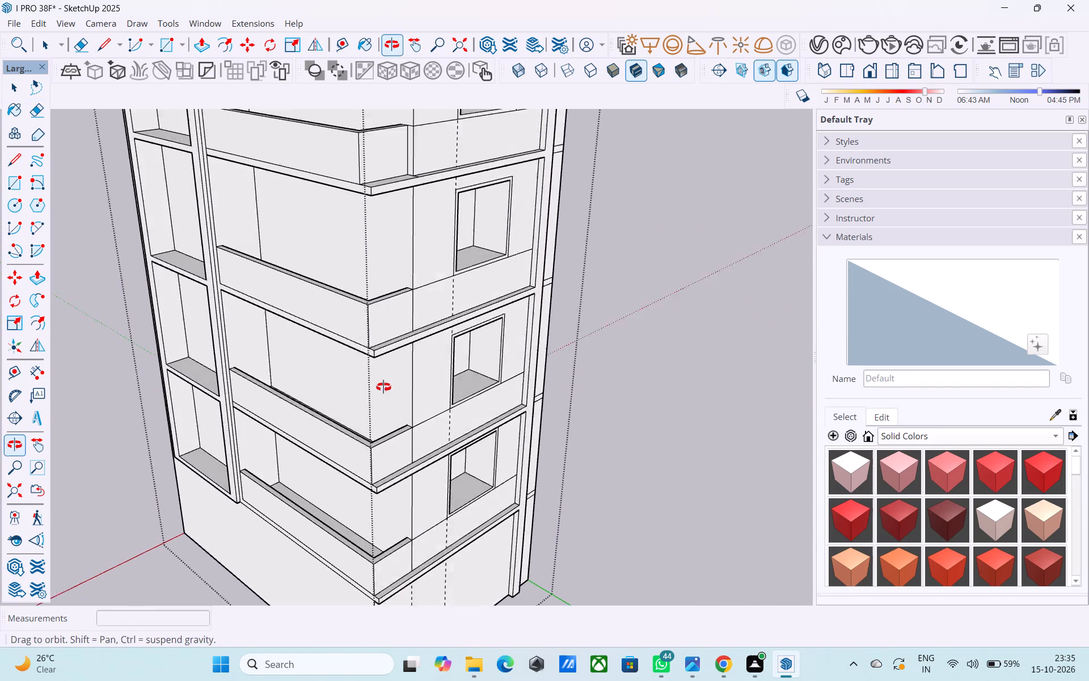
{"action": "middle_click_drag", "start_coordinate": [383, 387], "coordinate": [459, 391]}
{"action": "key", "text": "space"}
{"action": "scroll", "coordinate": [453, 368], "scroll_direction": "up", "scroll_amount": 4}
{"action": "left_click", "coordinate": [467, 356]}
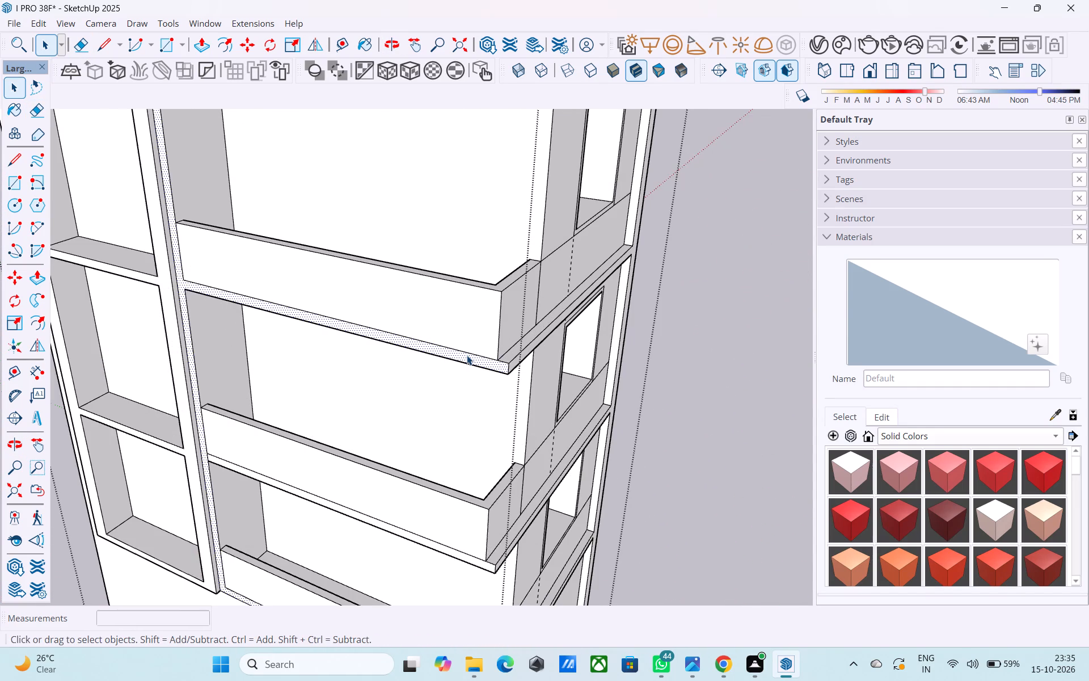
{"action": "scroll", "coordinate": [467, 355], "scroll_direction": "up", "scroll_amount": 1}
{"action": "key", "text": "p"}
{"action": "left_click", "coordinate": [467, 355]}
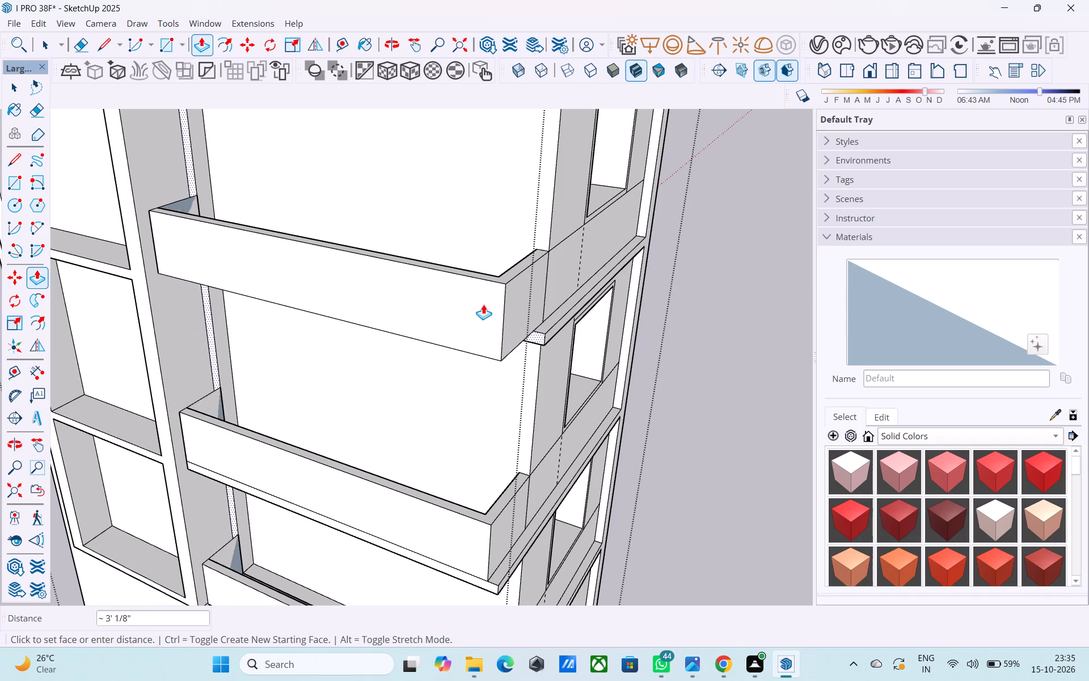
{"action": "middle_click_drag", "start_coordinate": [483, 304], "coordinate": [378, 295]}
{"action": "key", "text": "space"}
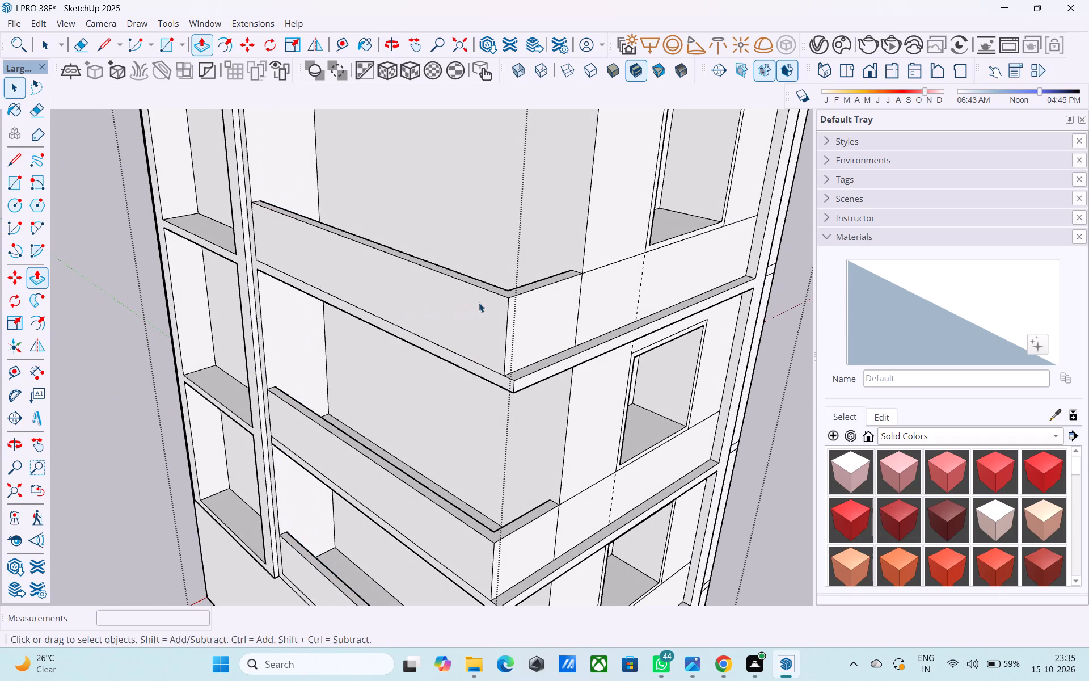
Push/Pull the front frame face, which includes the balcony slab edges, by 6".
{"action": "scroll", "coordinate": [488, 389], "scroll_direction": "up", "scroll_amount": 4}
{"action": "left_click", "coordinate": [495, 375]}
{"action": "middle_click_drag", "start_coordinate": [497, 366], "coordinate": [483, 258]}
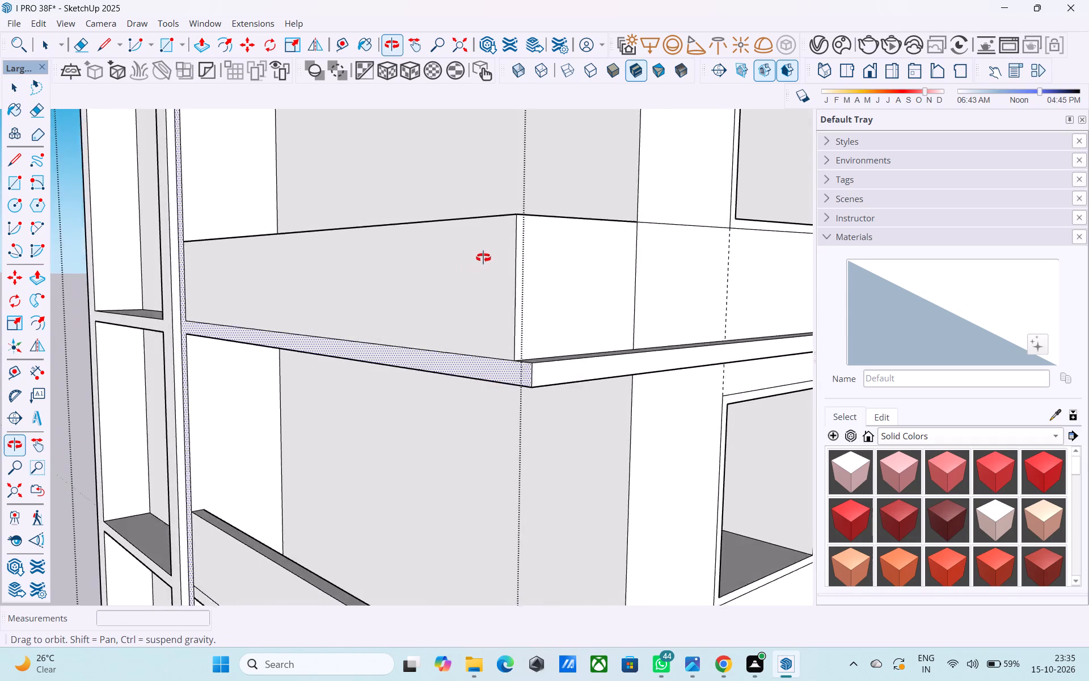
{"action": "middle_click_drag", "start_coordinate": [483, 258], "coordinate": [524, 320]}
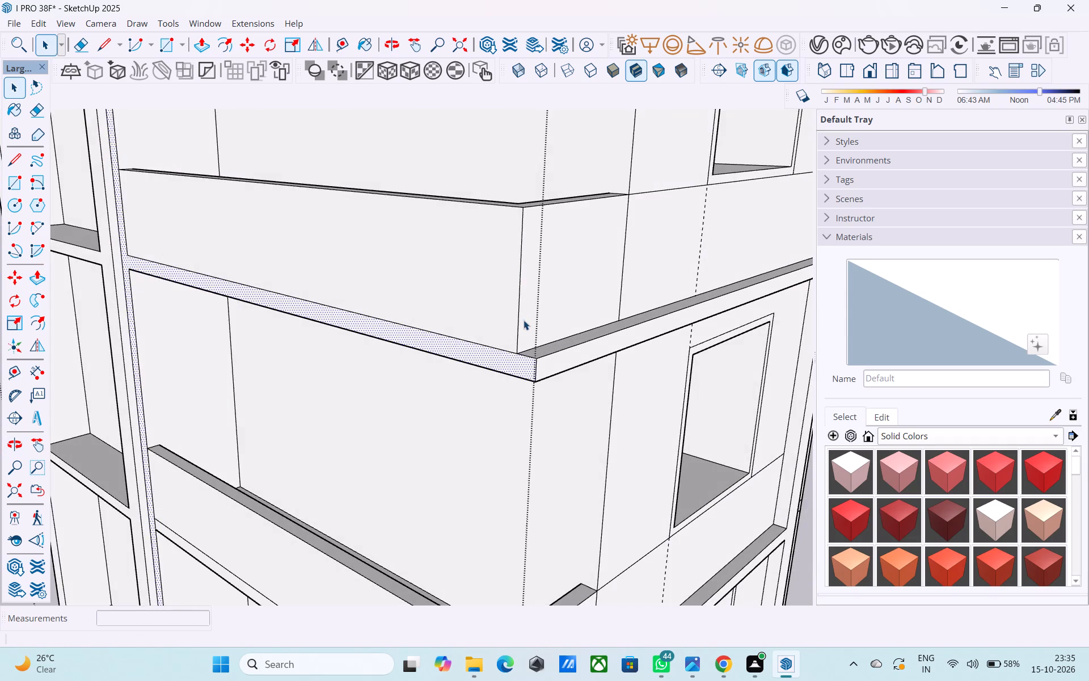
{"action": "scroll", "coordinate": [524, 320], "scroll_direction": "down", "scroll_amount": 7}
{"action": "scroll", "coordinate": [513, 340], "scroll_direction": "up", "scroll_amount": 2}
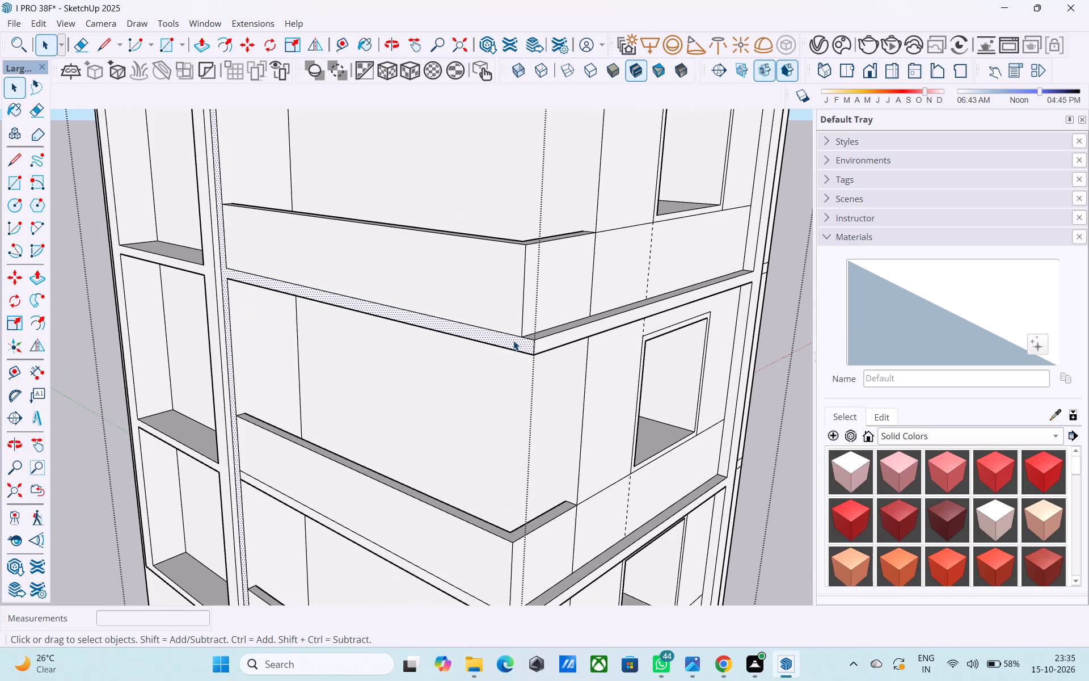
{"action": "key", "text": "p"}
{"action": "left_click", "coordinate": [513, 340]}
{"action": "key", "text": "6"}
{"action": "key", "text": "shift+quotedbl"}
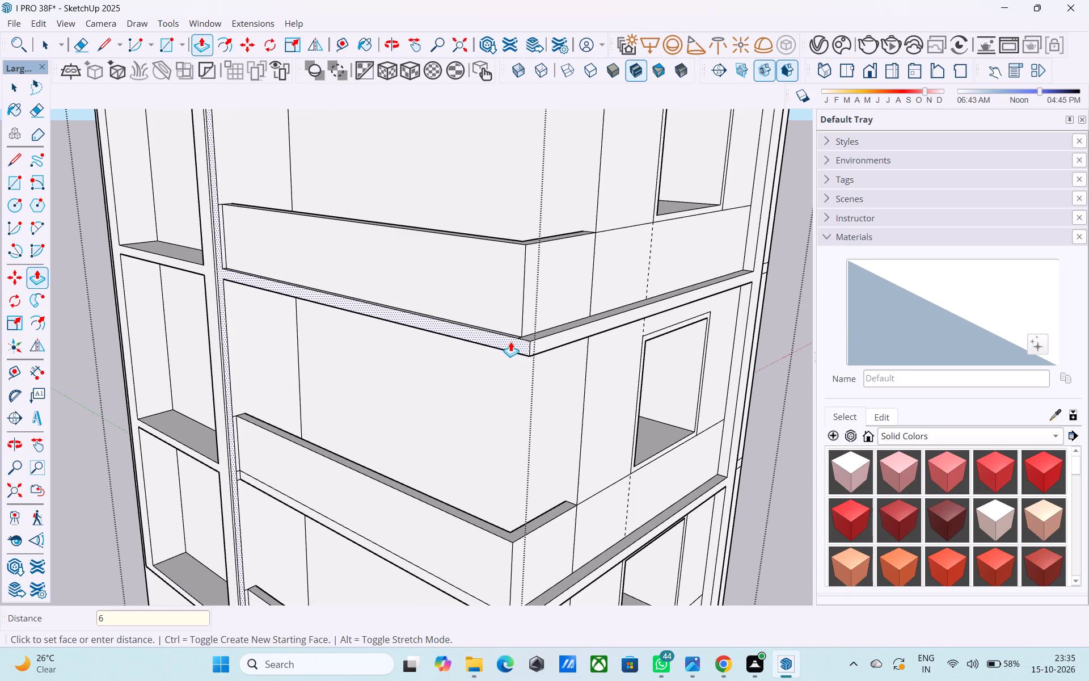
{"action": "key", "text": "Return"}
{"action": "key", "text": "space"}
Examine the whole block's front face and balconies from several angles.
{"action": "middle_click_drag", "start_coordinate": [512, 340], "coordinate": [491, 512]}
{"action": "scroll", "coordinate": [484, 513], "scroll_direction": "down", "scroll_amount": 14}
{"action": "middle_click_drag", "start_coordinate": [433, 468], "coordinate": [449, 414]}
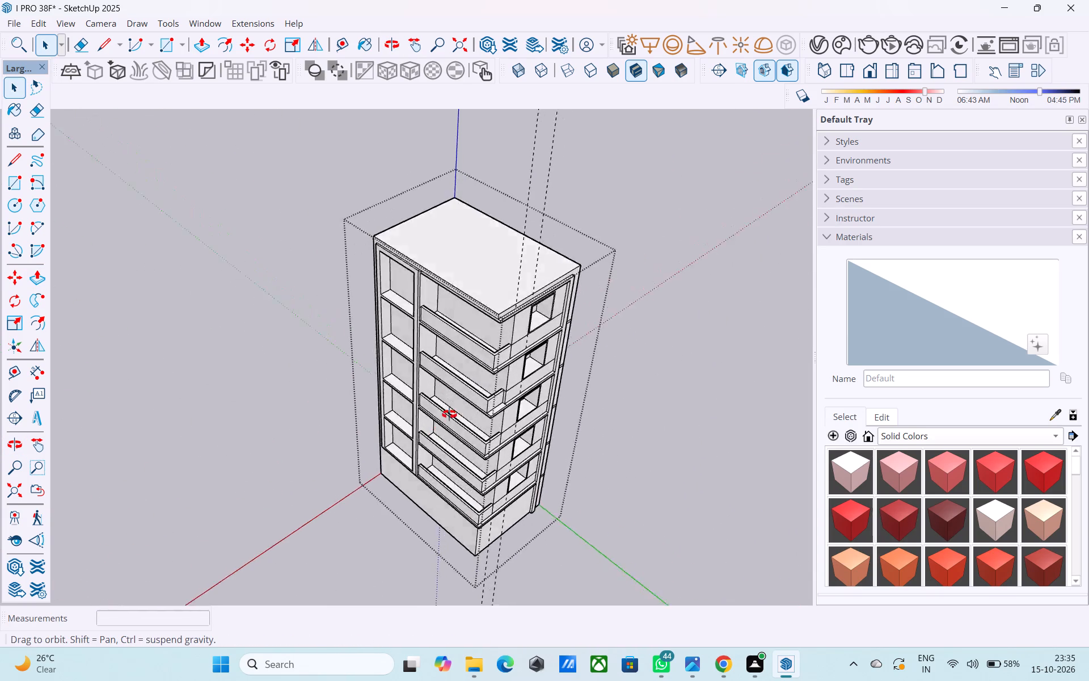
{"action": "middle_click_drag", "start_coordinate": [449, 414], "coordinate": [603, 356]}
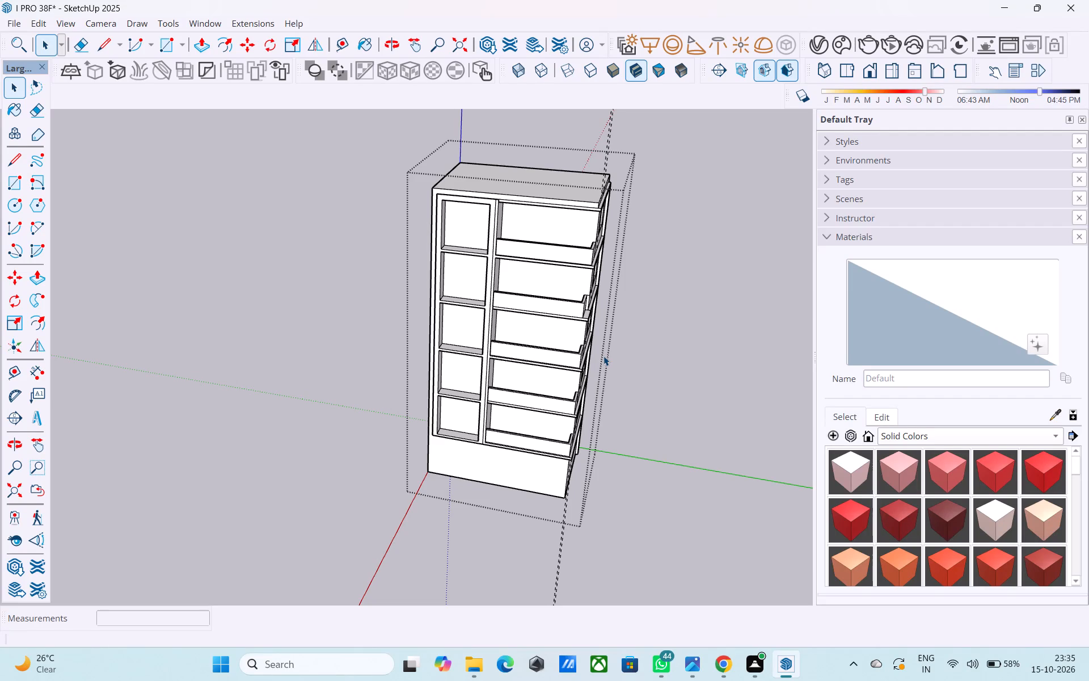
{"action": "scroll", "coordinate": [602, 357], "scroll_direction": "down", "scroll_amount": 2}
{"action": "middle_click_drag", "start_coordinate": [597, 371], "coordinate": [535, 424]}
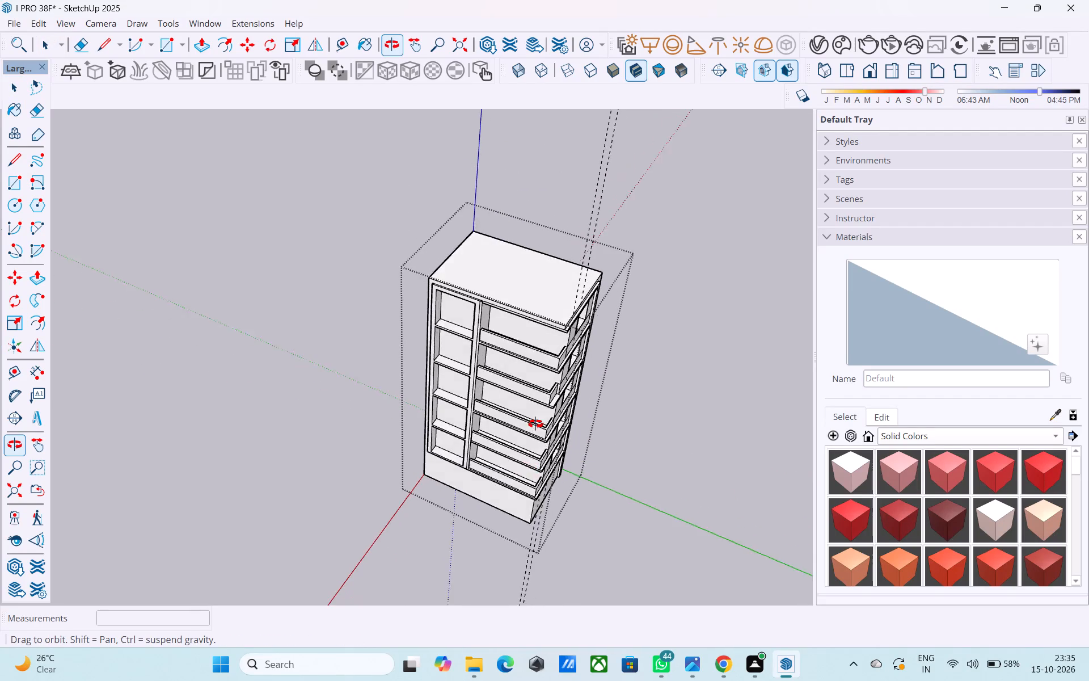
{"action": "middle_click_drag", "start_coordinate": [535, 424], "coordinate": [536, 423]}
{"action": "middle_click_drag", "start_coordinate": [548, 363], "coordinate": [501, 371], "text": "shift"}
Lower the top face of the uppermost balcony's parapet by 1'.
{"action": "scroll", "coordinate": [500, 373], "scroll_direction": "up", "scroll_amount": 6}
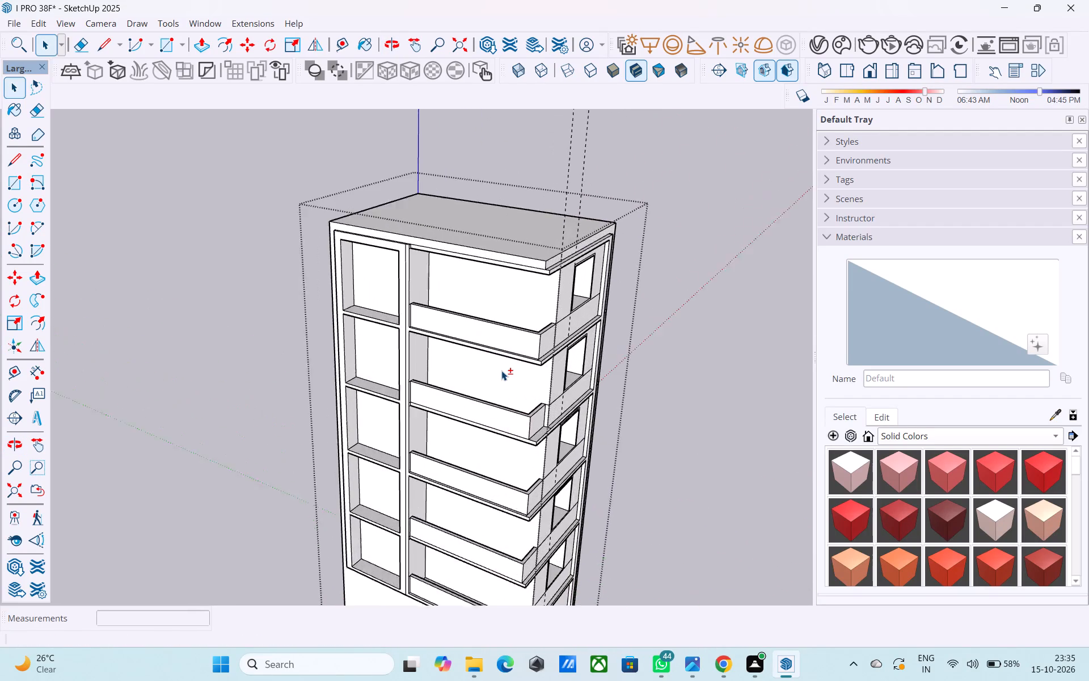
{"action": "middle_click_drag", "start_coordinate": [519, 388], "coordinate": [458, 376]}
{"action": "scroll", "coordinate": [458, 376], "scroll_direction": "up", "scroll_amount": 10}
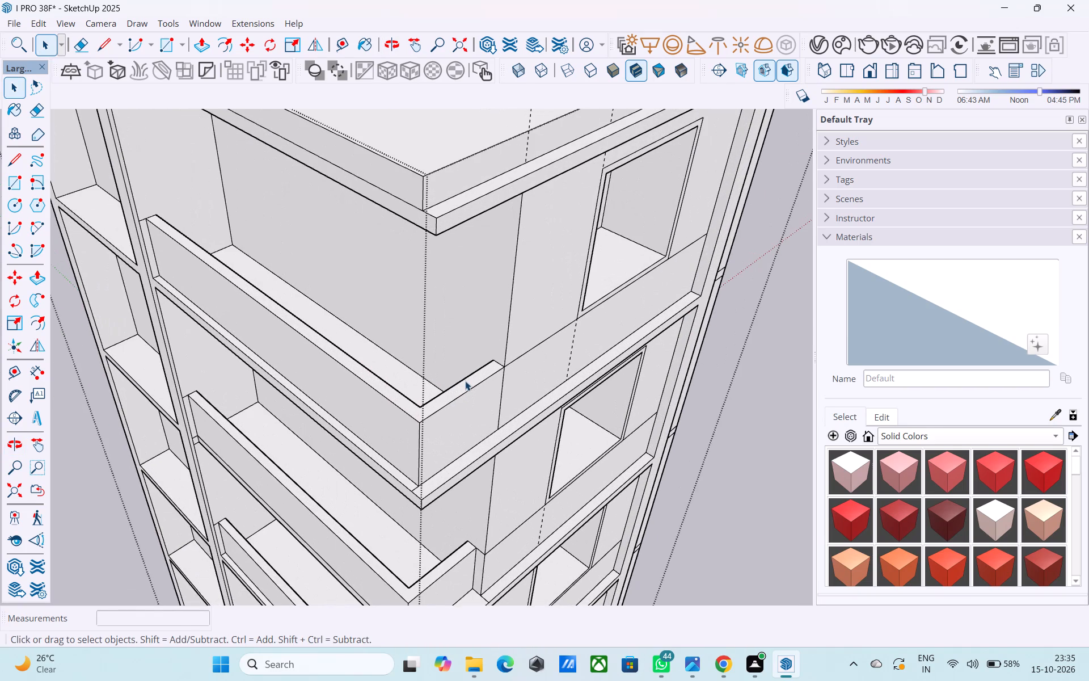
{"action": "left_click", "coordinate": [466, 381]}
{"action": "left_click", "coordinate": [470, 384]}
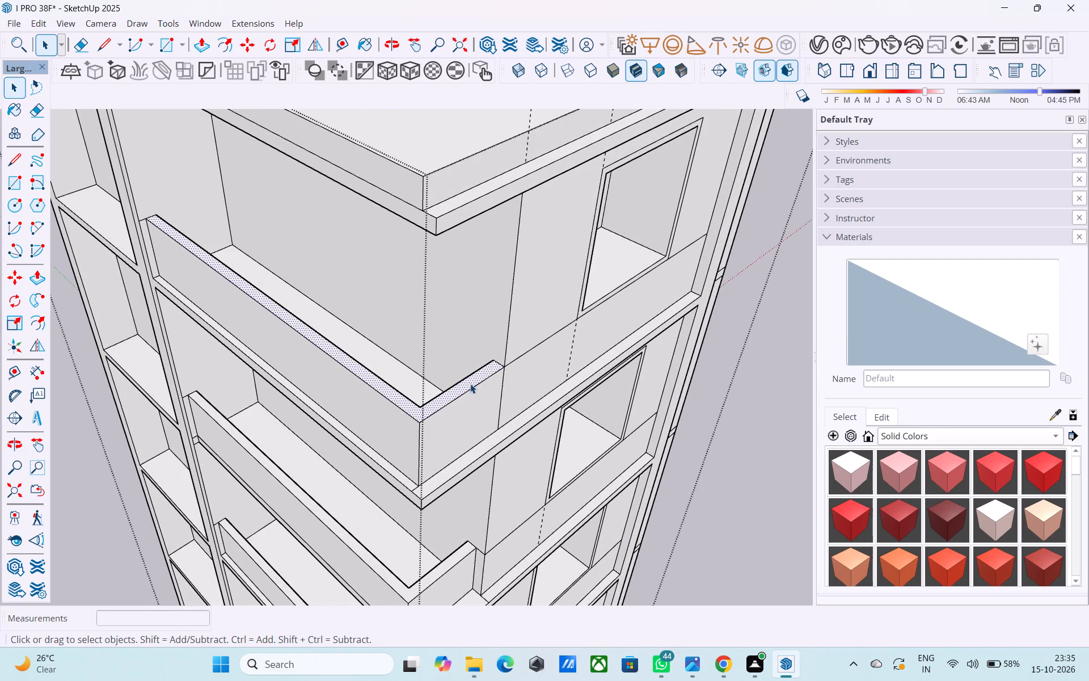
{"action": "key", "text": "p"}
{"action": "left_click", "coordinate": [470, 384]}
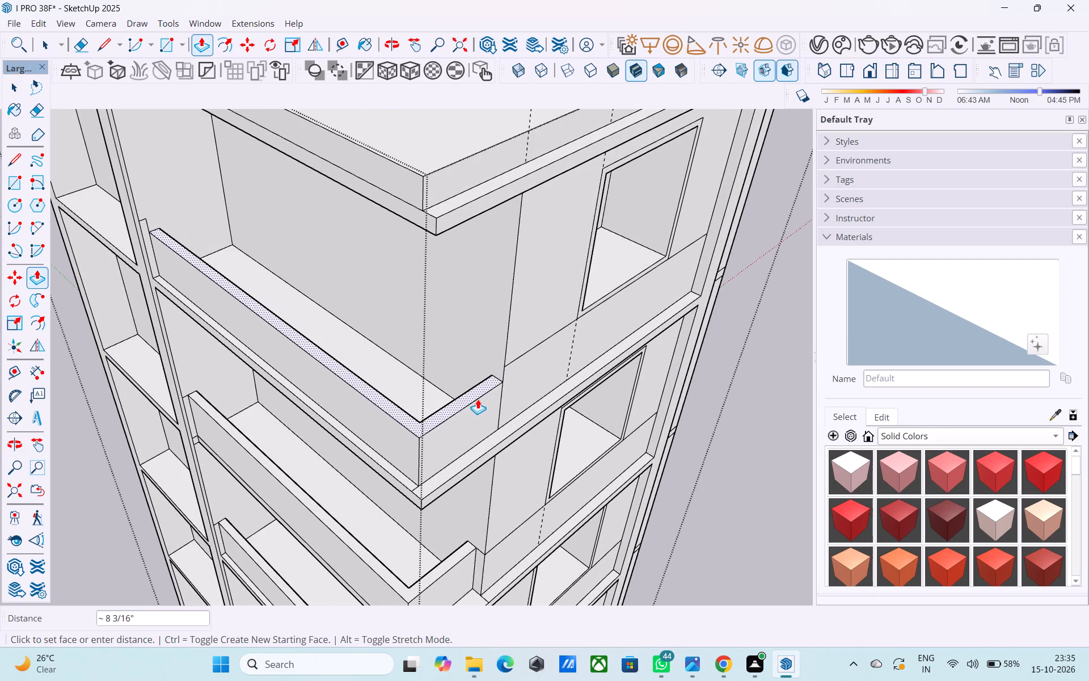
{"action": "type", "text": "1'"}
{"action": "key", "text": "Return"}
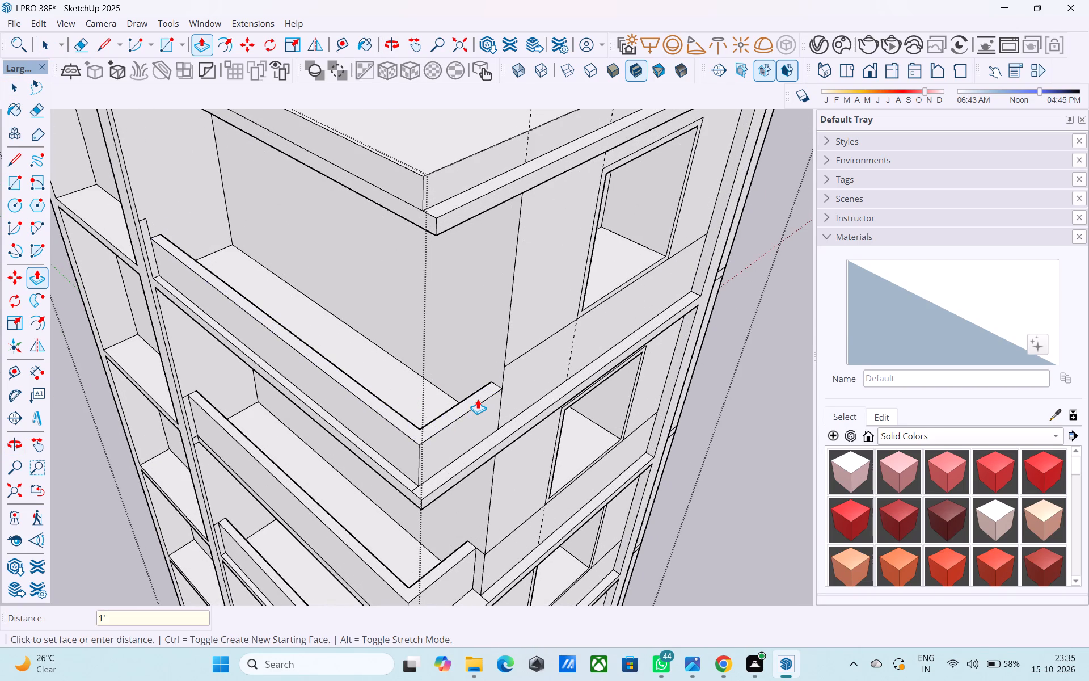
{"action": "key", "text": "space"}
Lower the parapet tops of the second and third balconies from the top by the same 1'.
{"action": "middle_click_drag", "start_coordinate": [478, 407], "coordinate": [496, 278], "text": "shift"}
{"action": "scroll", "coordinate": [481, 452], "scroll_direction": "up", "scroll_amount": 3}
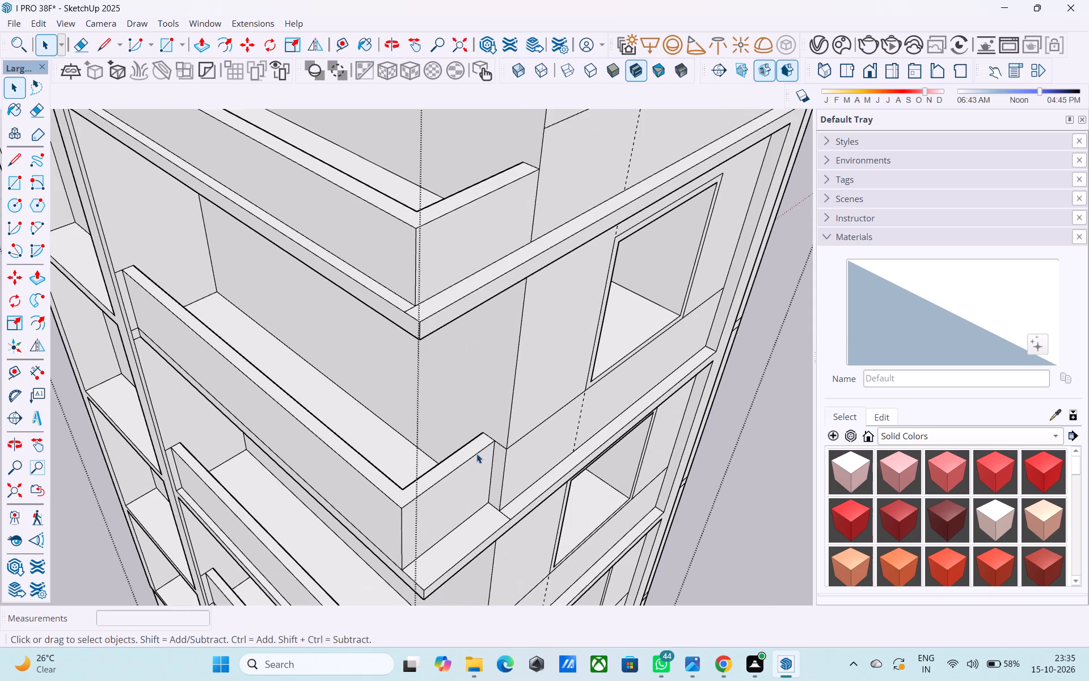
{"action": "left_click", "coordinate": [469, 451]}
{"action": "key", "text": "p"}
{"action": "double_click", "coordinate": [469, 451]}
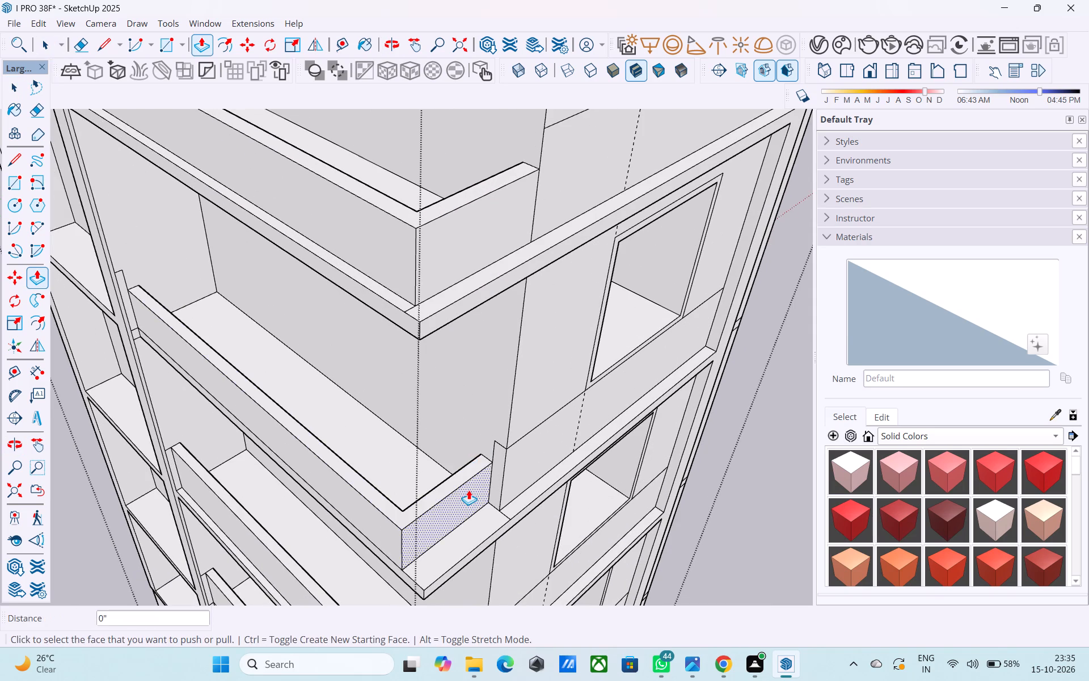
{"action": "middle_click_drag", "start_coordinate": [468, 495], "coordinate": [445, 275], "text": "shift"}
{"action": "middle_click_drag", "start_coordinate": [420, 403], "coordinate": [441, 326], "text": "shift"}
{"action": "double_click", "coordinate": [434, 401]}
Lower the parapet tops of the two lowest balconies by the same 1'.
{"action": "middle_click_drag", "start_coordinate": [437, 411], "coordinate": [427, 299]}
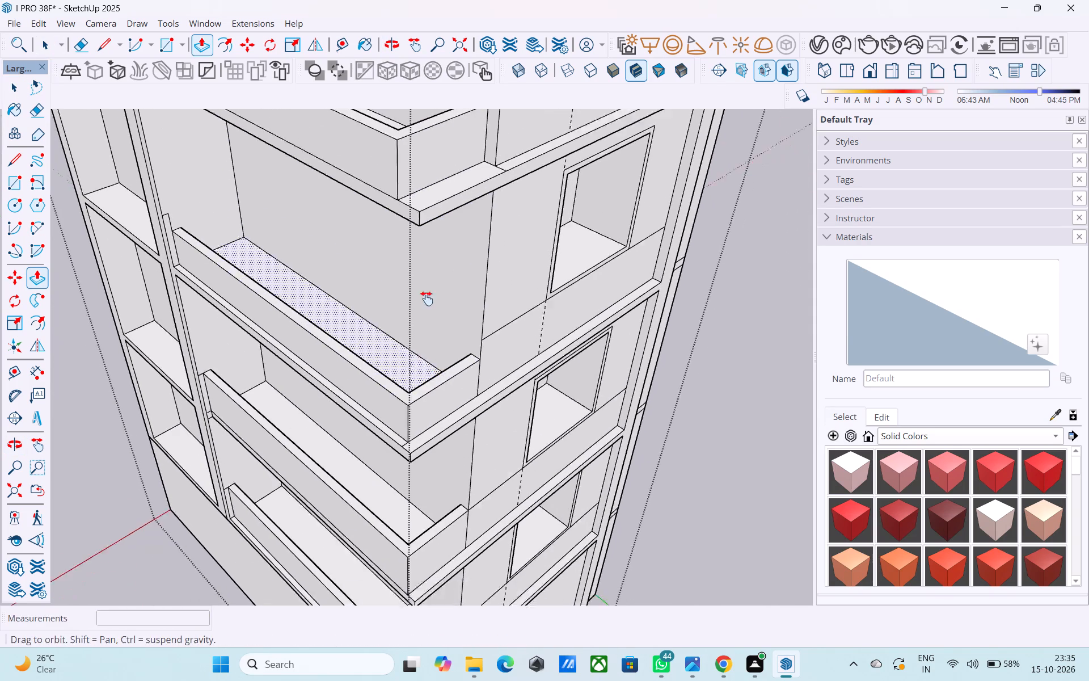
{"action": "middle_click_drag", "start_coordinate": [427, 299], "coordinate": [420, 211]}
{"action": "scroll", "coordinate": [425, 414], "scroll_direction": "up", "scroll_amount": 4}
{"action": "double_click", "coordinate": [419, 386]}
{"action": "middle_click_drag", "start_coordinate": [440, 451], "coordinate": [440, 414]}
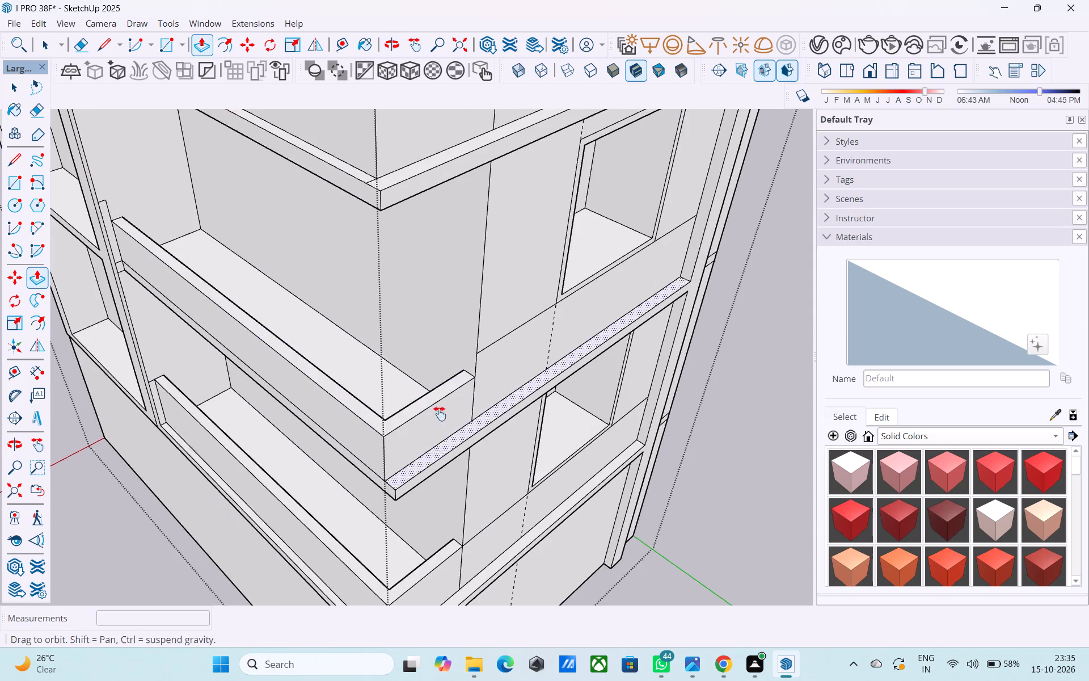
{"action": "middle_click_drag", "start_coordinate": [440, 414], "coordinate": [433, 229]}
{"action": "double_click", "coordinate": [414, 384]}
{"action": "scroll", "coordinate": [416, 384], "scroll_direction": "down", "scroll_amount": 6}
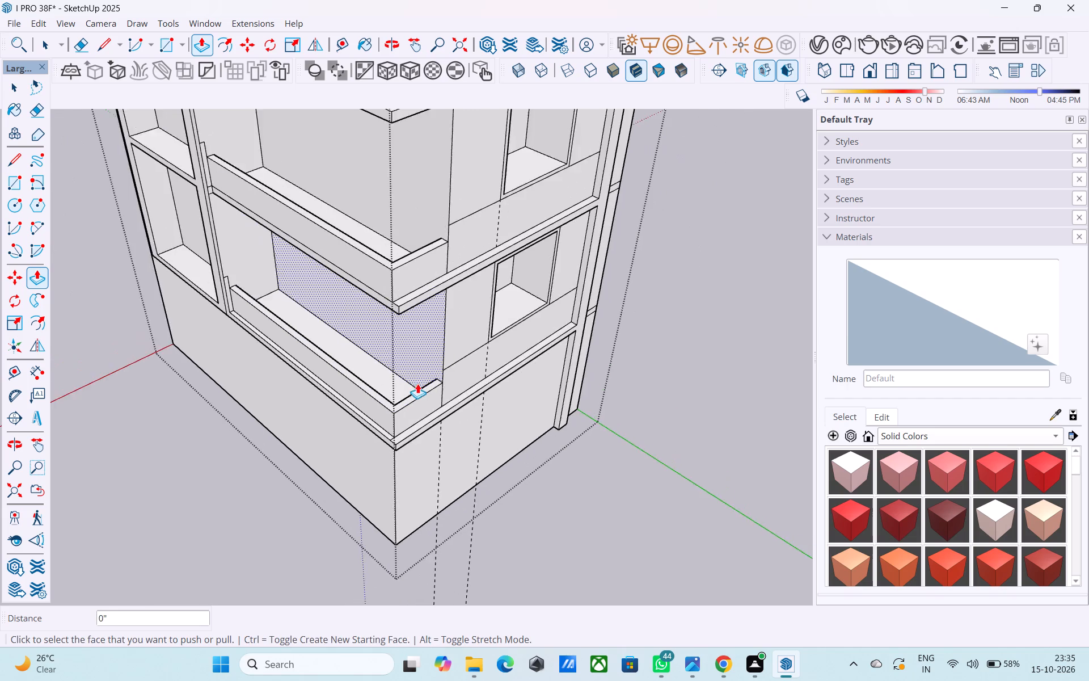
Examine the lowered parapets across the block and the uppermost recessed panel from the front and side.
{"action": "scroll", "coordinate": [417, 384], "scroll_direction": "down", "scroll_amount": 1}
{"action": "middle_click_drag", "start_coordinate": [419, 388], "coordinate": [583, 360]}
{"action": "scroll", "coordinate": [583, 360], "scroll_direction": "down", "scroll_amount": 2}
{"action": "middle_click_drag", "start_coordinate": [581, 363], "coordinate": [631, 456], "text": "shift"}
{"action": "middle_click_drag", "start_coordinate": [606, 376], "coordinate": [584, 572], "text": "shift"}
{"action": "scroll", "coordinate": [561, 512], "scroll_direction": "down", "scroll_amount": 6}
{"action": "middle_click_drag", "start_coordinate": [569, 505], "coordinate": [417, 363]}
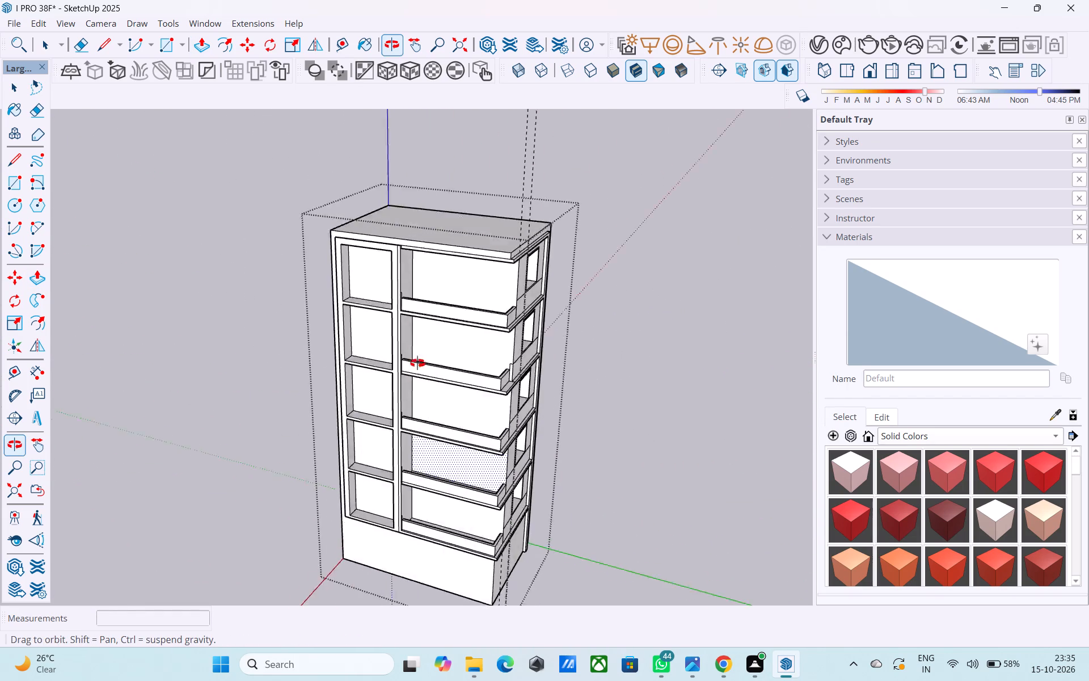
{"action": "middle_click_drag", "start_coordinate": [417, 363], "coordinate": [668, 428]}
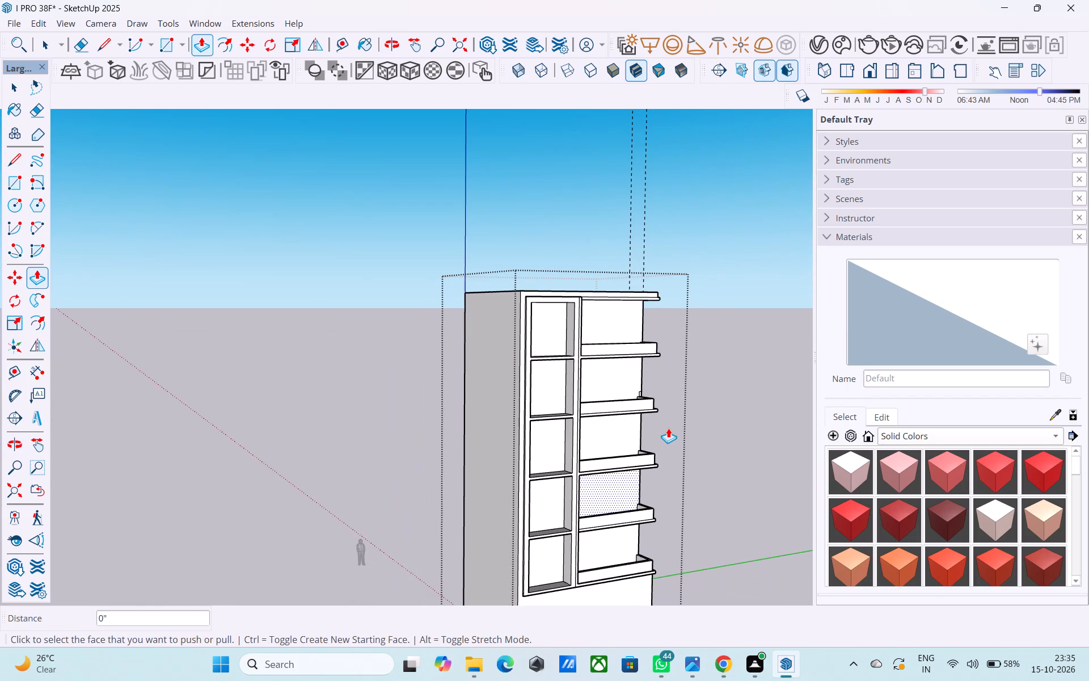
{"action": "middle_click_drag", "start_coordinate": [638, 382], "coordinate": [605, 453], "text": "shift"}
{"action": "middle_click_drag", "start_coordinate": [526, 448], "coordinate": [677, 407]}
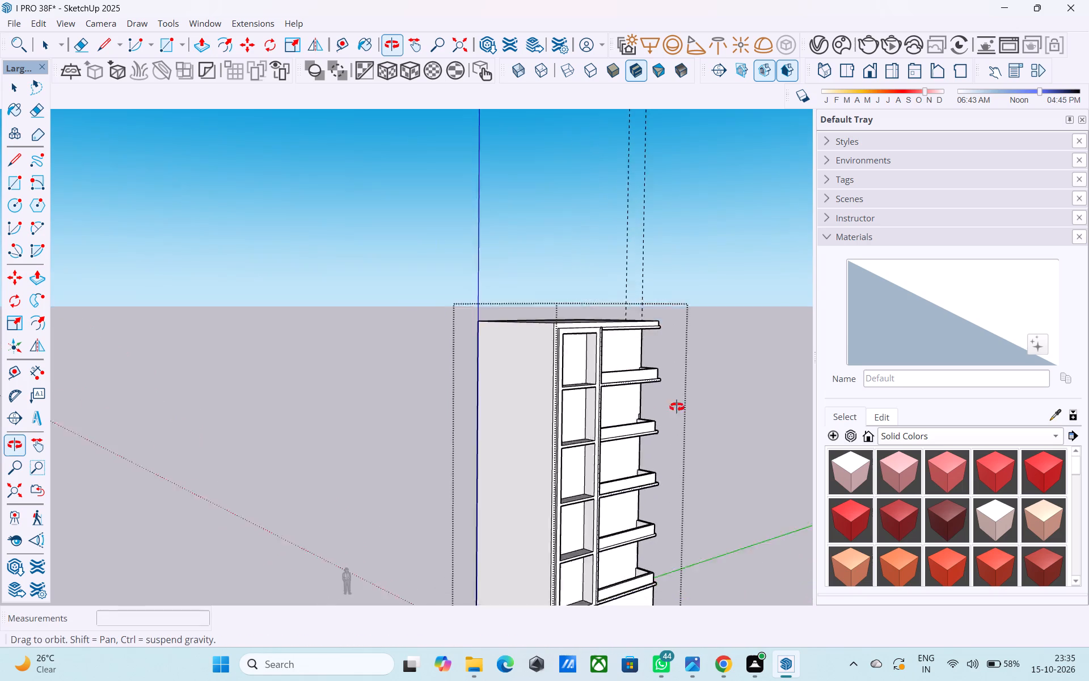
{"action": "middle_click_drag", "start_coordinate": [677, 407], "coordinate": [240, 419]}
{"action": "middle_click_drag", "start_coordinate": [301, 382], "coordinate": [365, 405]}
{"action": "scroll", "coordinate": [365, 404], "scroll_direction": "up", "scroll_amount": 12}
{"action": "key", "text": "space"}
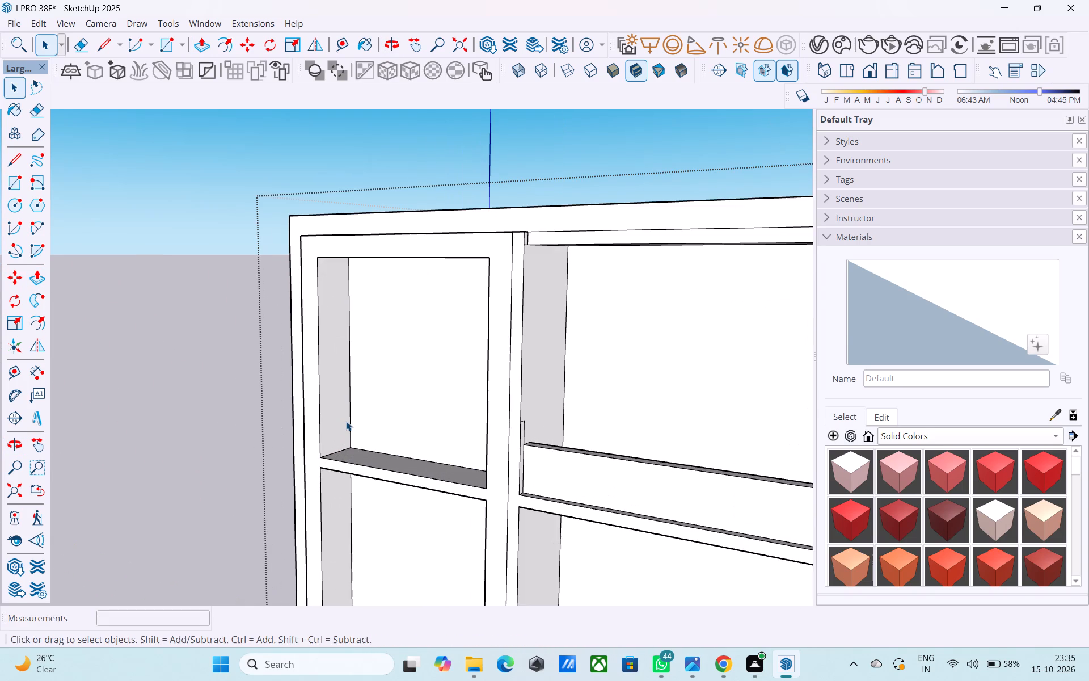
{"action": "scroll", "coordinate": [346, 421], "scroll_direction": "down", "scroll_amount": 4}
{"action": "scroll", "coordinate": [336, 430], "scroll_direction": "up", "scroll_amount": 4}
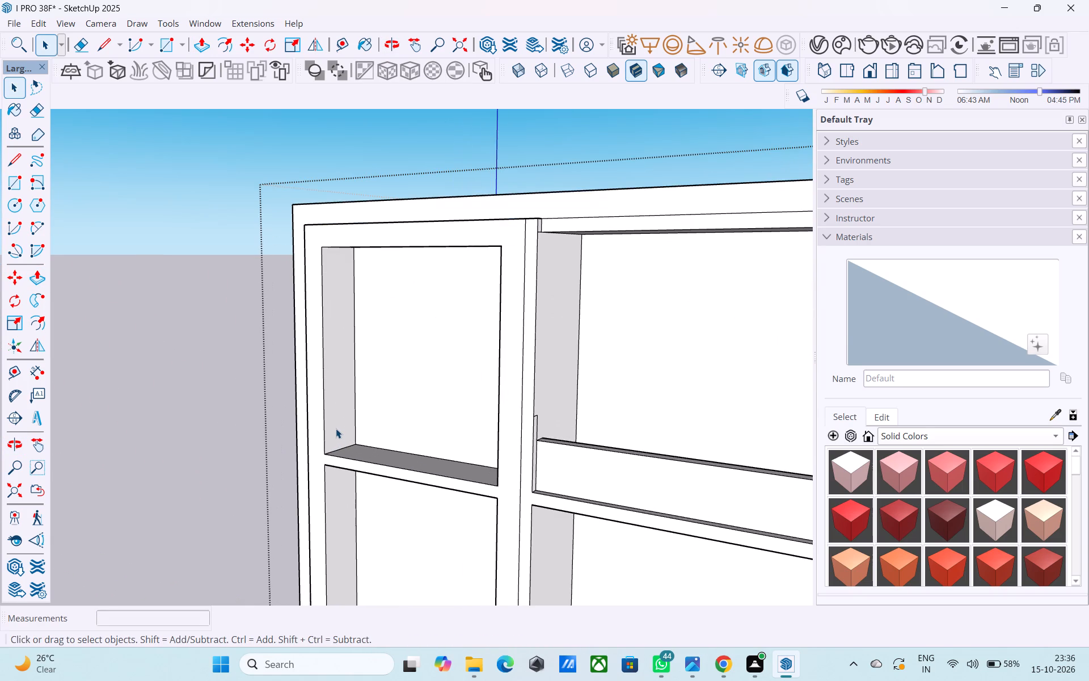
{"action": "scroll", "coordinate": [336, 428], "scroll_direction": "down", "scroll_amount": 4}
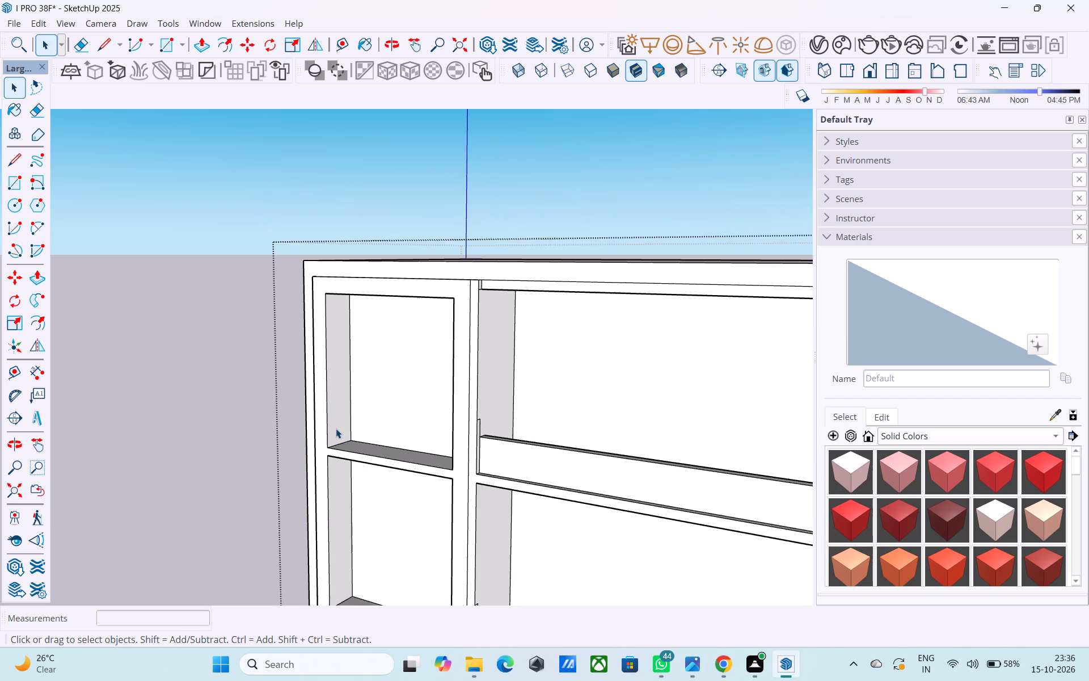
{"action": "middle_click_drag", "start_coordinate": [336, 428], "coordinate": [517, 355]}
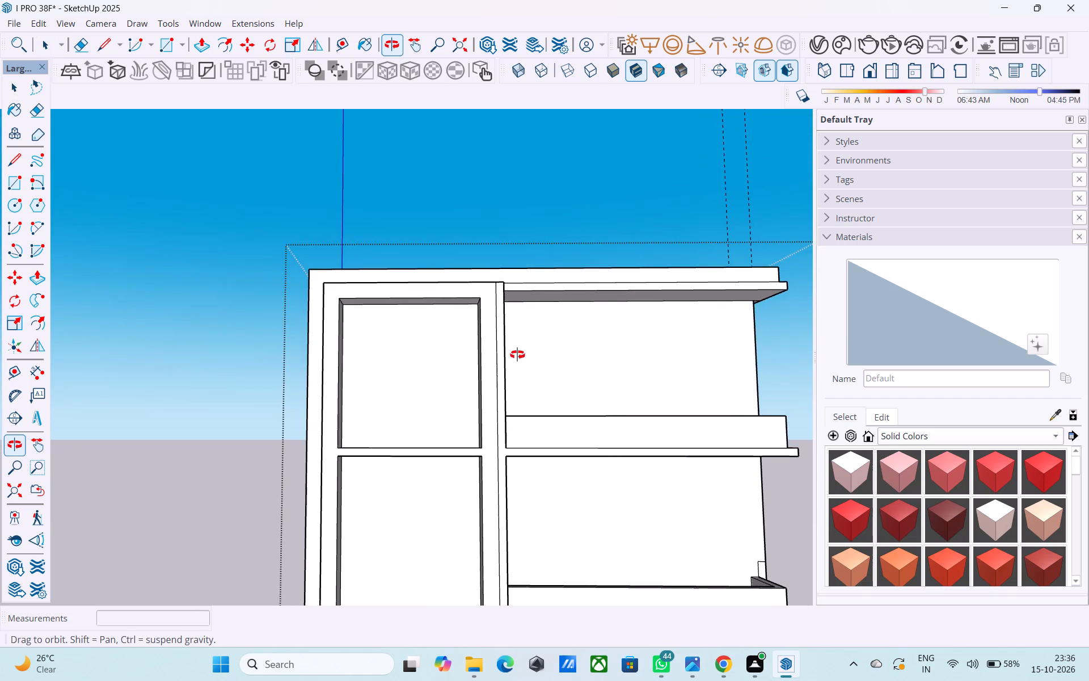
{"action": "middle_click_drag", "start_coordinate": [517, 355], "coordinate": [505, 357]}
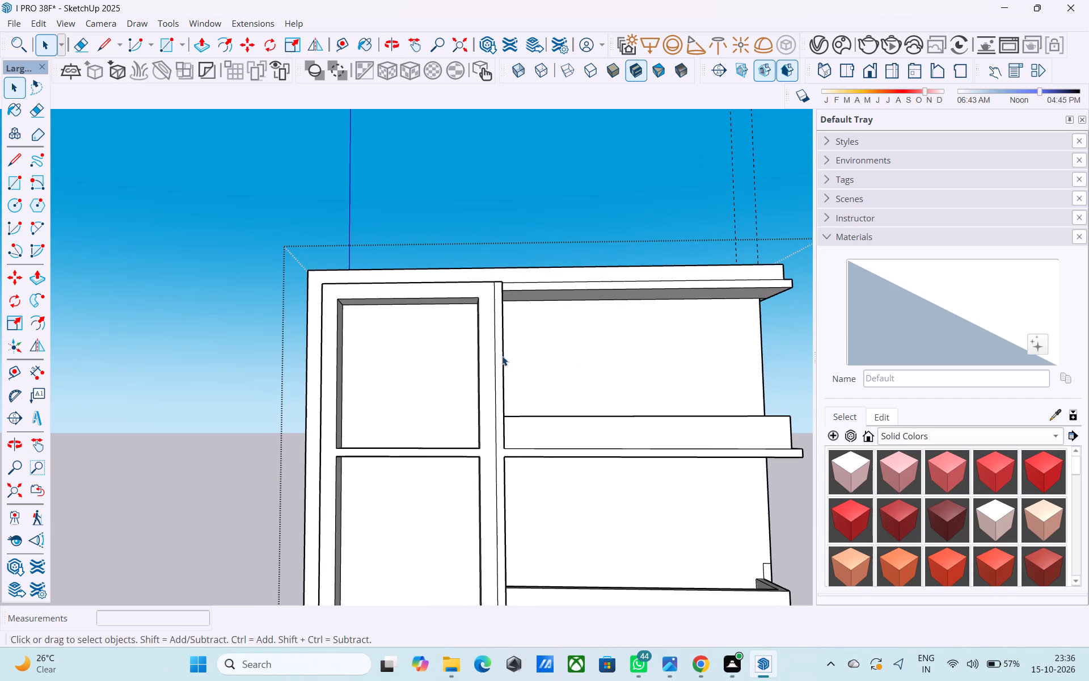
Draw a 4' by 4' square on the back face of the uppermost recessed panel, near its upper-left corner.
{"action": "middle_click_drag", "start_coordinate": [489, 356], "coordinate": [514, 377]}
{"action": "scroll", "coordinate": [514, 376], "scroll_direction": "up", "scroll_amount": 1}
{"action": "key", "text": "r"}
{"action": "middle_click_drag", "start_coordinate": [421, 358], "coordinate": [414, 375], "text": "shift"}
{"action": "left_click", "coordinate": [348, 342]}
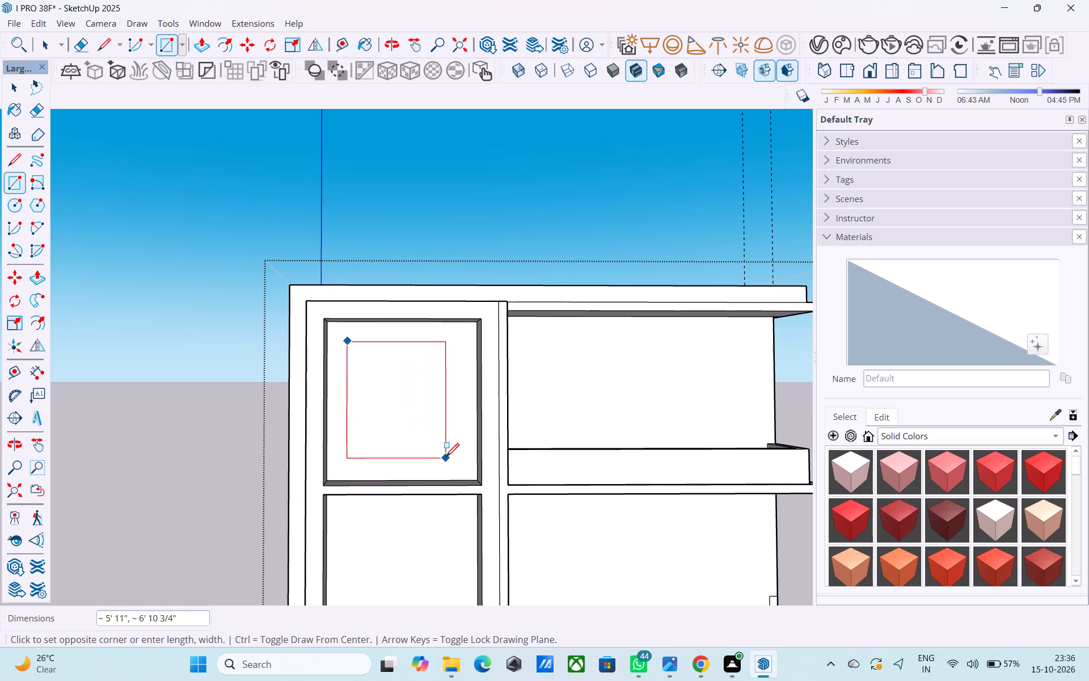
{"action": "type", "text": "4',4'"}
{"action": "key", "text": "Return"}
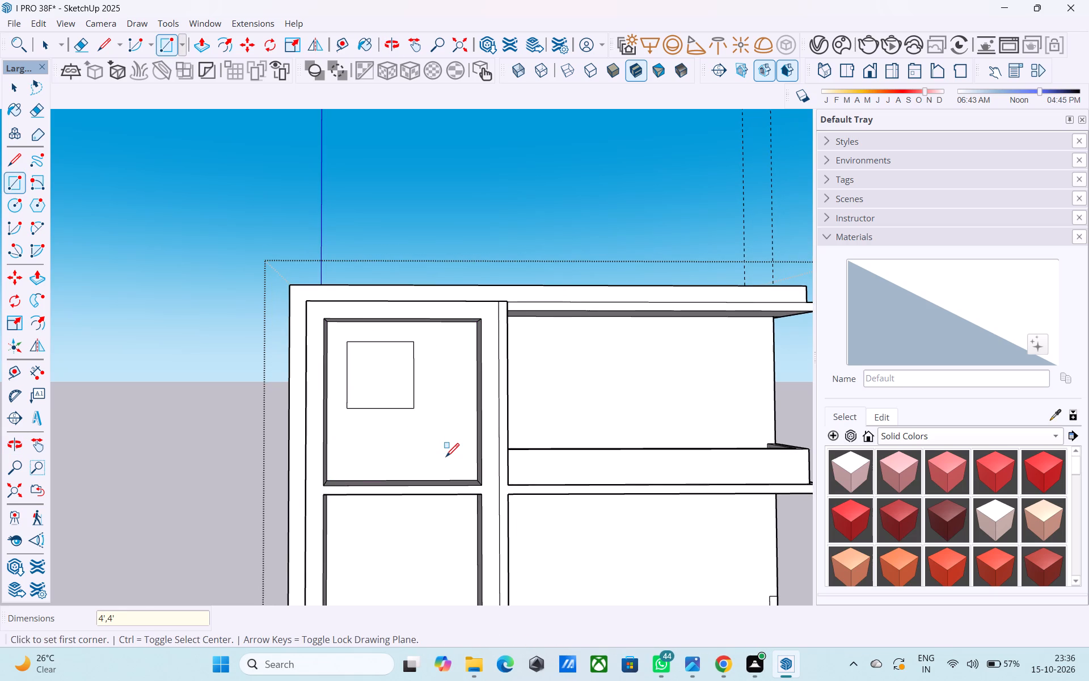
Set the new square's size to 6' by 6'.
{"action": "key", "text": "6"}
{"action": "type", "text": "',6'"}
{"action": "key", "text": "Return"}
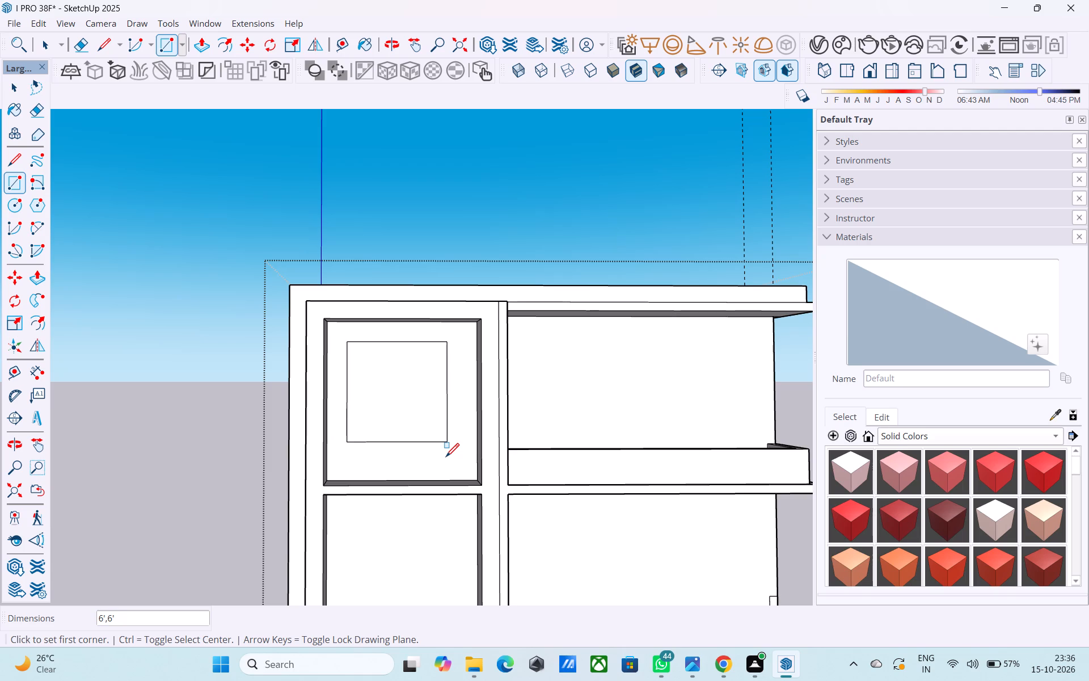
Move the 6' square 6" horizontally toward the middle of the uppermost recessed panel.
{"action": "middle_click", "coordinate": [408, 428], "text": "shift"}
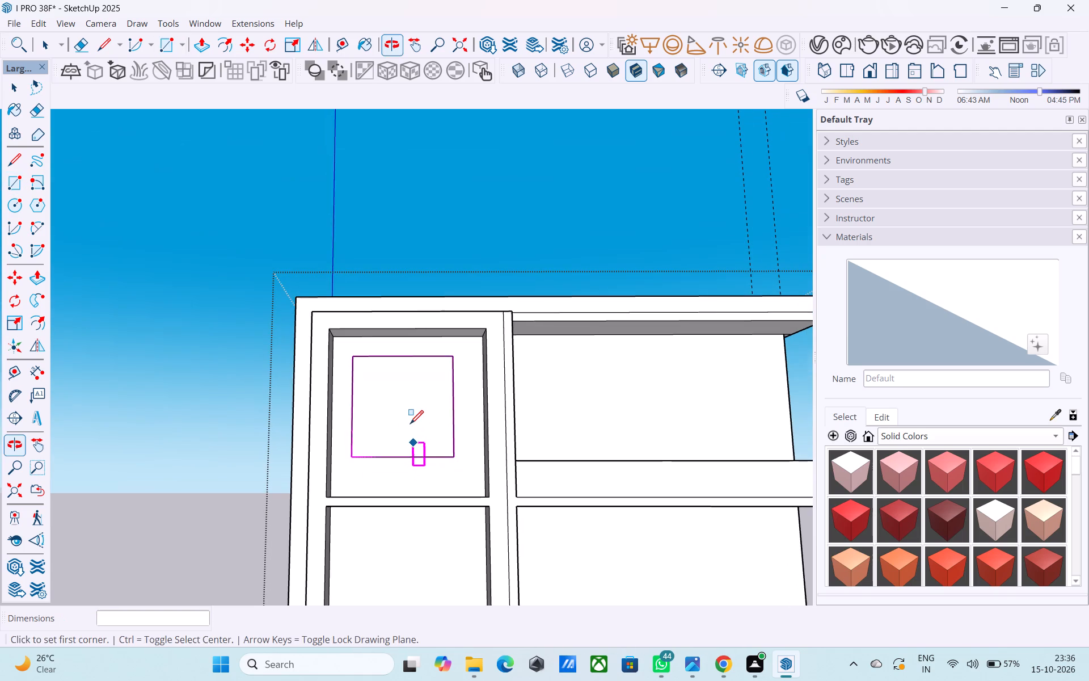
{"action": "key", "text": "space"}
{"action": "left_click", "coordinate": [408, 418]}
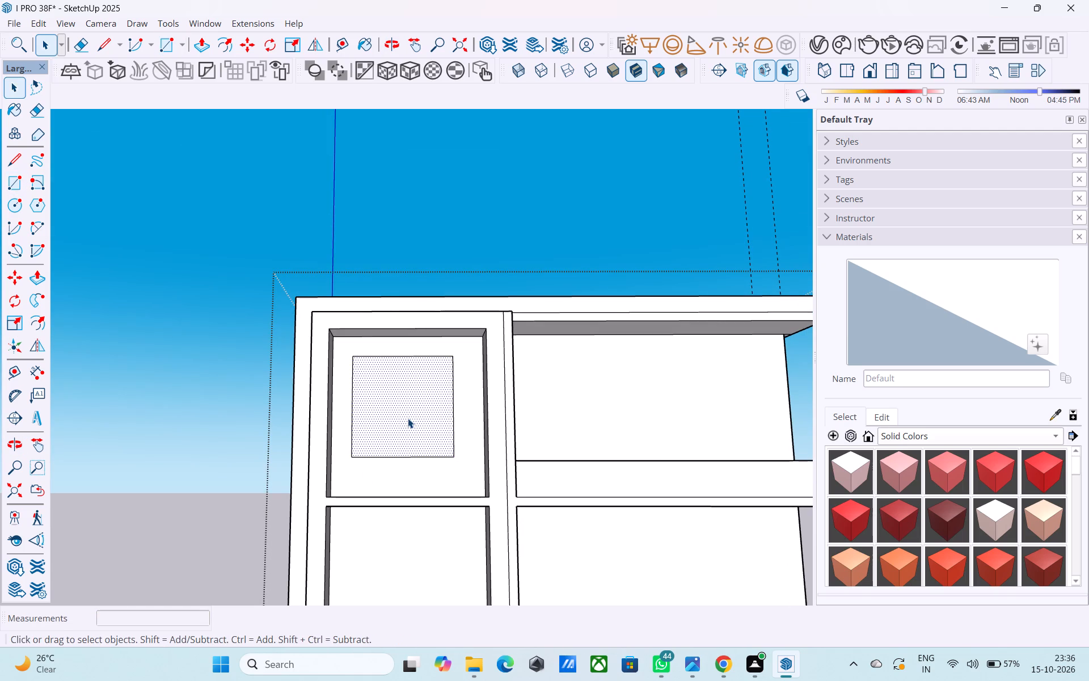
{"action": "key", "text": "m"}
{"action": "left_click", "coordinate": [400, 410]}
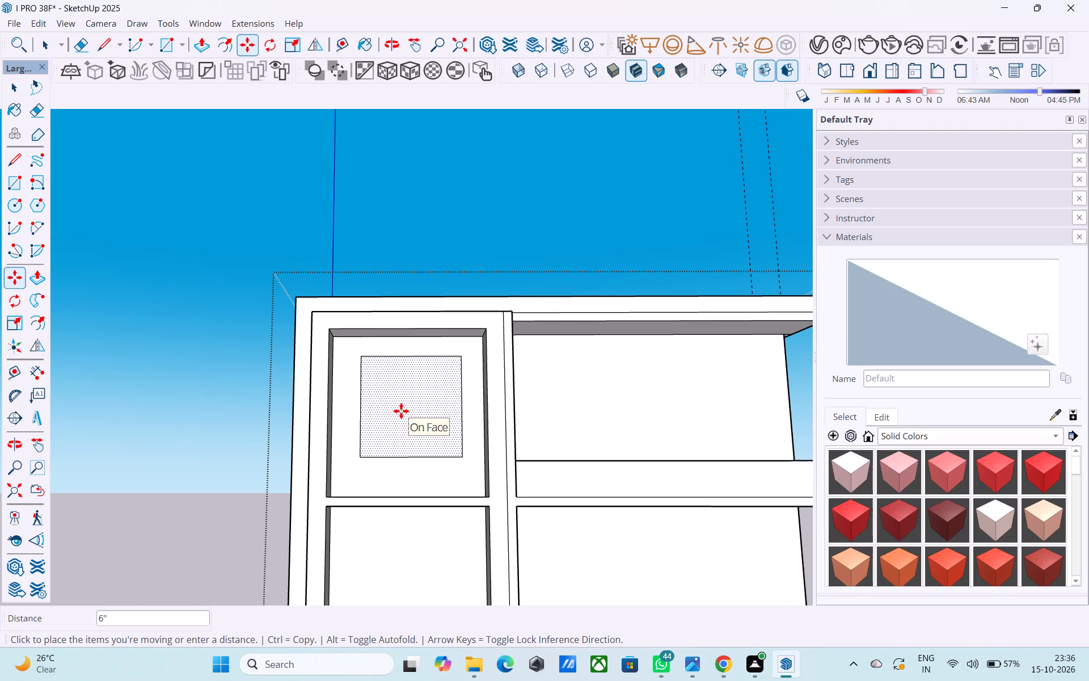
{"action": "scroll", "coordinate": [399, 422], "scroll_direction": "up", "scroll_amount": 6}
{"action": "middle_click_drag", "start_coordinate": [398, 423], "coordinate": [395, 437]}
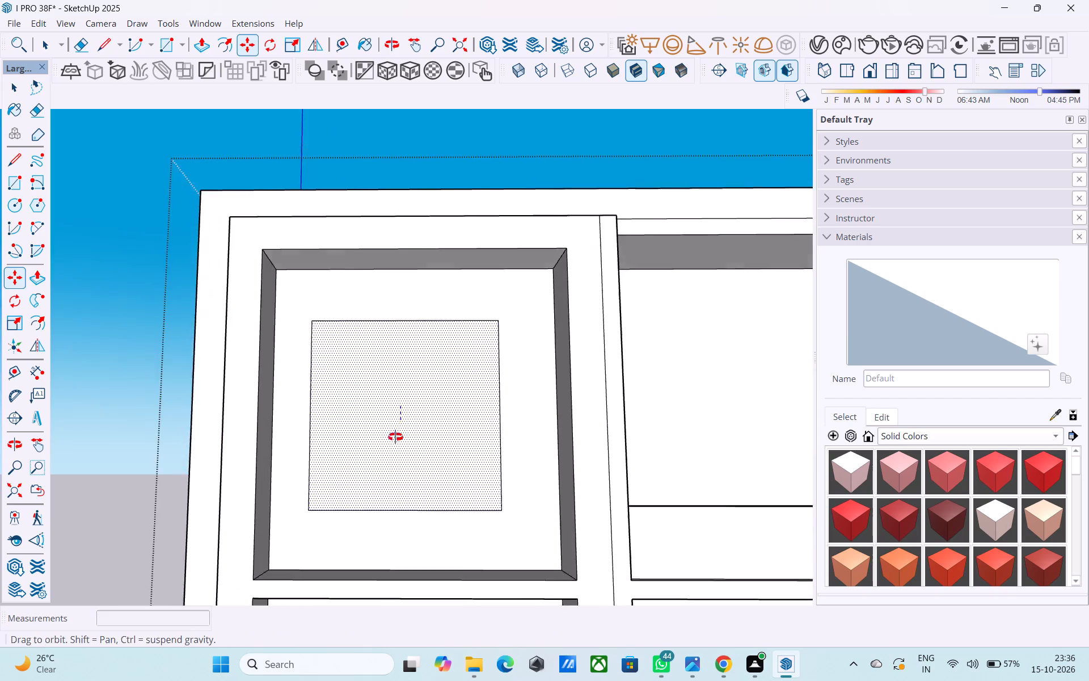
{"action": "middle_click_drag", "start_coordinate": [395, 437], "coordinate": [392, 461]}
{"action": "left_click", "coordinate": [393, 449]}
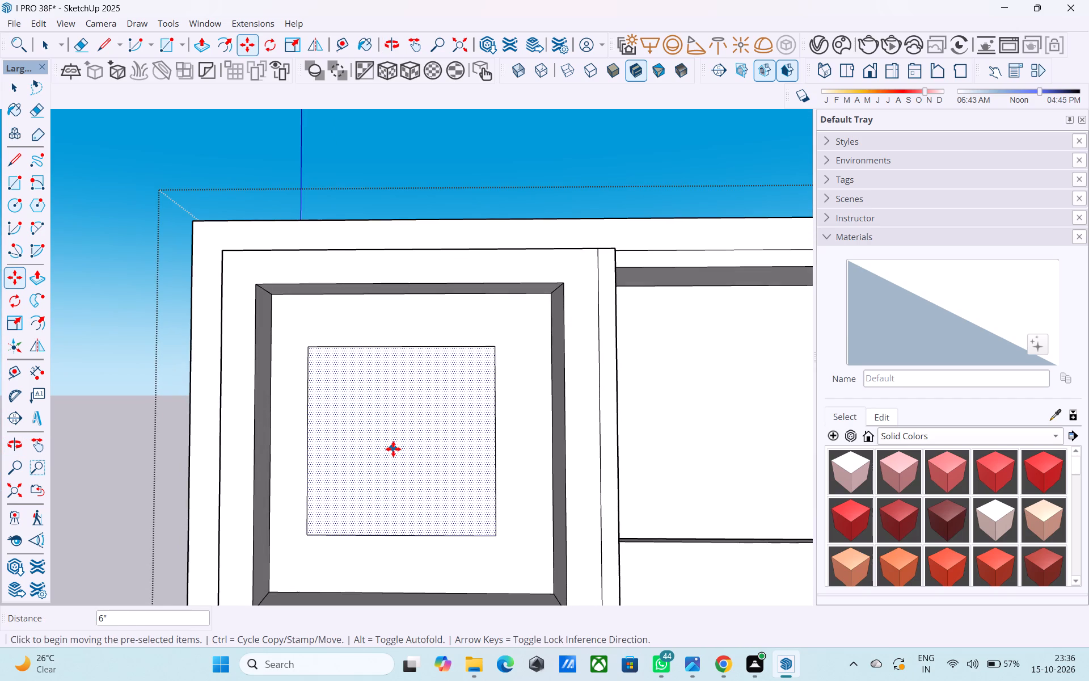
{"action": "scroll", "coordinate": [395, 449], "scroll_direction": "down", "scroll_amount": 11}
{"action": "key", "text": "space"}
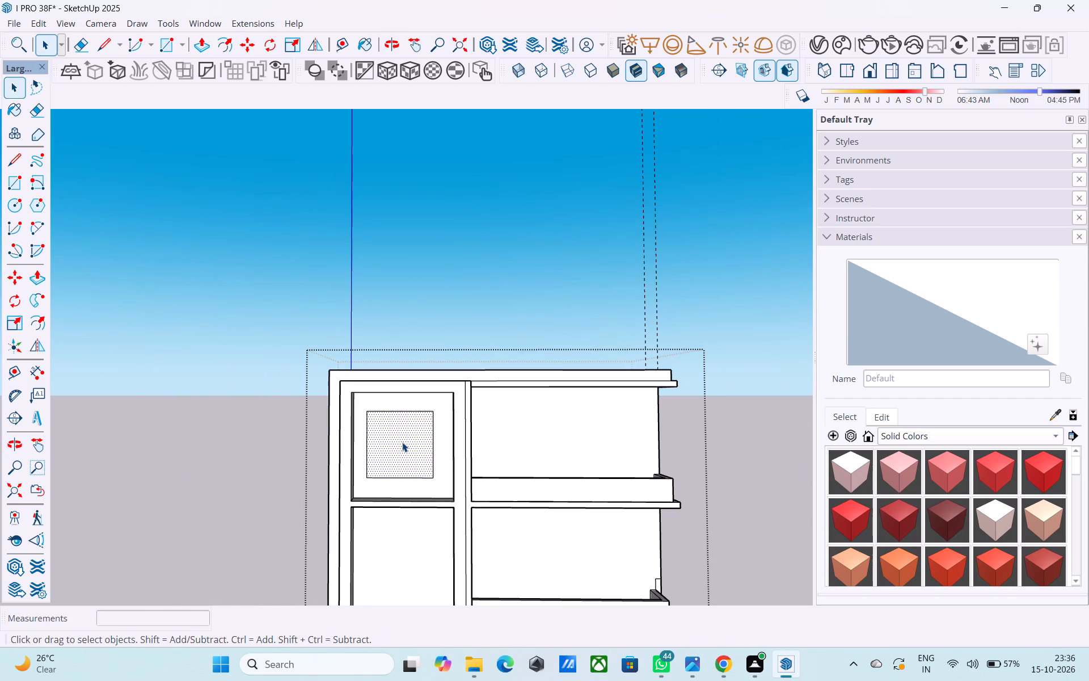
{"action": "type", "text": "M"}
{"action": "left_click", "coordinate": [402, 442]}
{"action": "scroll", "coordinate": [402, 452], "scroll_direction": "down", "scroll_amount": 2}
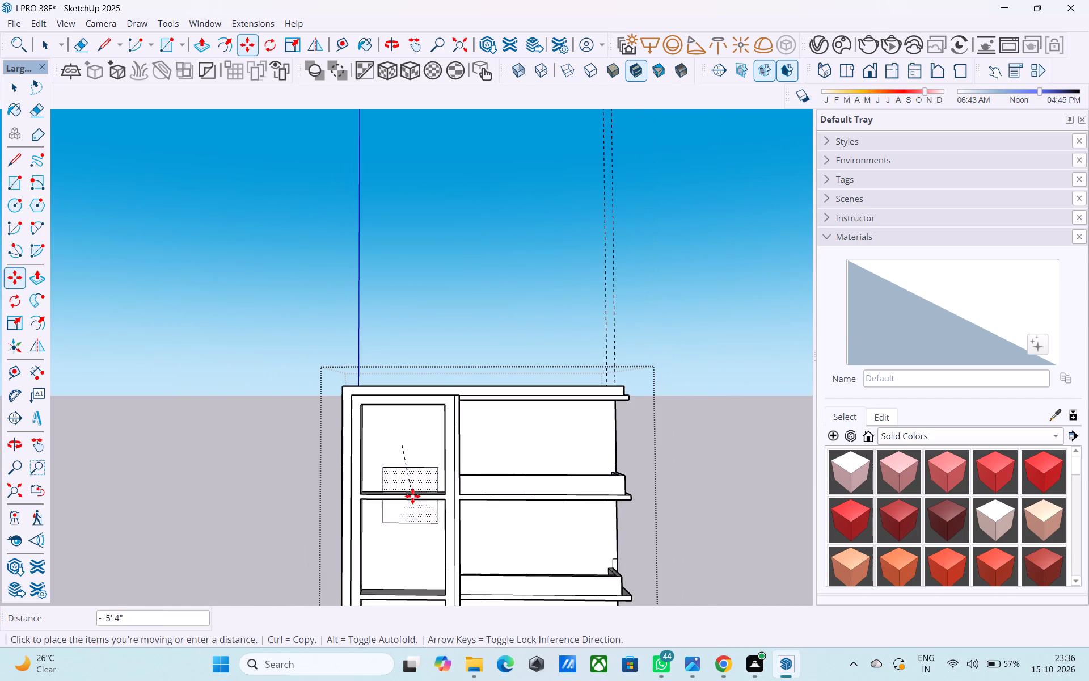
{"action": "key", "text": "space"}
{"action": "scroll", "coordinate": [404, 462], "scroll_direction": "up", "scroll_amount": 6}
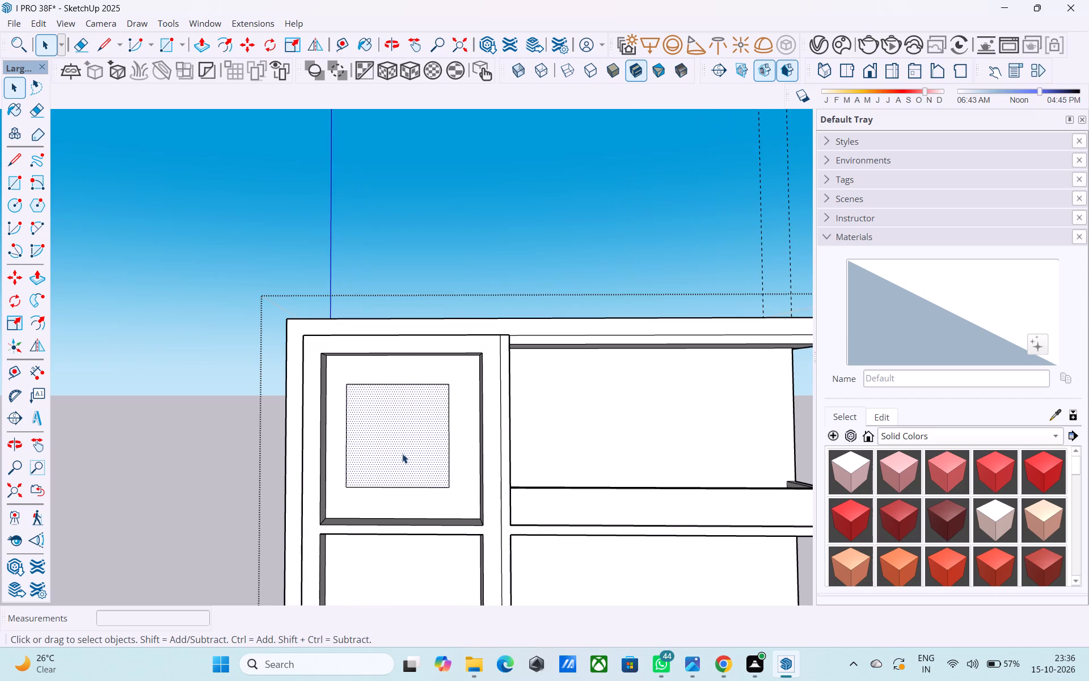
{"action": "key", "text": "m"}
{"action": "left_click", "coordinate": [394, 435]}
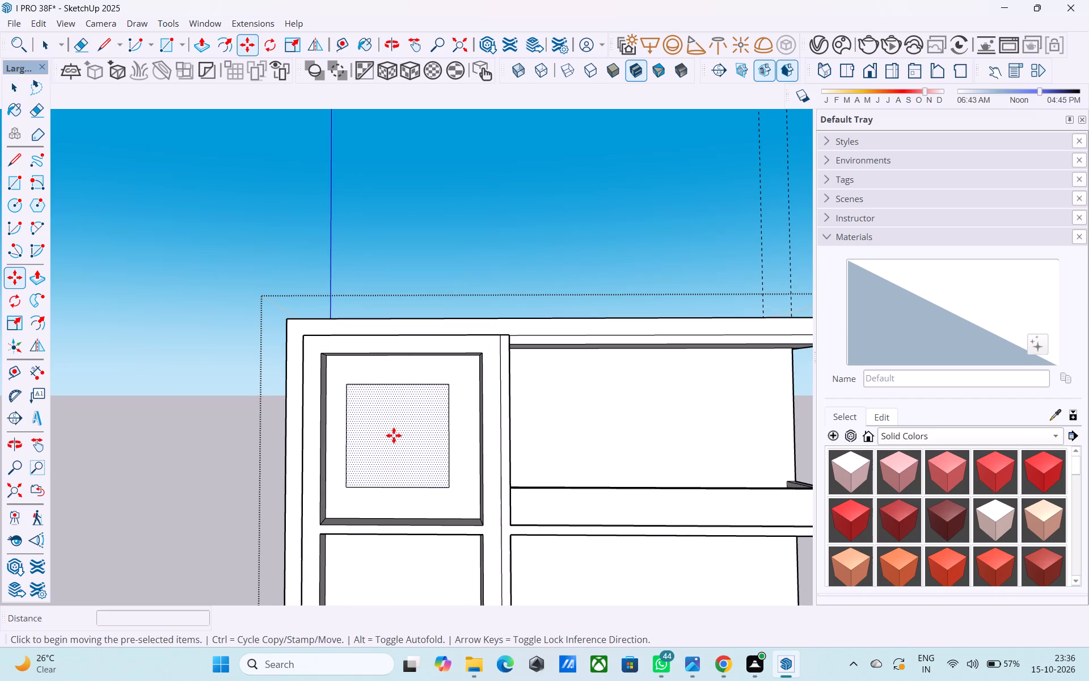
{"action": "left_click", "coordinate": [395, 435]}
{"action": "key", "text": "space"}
Stamp copies of the 6' square straight down into the next three recessed panels, the first two about 11' 2" and 21' below the original.
{"action": "scroll", "coordinate": [395, 435], "scroll_direction": "down", "scroll_amount": 5}
{"action": "middle_click_drag", "start_coordinate": [396, 434], "coordinate": [425, 420]}
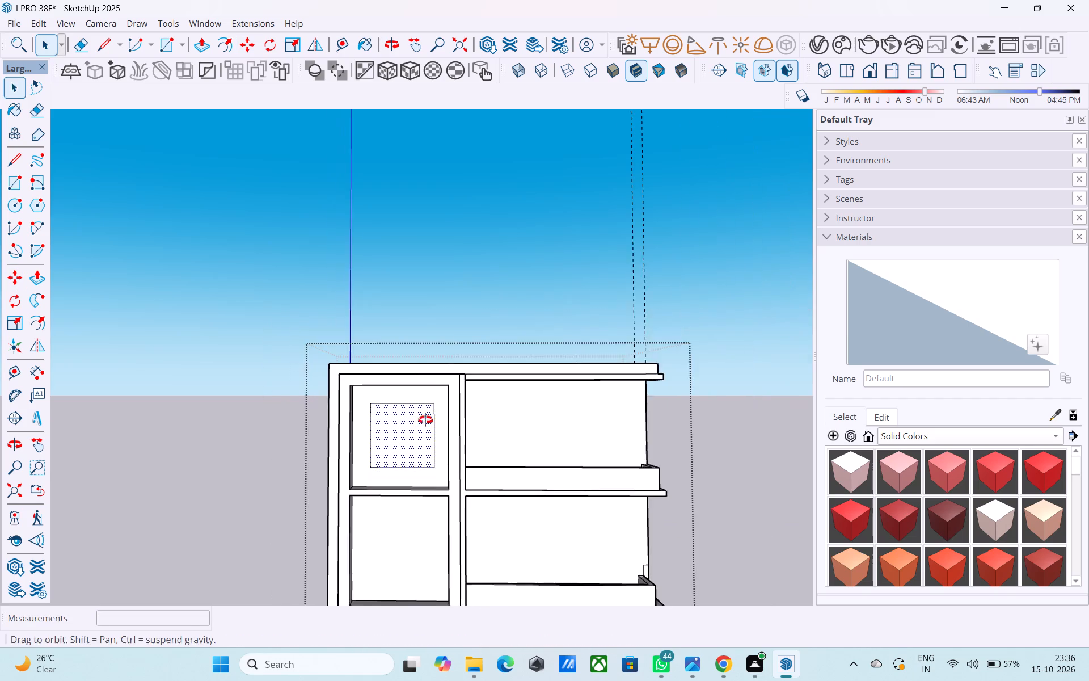
{"action": "middle_click_drag", "start_coordinate": [425, 420], "coordinate": [453, 403]}
{"action": "middle_click_drag", "start_coordinate": [418, 420], "coordinate": [385, 421]}
{"action": "scroll", "coordinate": [391, 440], "scroll_direction": "down", "scroll_amount": 2}
{"action": "middle_click_drag", "start_coordinate": [391, 450], "coordinate": [408, 260]}
{"action": "scroll", "coordinate": [403, 264], "scroll_direction": "down", "scroll_amount": 3}
{"action": "middle_click_drag", "start_coordinate": [401, 284], "coordinate": [382, 342]}
{"action": "left_click", "coordinate": [391, 284]}
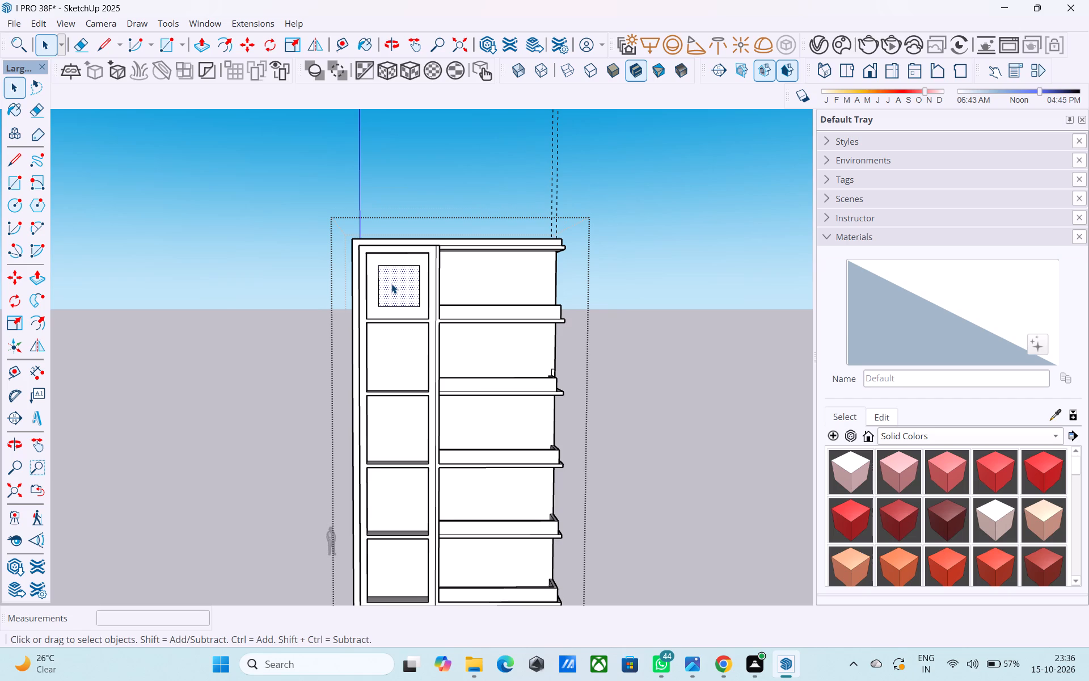
{"action": "key", "text": "m"}
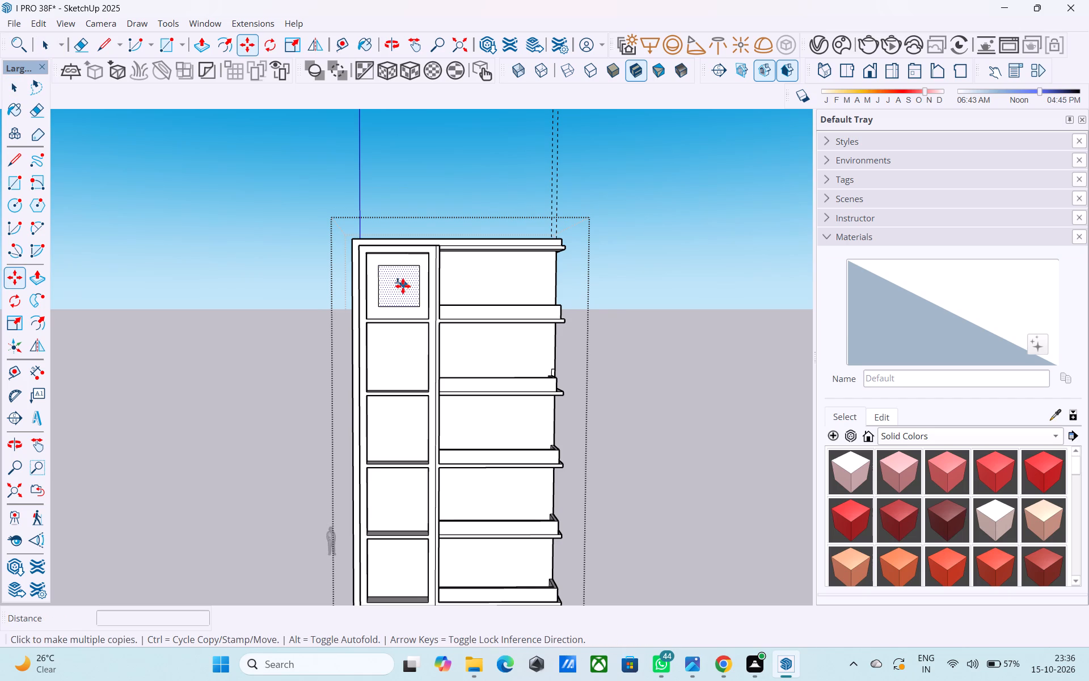
{"action": "left_click", "coordinate": [398, 287]}
{"action": "left_click", "coordinate": [401, 364]}
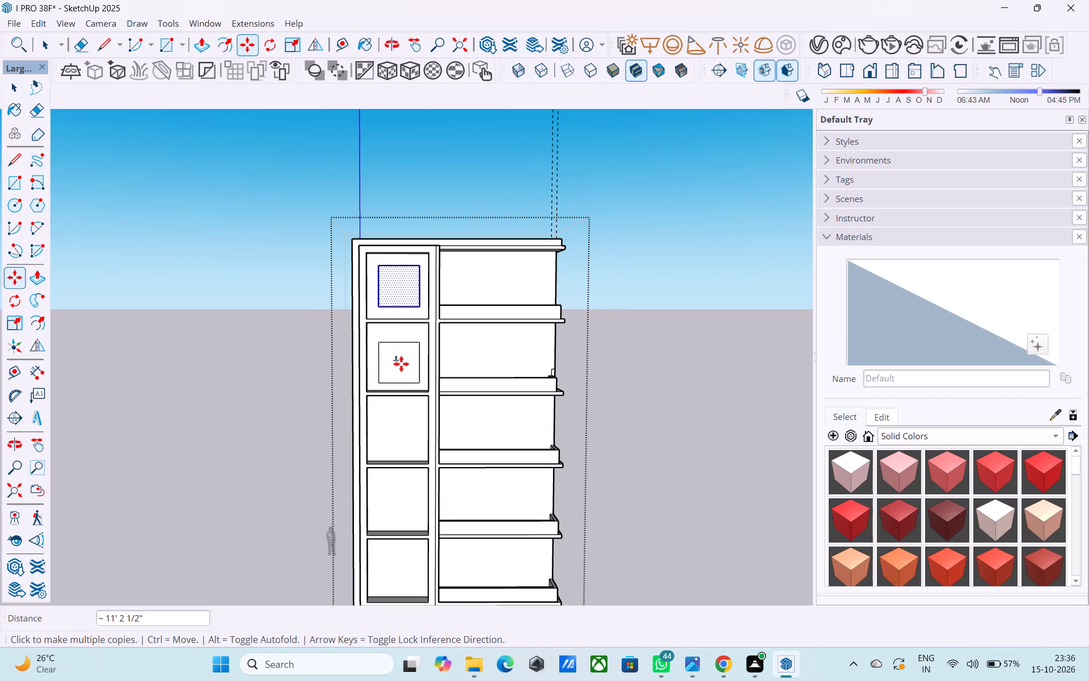
{"action": "left_click", "coordinate": [400, 430]}
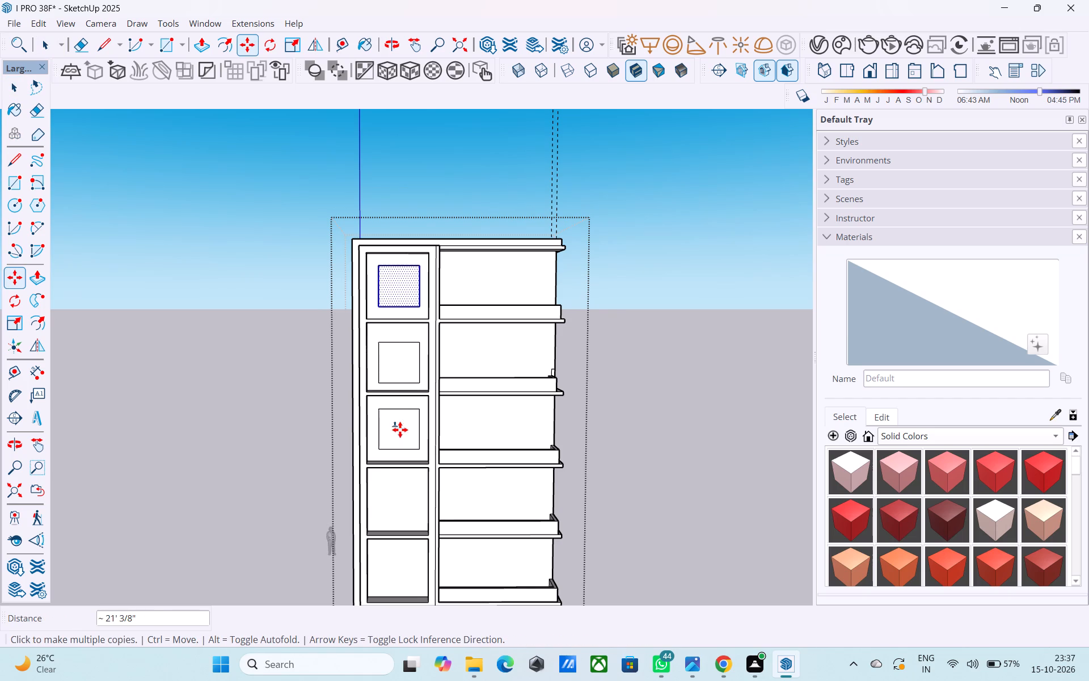
{"action": "left_click", "coordinate": [397, 501]}
Stamp another copy of the 6' square in the middle of the lowest recessed panel, about 41' 10" below the original.
{"action": "scroll", "coordinate": [410, 443], "scroll_direction": "down", "scroll_amount": 4}
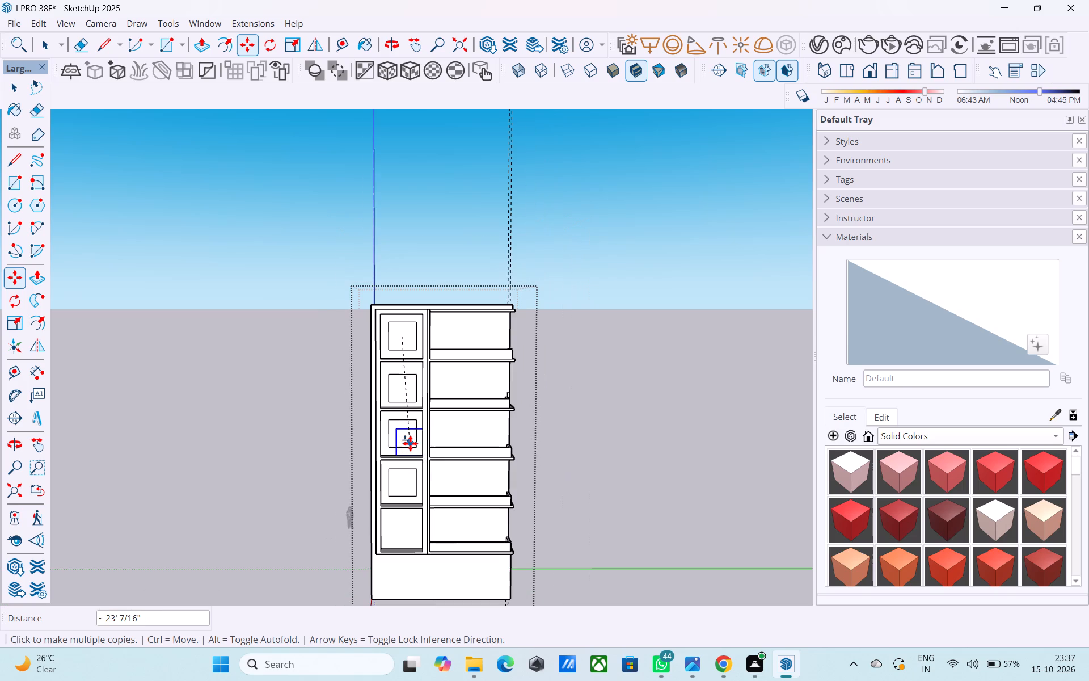
{"action": "scroll", "coordinate": [414, 511], "scroll_direction": "up", "scroll_amount": 4}
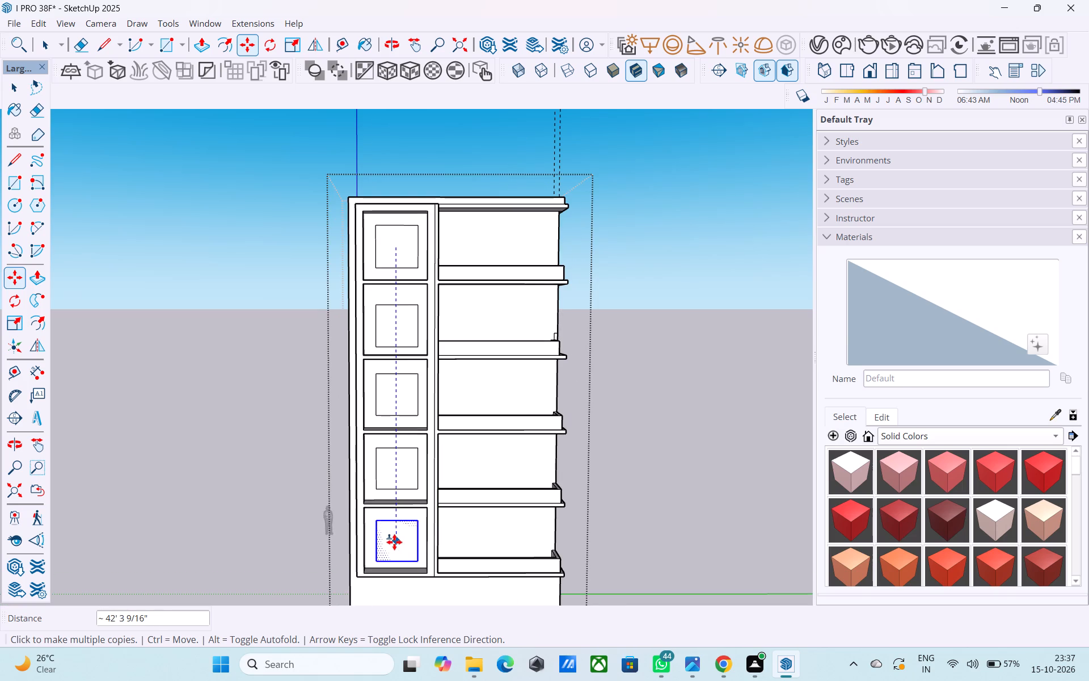
{"action": "scroll", "coordinate": [394, 539], "scroll_direction": "up", "scroll_amount": 3}
{"action": "middle_click_drag", "start_coordinate": [394, 539], "coordinate": [407, 482]}
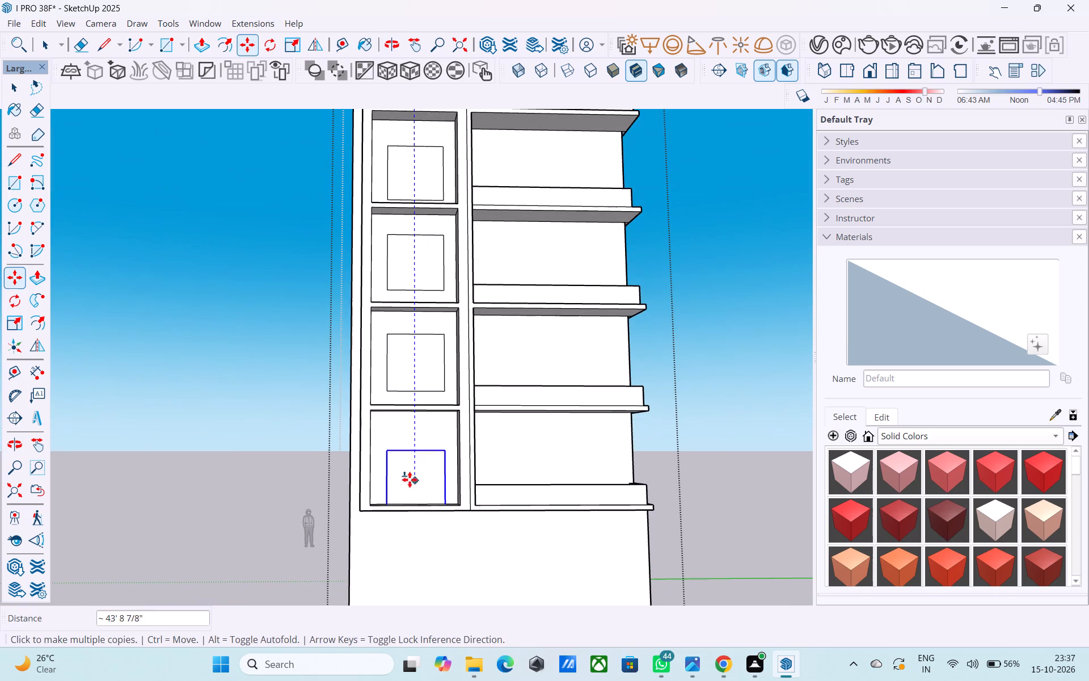
{"action": "left_click", "coordinate": [410, 461]}
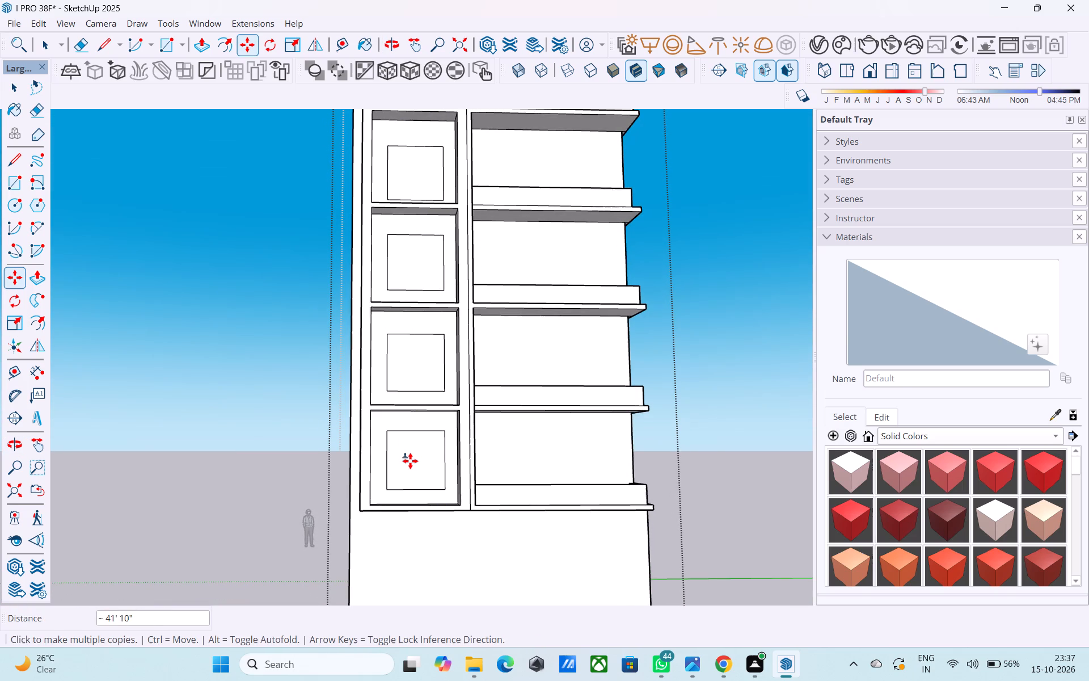
{"action": "key", "text": "space"}
Offset the 6' square in the uppermost recessed panel inward by 3".
{"action": "scroll", "coordinate": [410, 461], "scroll_direction": "down", "scroll_amount": 2}
{"action": "middle_click_drag", "start_coordinate": [410, 461], "coordinate": [416, 544]}
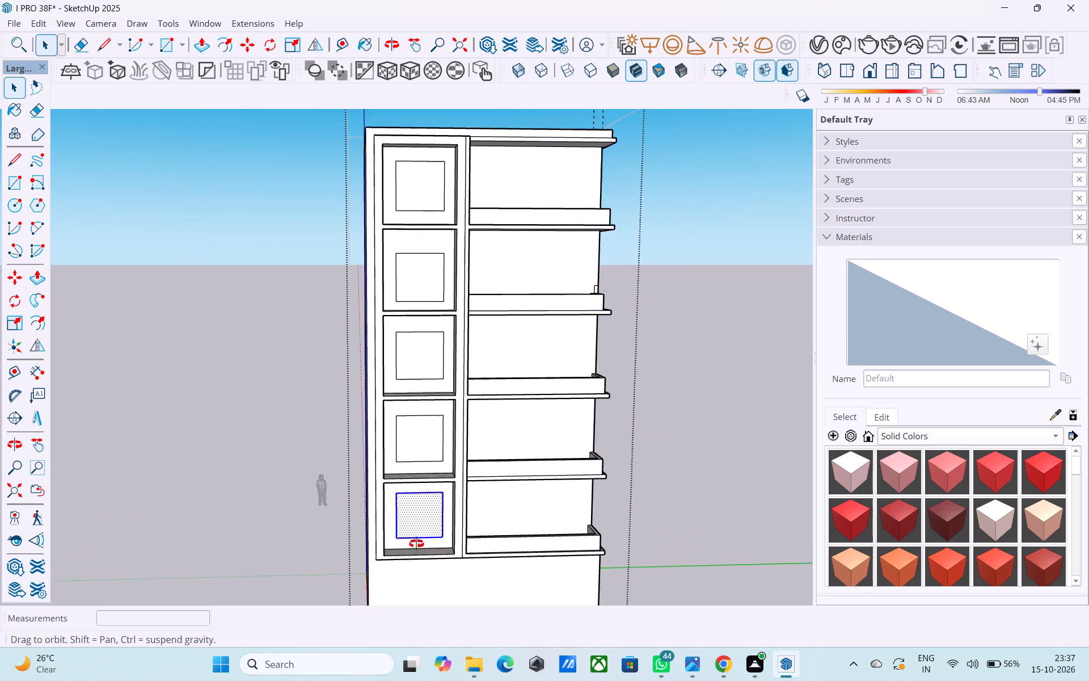
{"action": "middle_click_drag", "start_coordinate": [416, 544], "coordinate": [416, 545]}
{"action": "scroll", "coordinate": [438, 459], "scroll_direction": "down", "scroll_amount": 3}
{"action": "scroll", "coordinate": [418, 248], "scroll_direction": "up", "scroll_amount": 9}
{"action": "left_click", "coordinate": [420, 260]}
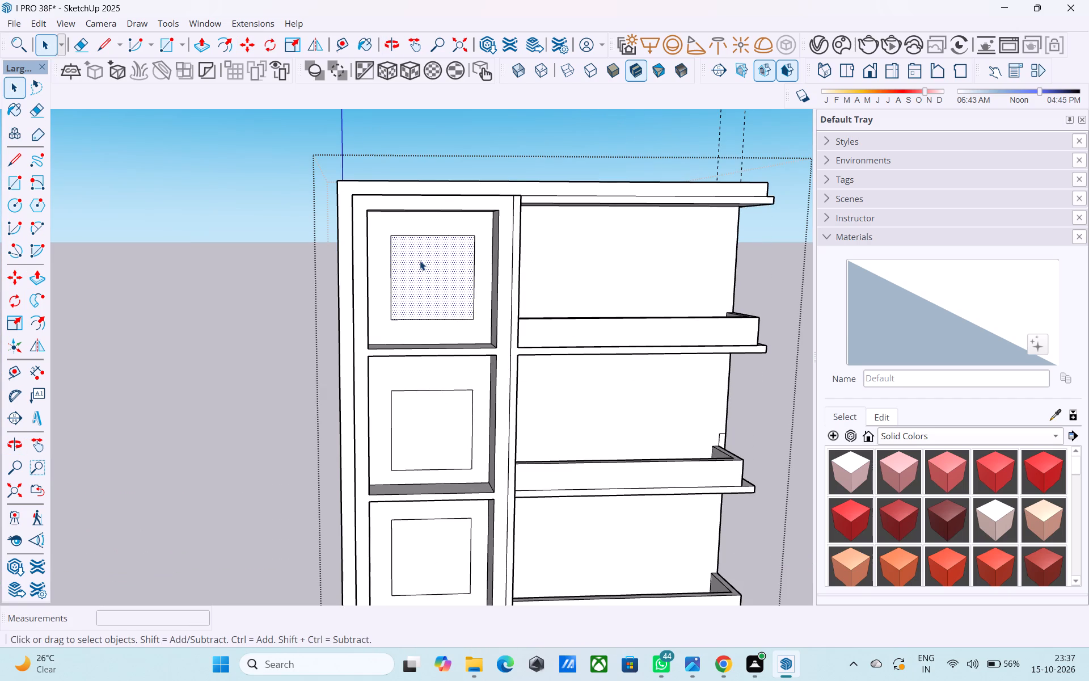
{"action": "key", "text": "f"}
{"action": "left_click", "coordinate": [420, 260]}
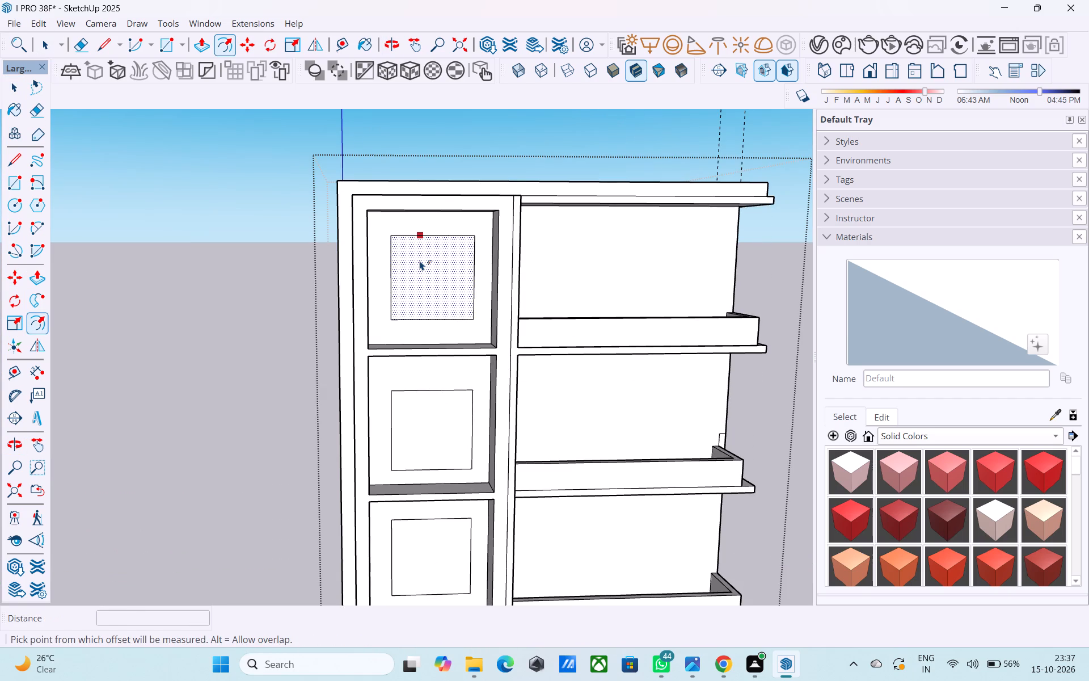
{"action": "type", "text": "3\""}
{"action": "key", "text": "Return"}
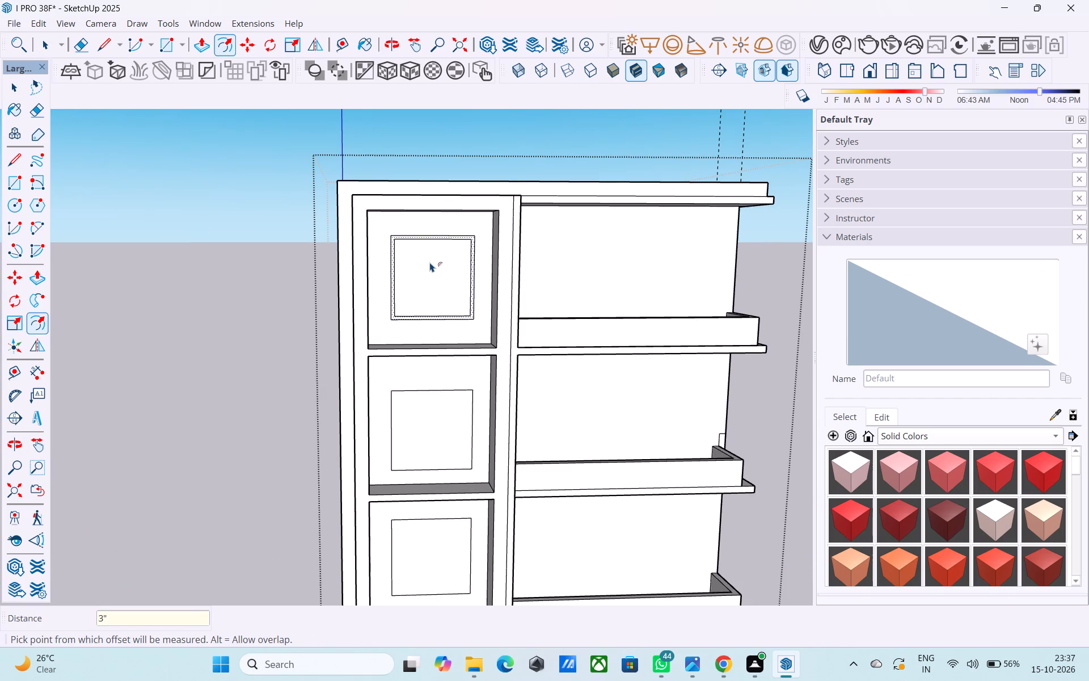
{"action": "key", "text": "space"}
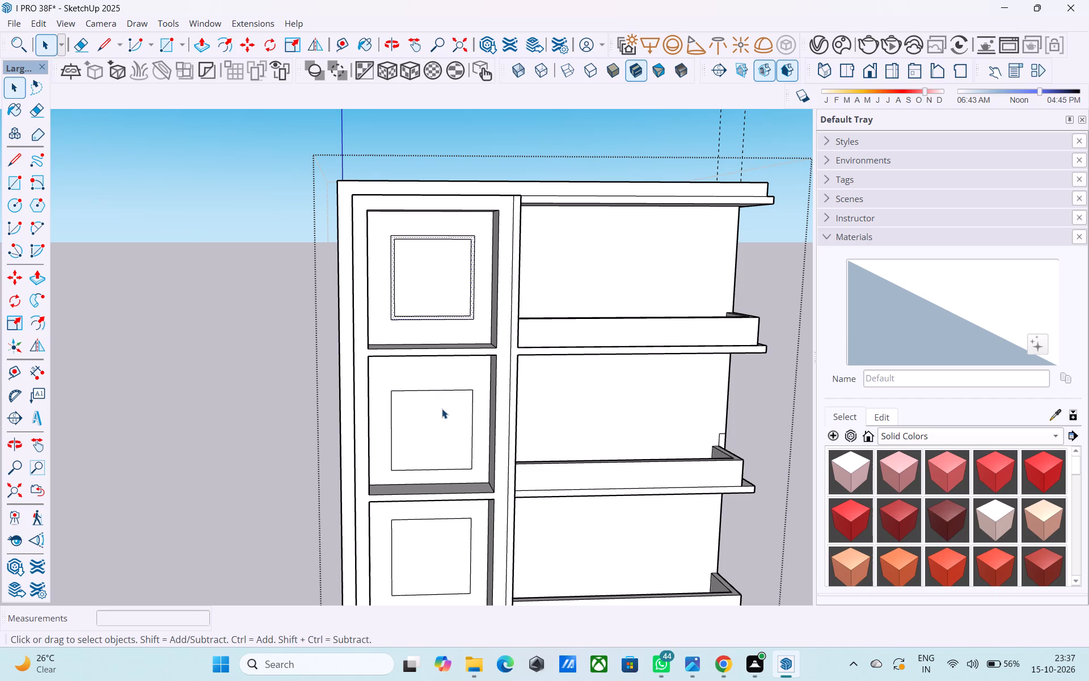
Offset the square in the second recessed panel from the top inward by 3".
{"action": "left_click", "coordinate": [442, 412]}
{"action": "key", "text": "f"}
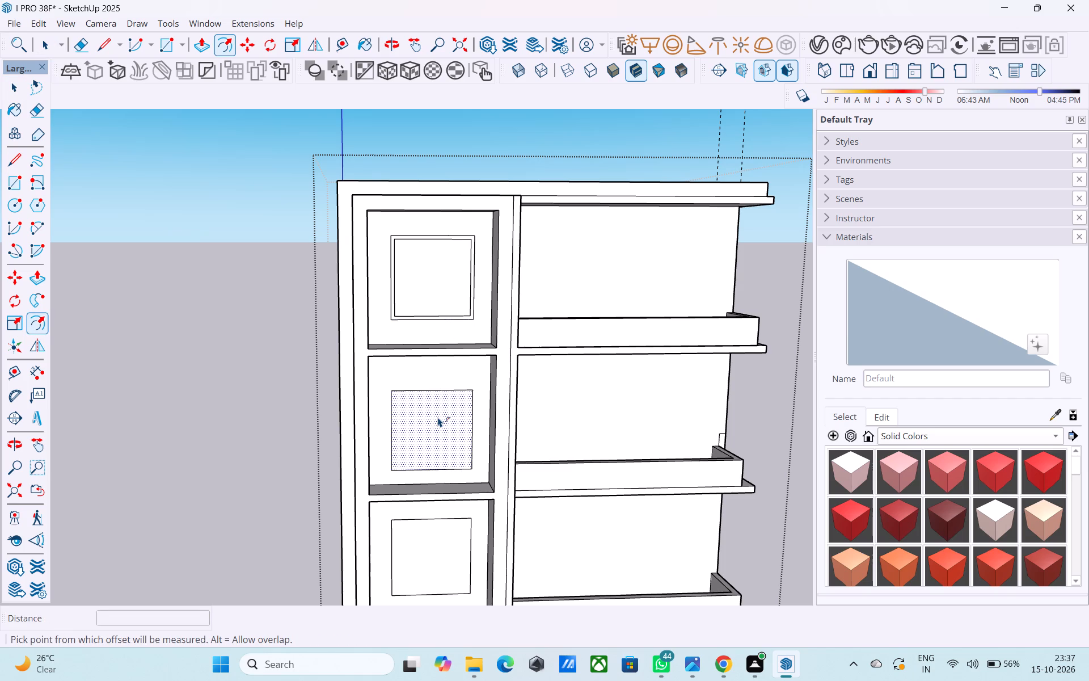
{"action": "left_click", "coordinate": [438, 417]}
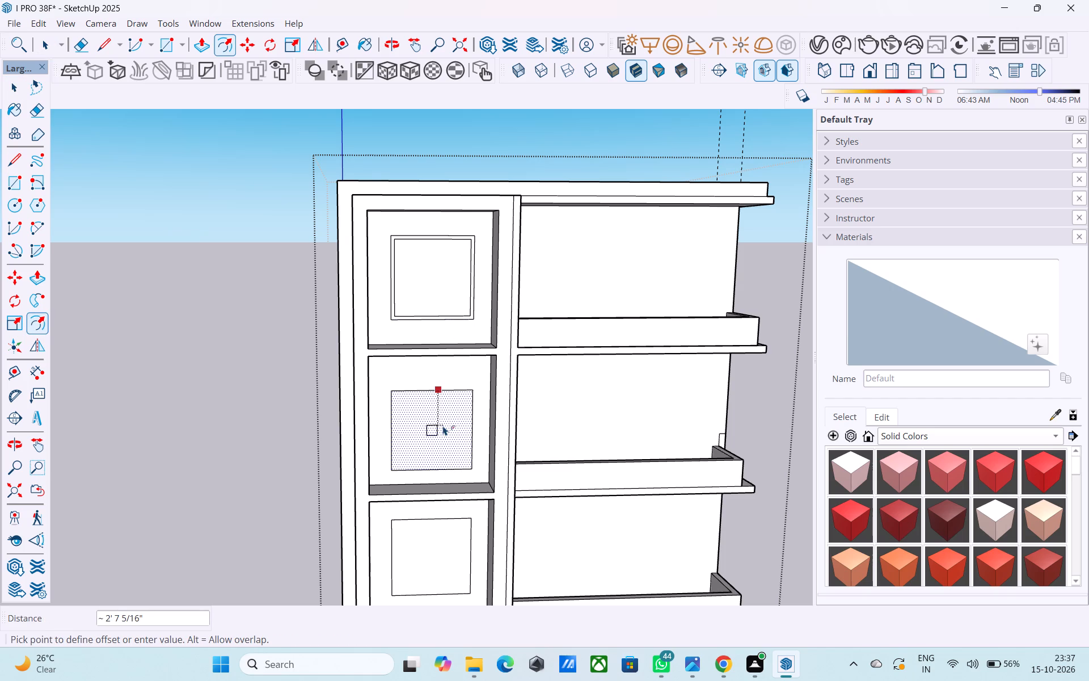
{"action": "type", "text": "3\""}
{"action": "key", "text": "Return"}
{"action": "key", "text": "space"}
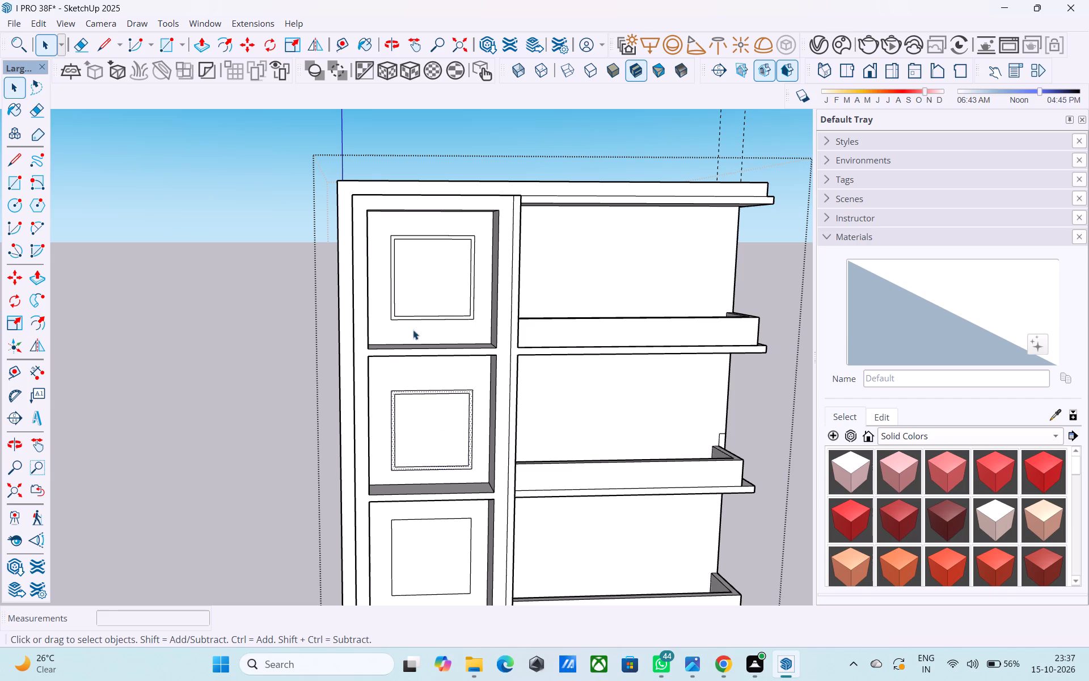
Offset the square in the middle recessed panel of the column inward by 3".
{"action": "scroll", "coordinate": [427, 243], "scroll_direction": "down", "scroll_amount": 5}
{"action": "scroll", "coordinate": [399, 470], "scroll_direction": "up", "scroll_amount": 3}
{"action": "left_click", "coordinate": [441, 441]}
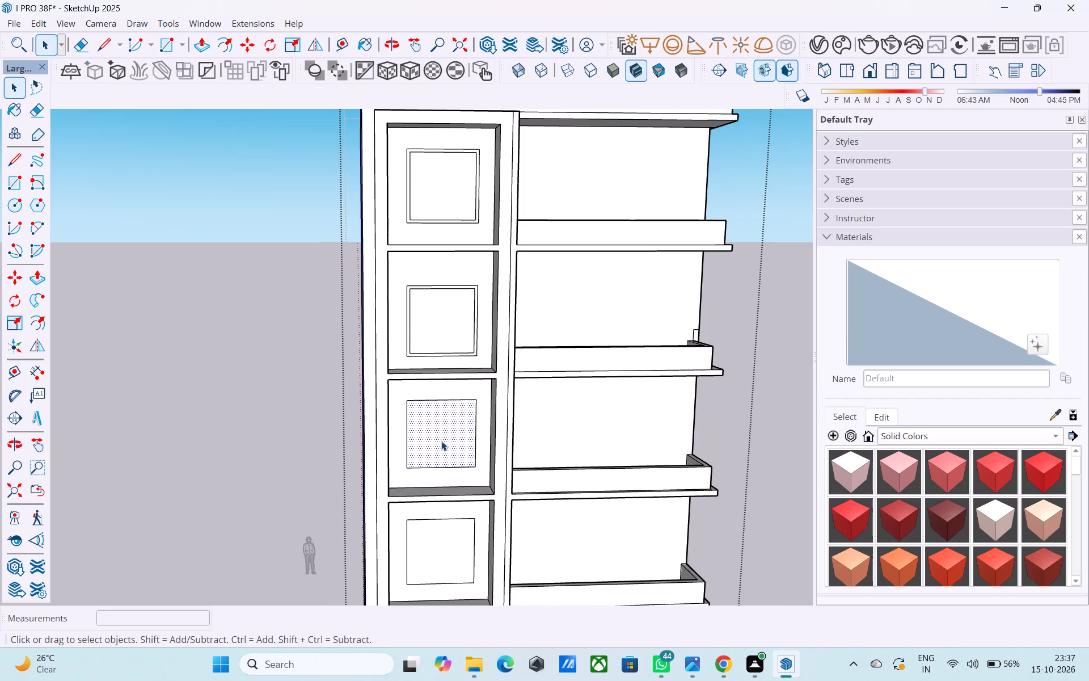
{"action": "key", "text": "f"}
{"action": "left_click", "coordinate": [441, 441]}
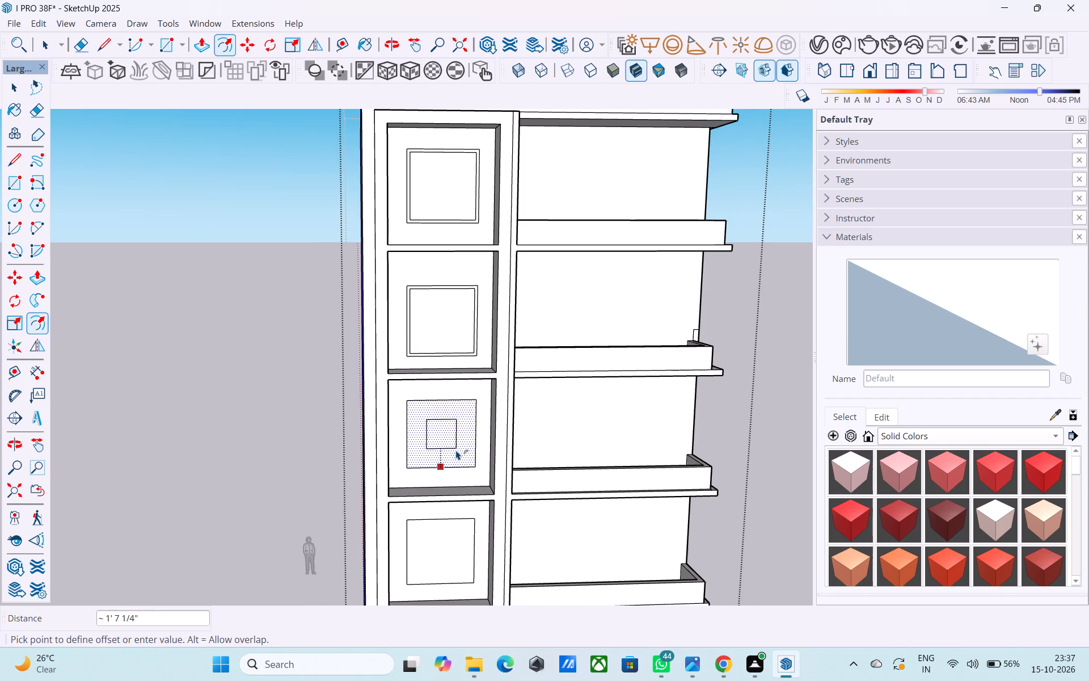
{"action": "type", "text": "3\""}
{"action": "key", "text": "Return"}
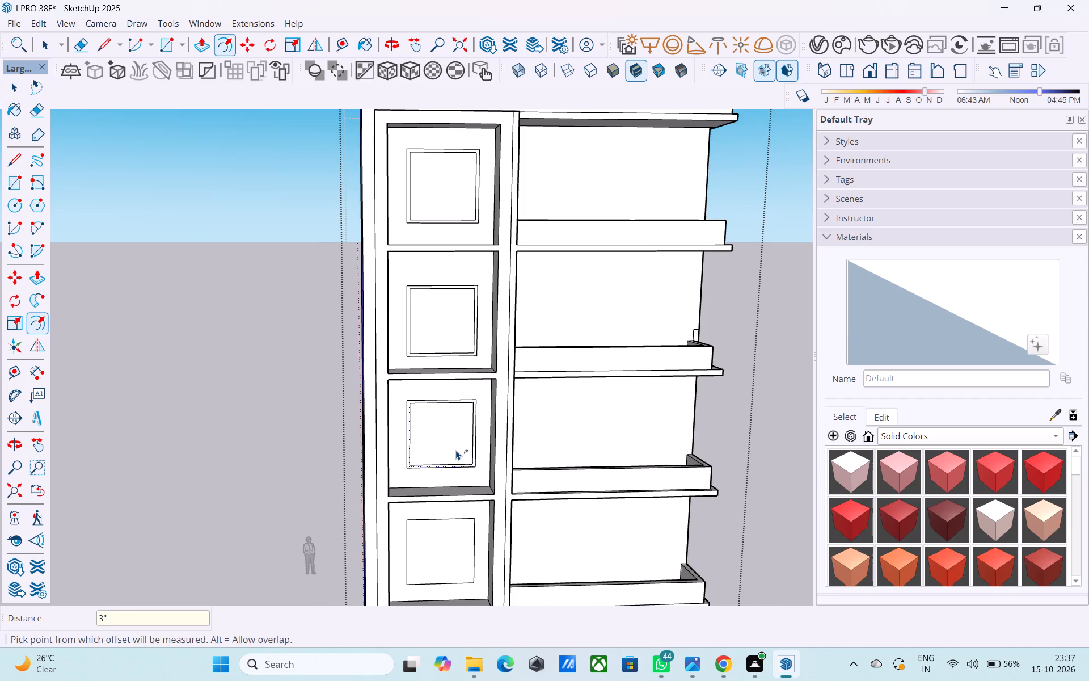
{"action": "key", "text": "space"}
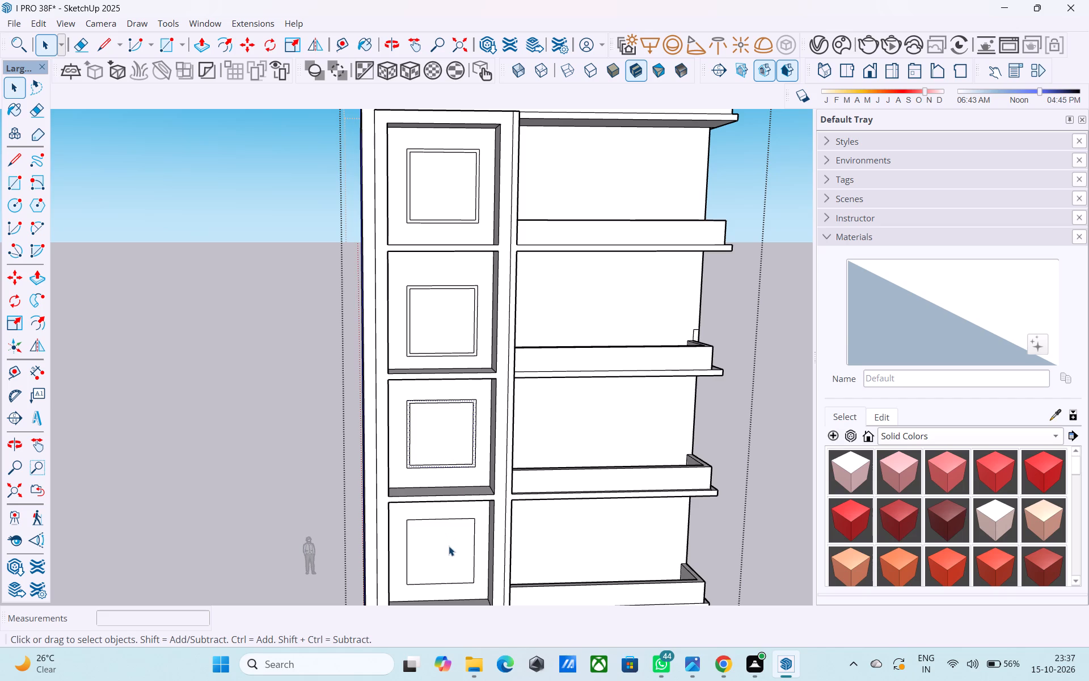
Offset the square in the fourth recessed panel from the top inward by 3".
{"action": "left_click", "coordinate": [449, 546]}
{"action": "key", "text": "f"}
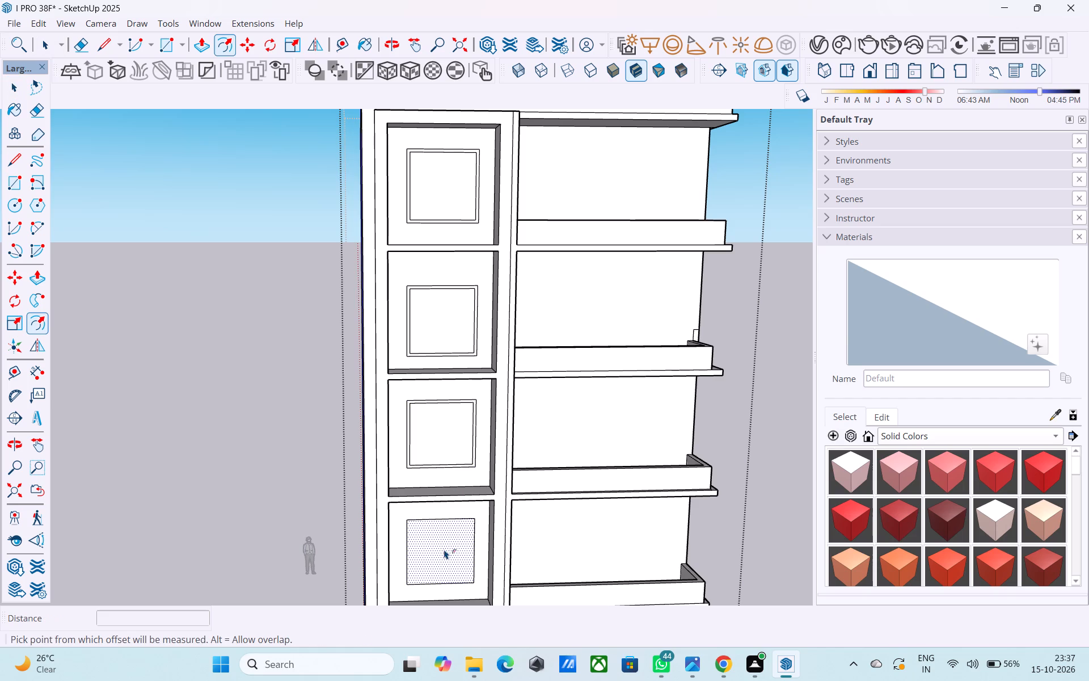
{"action": "left_click", "coordinate": [444, 549]}
{"action": "type", "text": "3\""}
{"action": "key", "text": "Return"}
{"action": "key", "text": "space"}
Offset the square in the lowest recessed panel inward by 3".
{"action": "scroll", "coordinate": [444, 543], "scroll_direction": "up", "scroll_amount": 1}
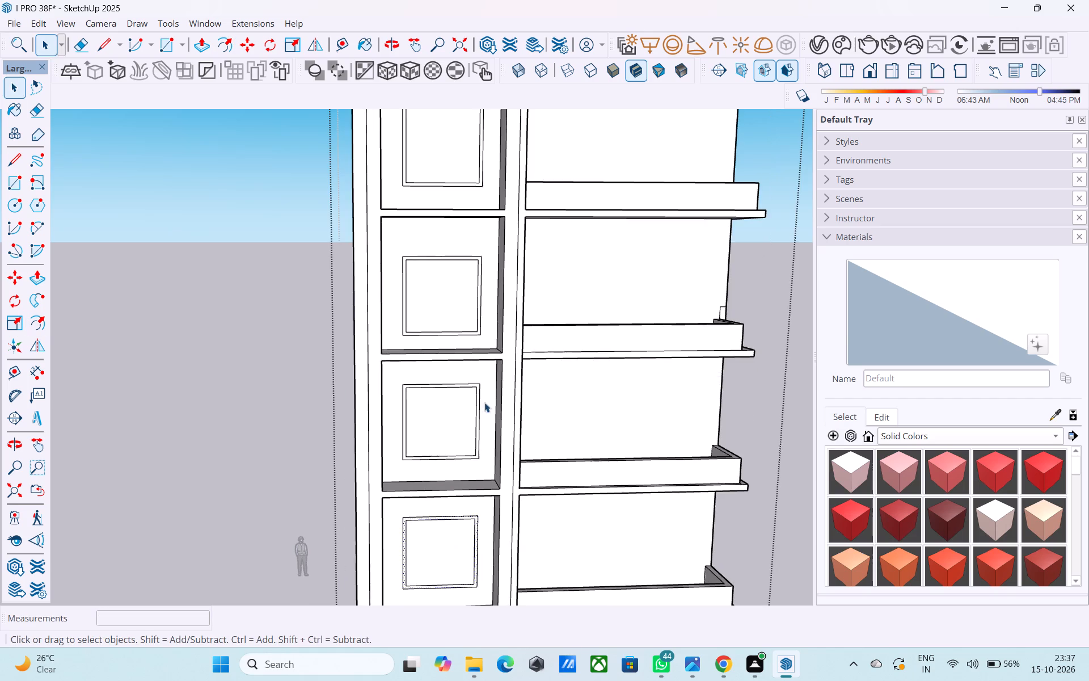
{"action": "scroll", "coordinate": [529, 230], "scroll_direction": "down", "scroll_amount": 8}
{"action": "scroll", "coordinate": [451, 436], "scroll_direction": "up", "scroll_amount": 7}
{"action": "left_click", "coordinate": [464, 452]}
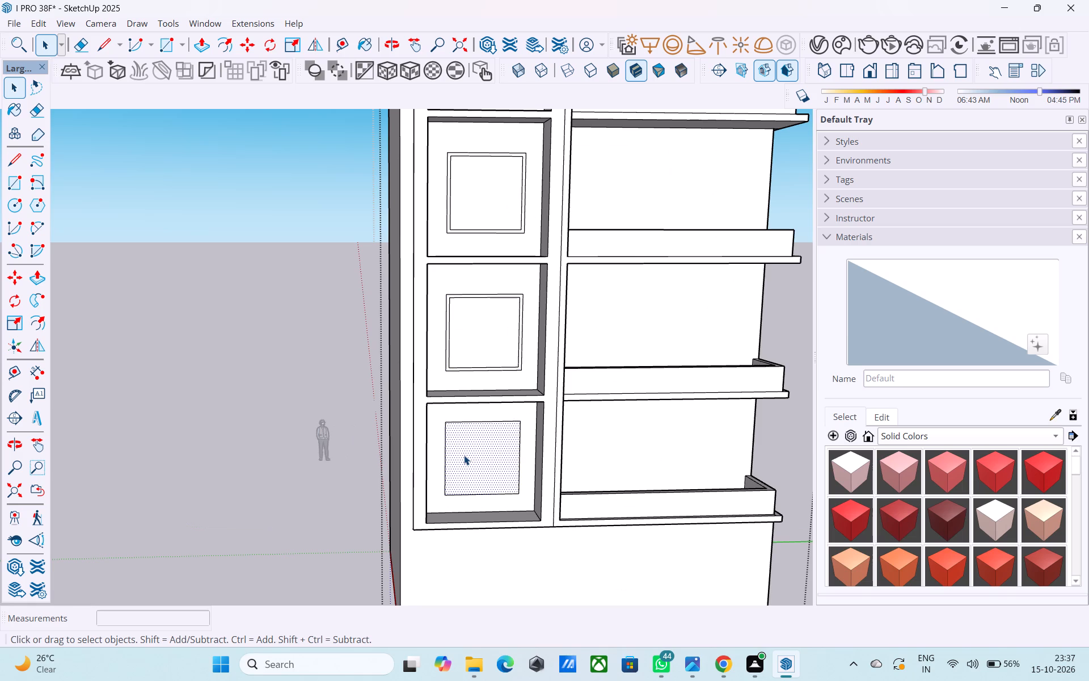
{"action": "key", "text": "f"}
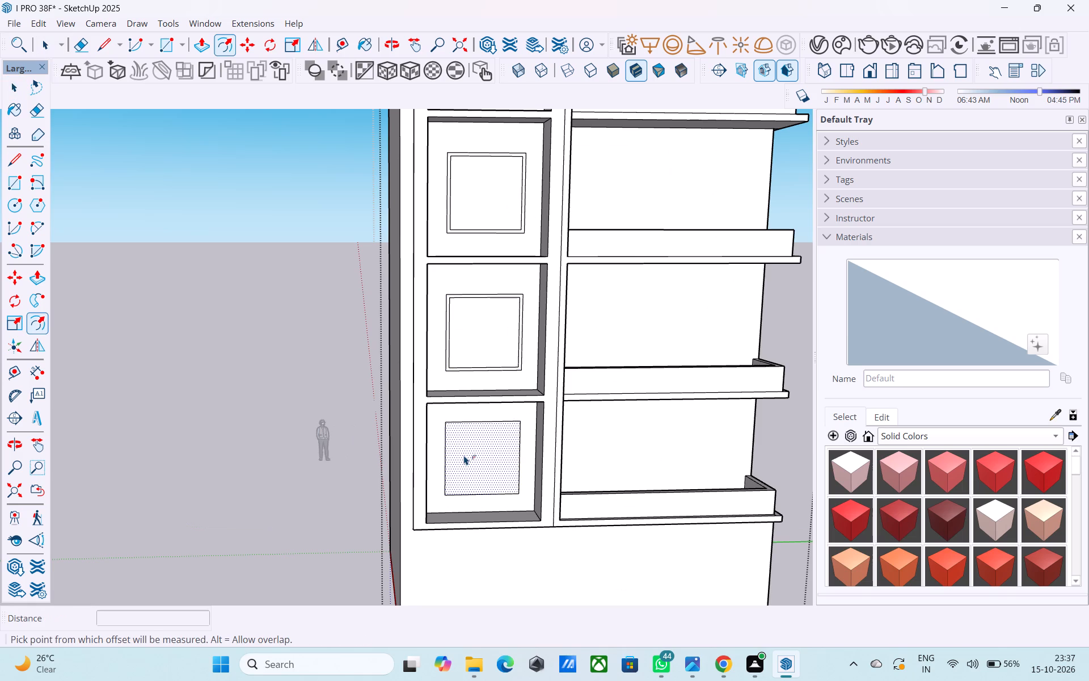
{"action": "scroll", "coordinate": [464, 455], "scroll_direction": "up", "scroll_amount": 1}
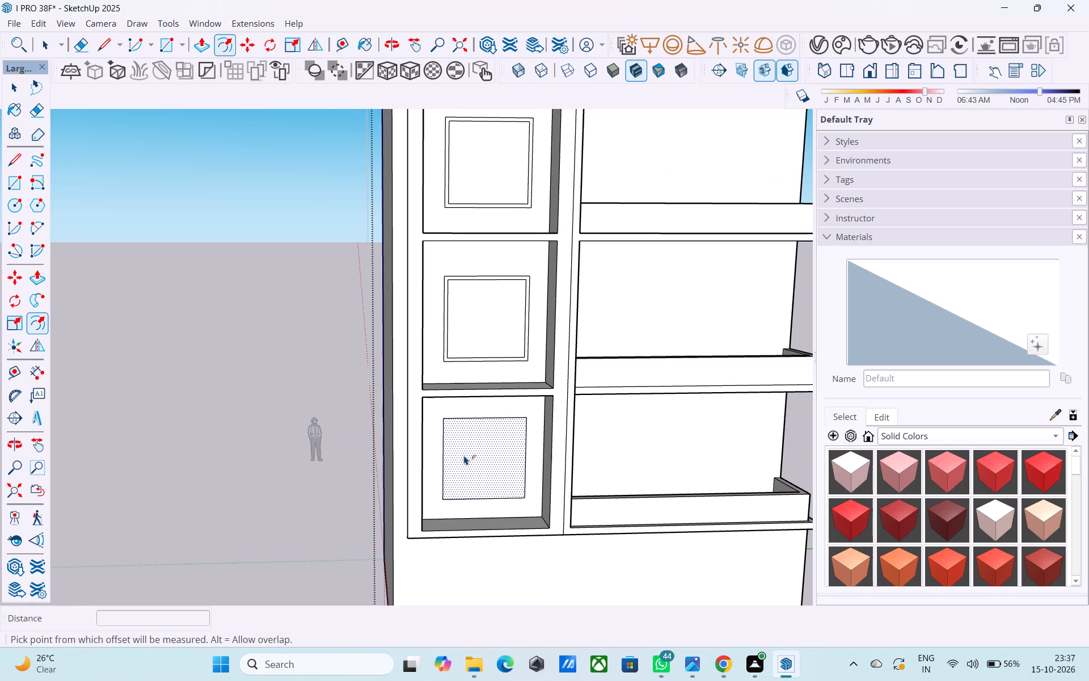
{"action": "left_click", "coordinate": [464, 455]}
{"action": "type", "text": "3\""}
{"action": "key", "text": "Return"}
{"action": "key", "text": "space"}
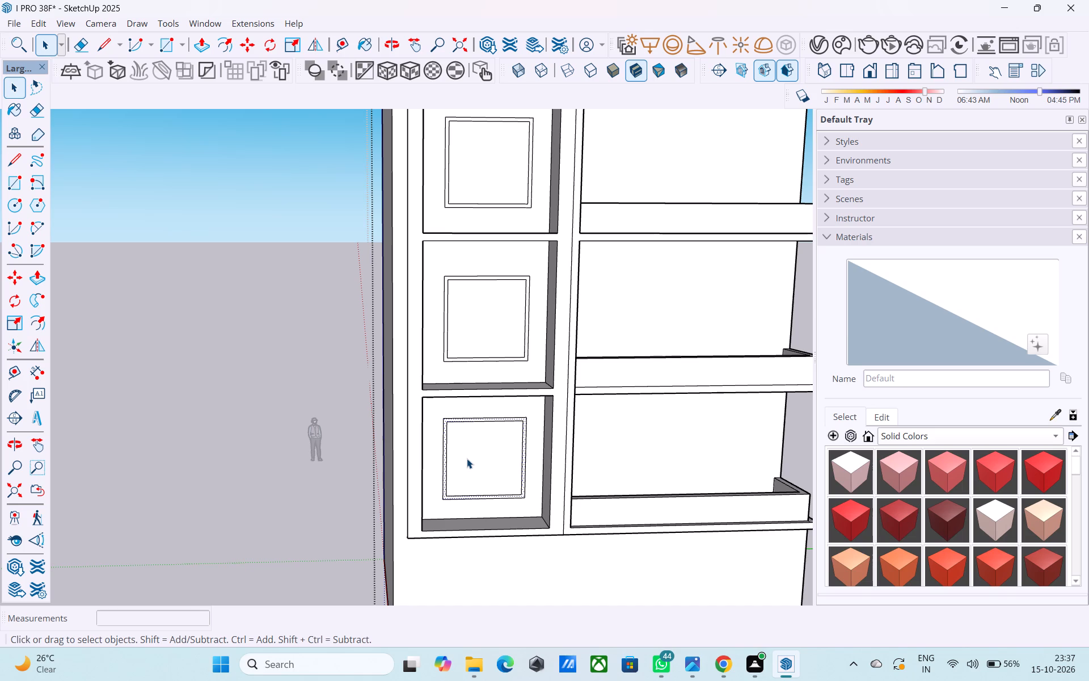
{"action": "key", "text": "space"}
Examine the offset squares in all the recessed panels and the whole block from the front and the balcony corner.
{"action": "middle_click_drag", "start_coordinate": [495, 482], "coordinate": [458, 478]}
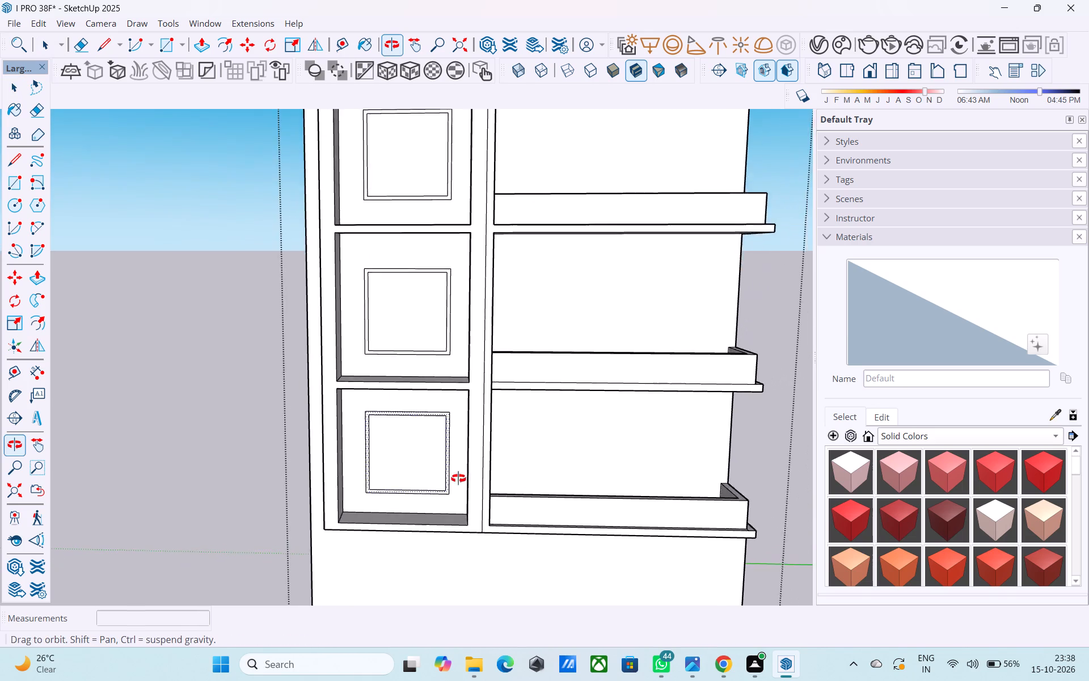
{"action": "middle_click_drag", "start_coordinate": [458, 478], "coordinate": [459, 529]}
{"action": "scroll", "coordinate": [460, 530], "scroll_direction": "down", "scroll_amount": 5}
{"action": "middle_click_drag", "start_coordinate": [440, 518], "coordinate": [438, 518]}
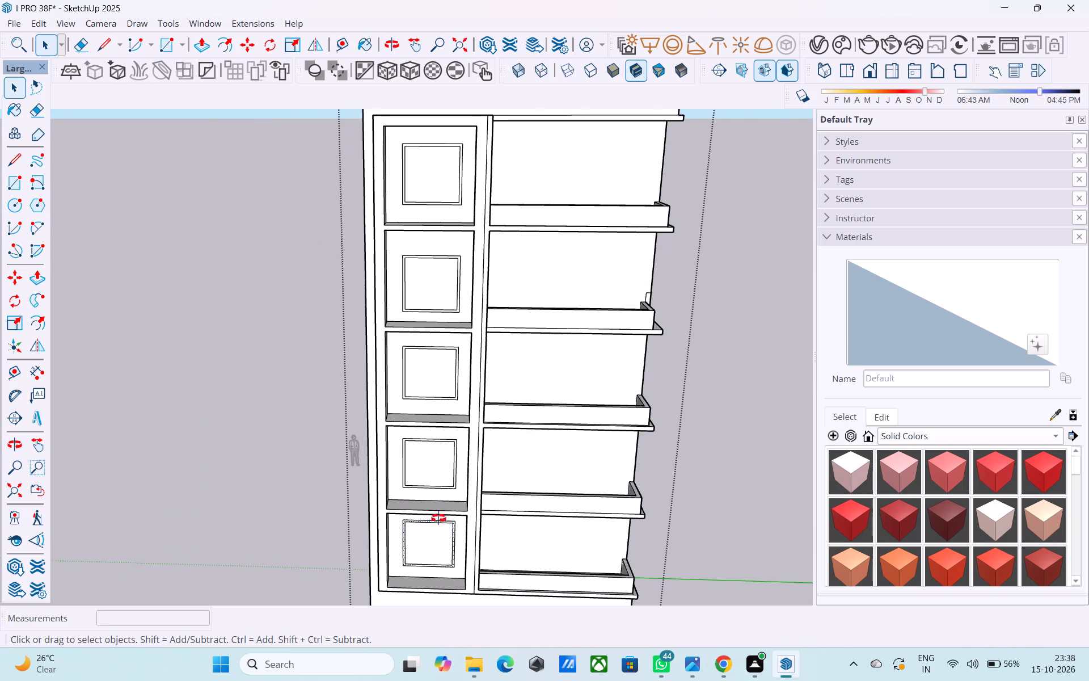
{"action": "middle_click_drag", "start_coordinate": [438, 518], "coordinate": [352, 456]}
{"action": "scroll", "coordinate": [378, 486], "scroll_direction": "down", "scroll_amount": 4}
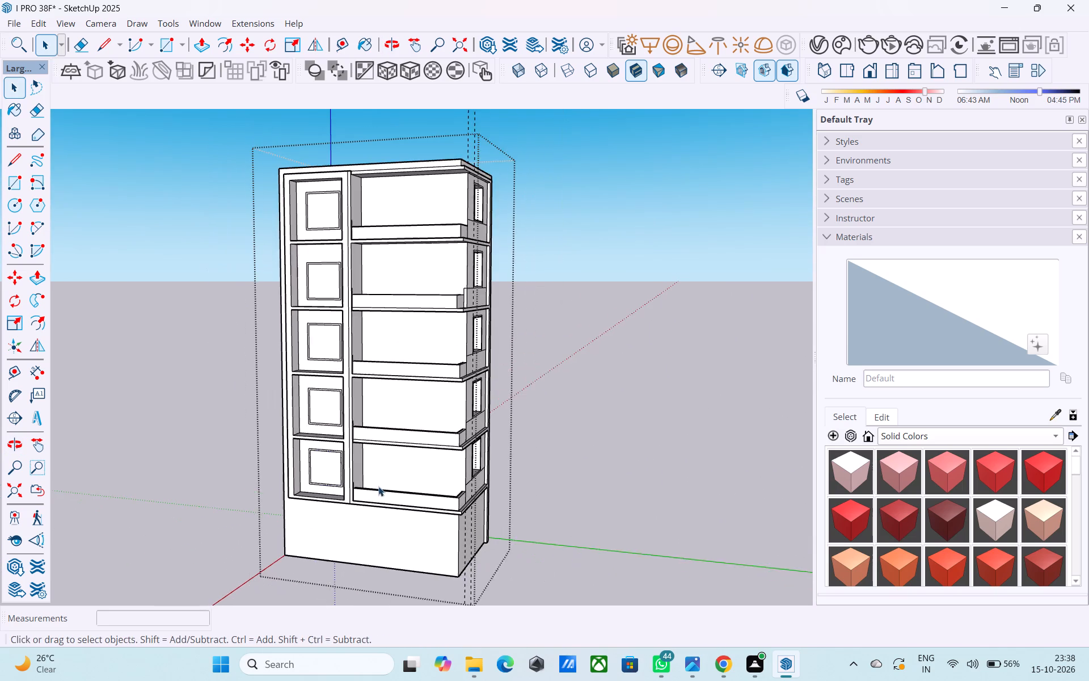
{"action": "middle_click_drag", "start_coordinate": [378, 486], "coordinate": [399, 487]}
{"action": "middle_click_drag", "start_coordinate": [336, 505], "coordinate": [399, 515]}
{"action": "scroll", "coordinate": [346, 528], "scroll_direction": "down", "scroll_amount": 3}
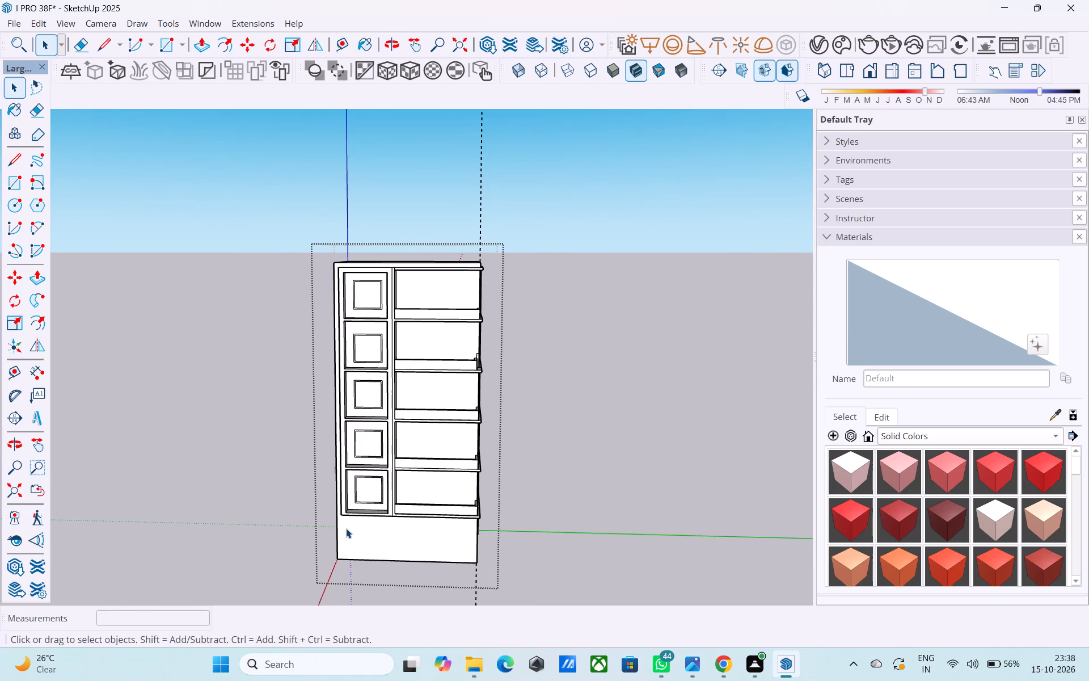
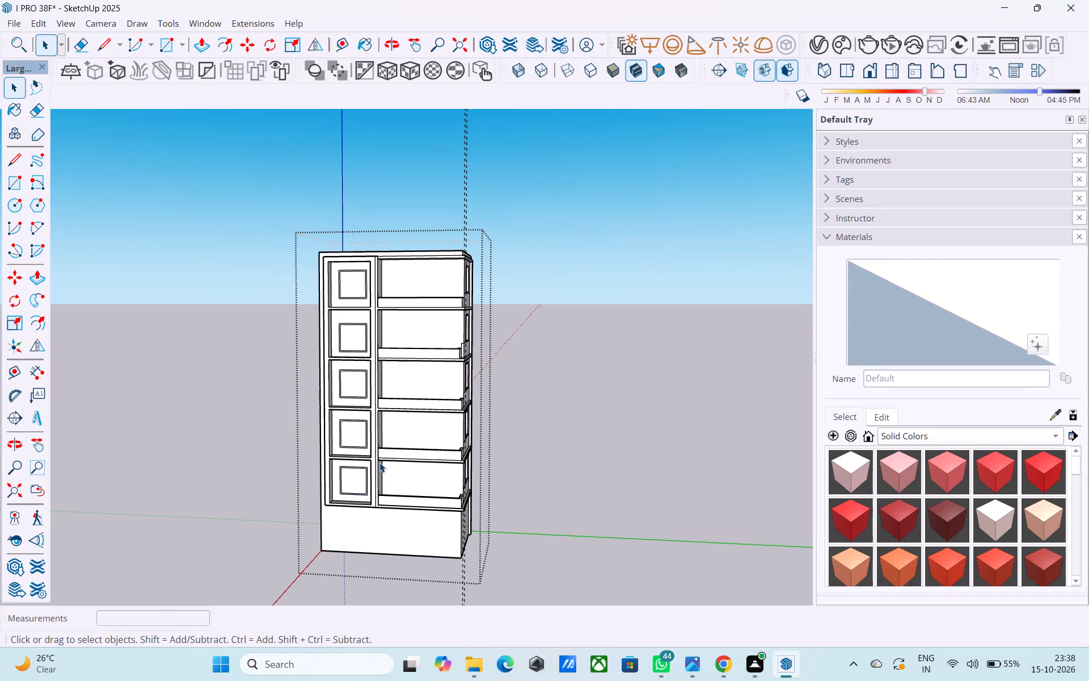
Push the inner square face of the window in the top recessed panel inward by 2'.
{"action": "middle_click_drag", "start_coordinate": [379, 463], "coordinate": [362, 465]}
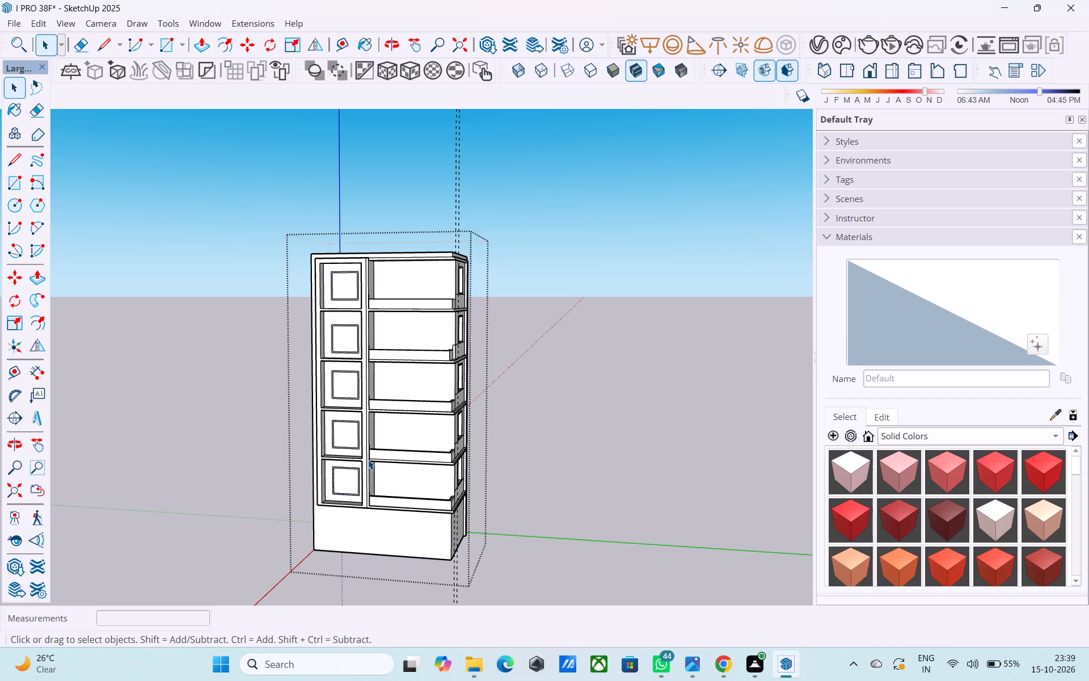
{"action": "middle_click_drag", "start_coordinate": [399, 388], "coordinate": [331, 413]}
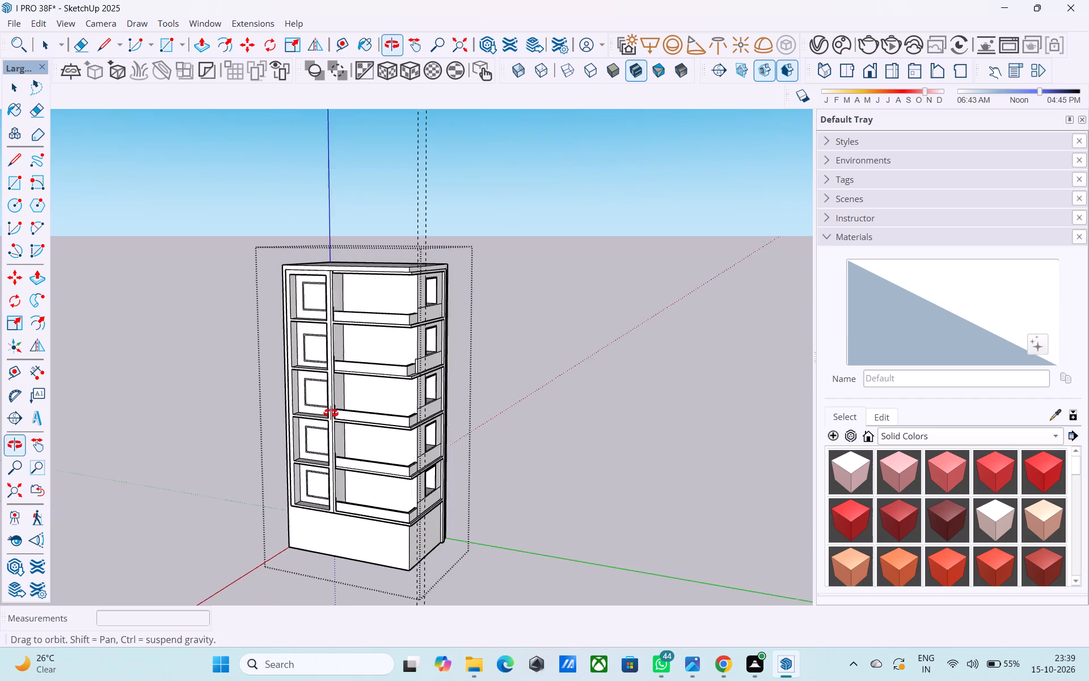
{"action": "middle_click_drag", "start_coordinate": [331, 413], "coordinate": [334, 413]}
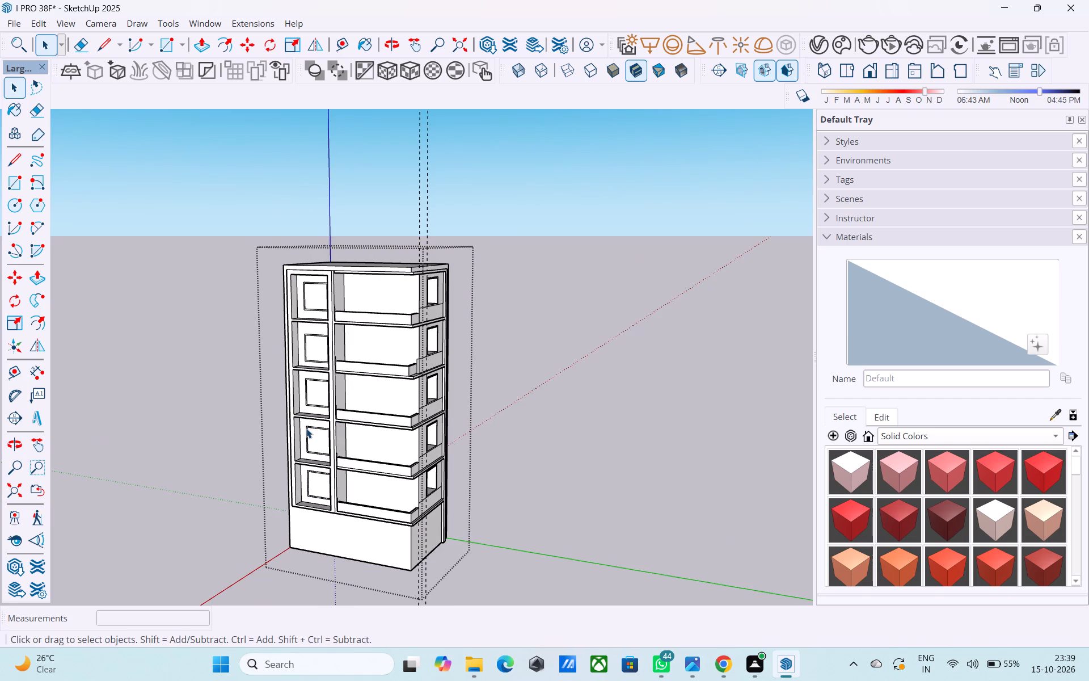
{"action": "middle_click_drag", "start_coordinate": [303, 432], "coordinate": [588, 478]}
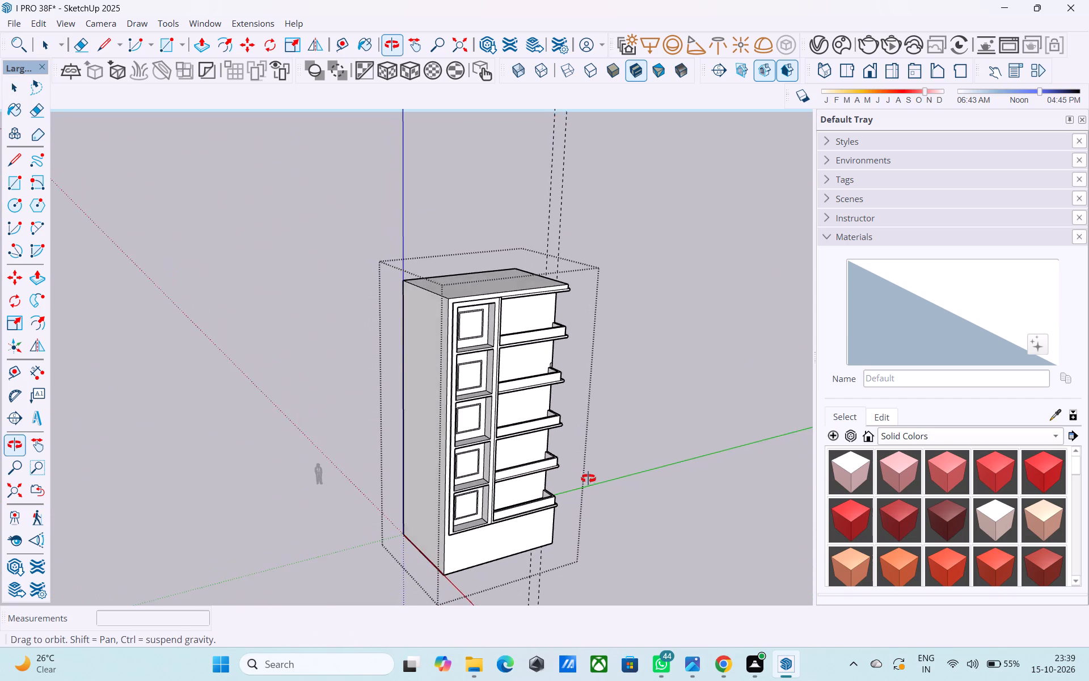
{"action": "middle_click_drag", "start_coordinate": [588, 478], "coordinate": [444, 449]}
{"action": "scroll", "coordinate": [462, 470], "scroll_direction": "up", "scroll_amount": 3}
{"action": "middle_click_drag", "start_coordinate": [475, 505], "coordinate": [419, 467]}
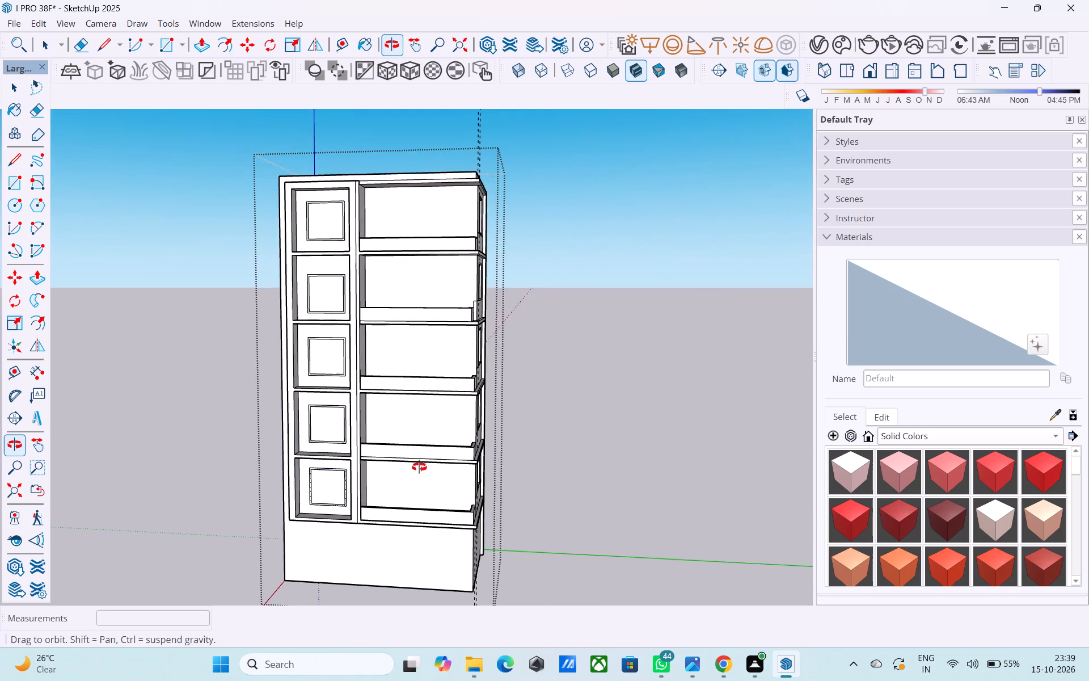
{"action": "middle_click_drag", "start_coordinate": [419, 467], "coordinate": [421, 468]}
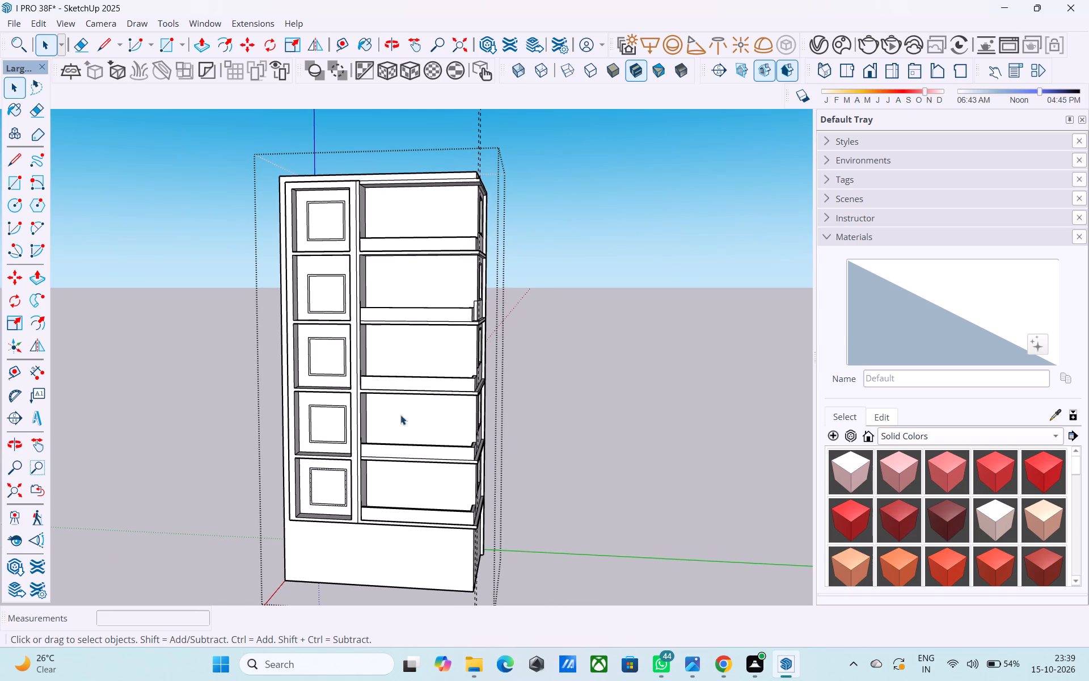
{"action": "middle_click_drag", "start_coordinate": [324, 225], "coordinate": [364, 348]}
{"action": "scroll", "coordinate": [364, 348], "scroll_direction": "up", "scroll_amount": 5}
{"action": "left_click", "coordinate": [329, 281]}
{"action": "scroll", "coordinate": [329, 281], "scroll_direction": "up", "scroll_amount": 4}
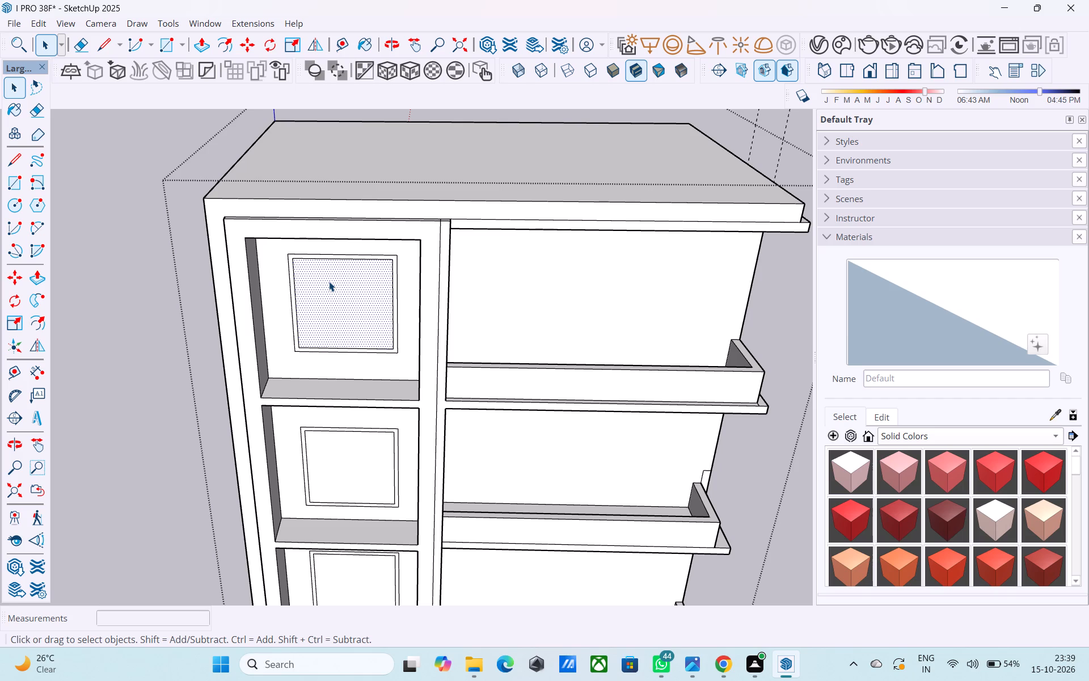
{"action": "key", "text": "p"}
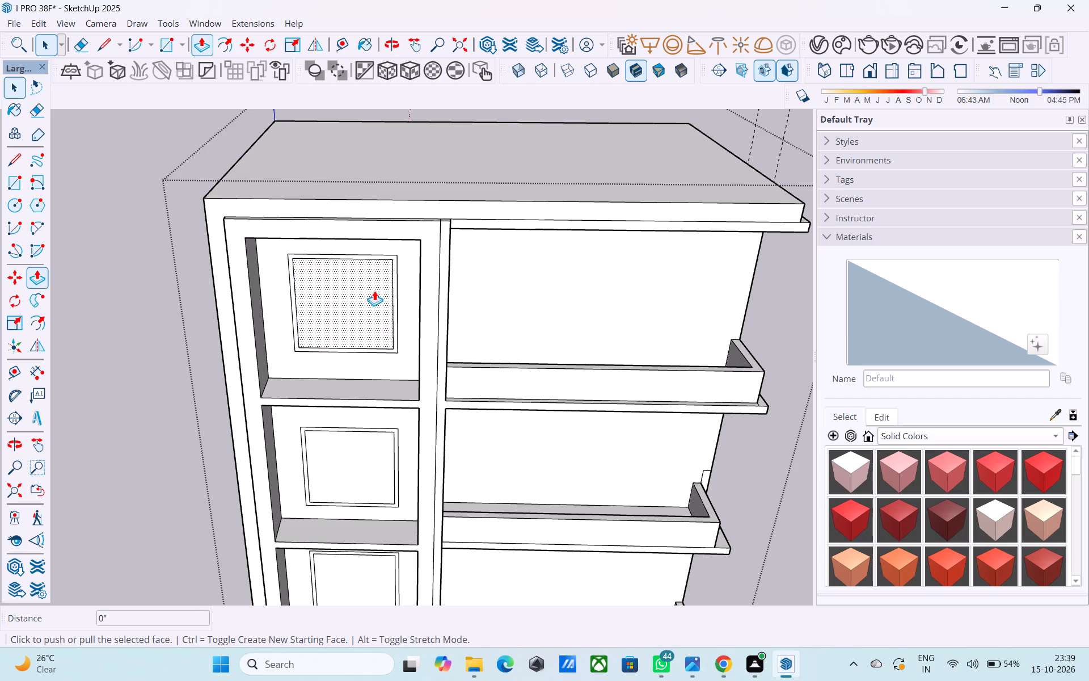
{"action": "left_click", "coordinate": [377, 295]}
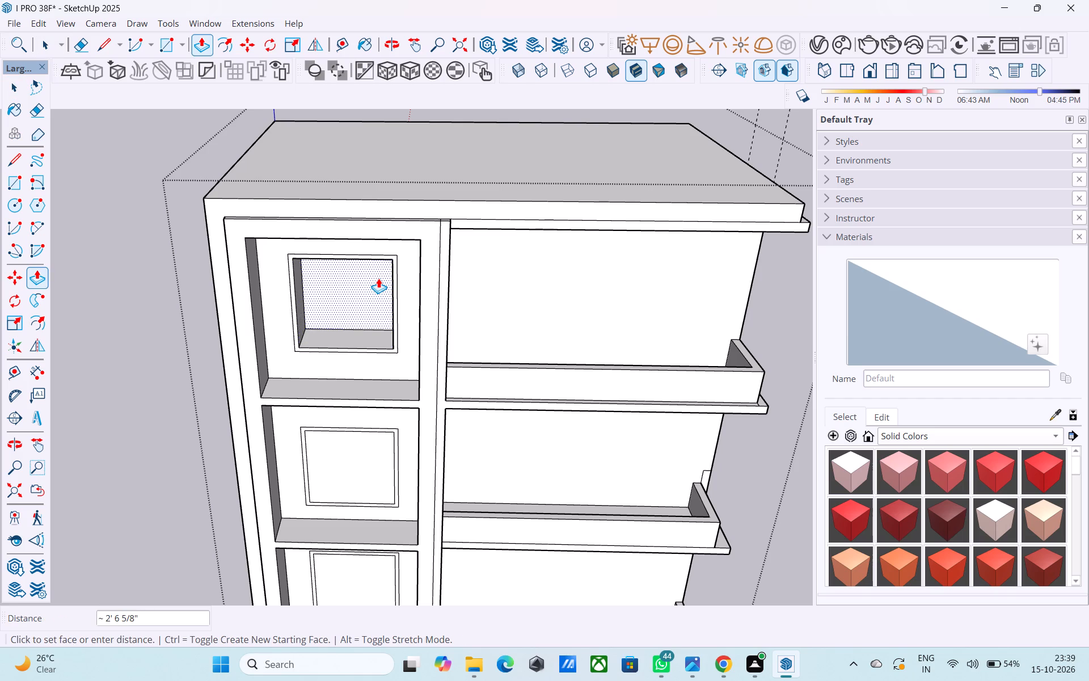
{"action": "type", "text": "2'"}
{"action": "key", "text": "Return"}
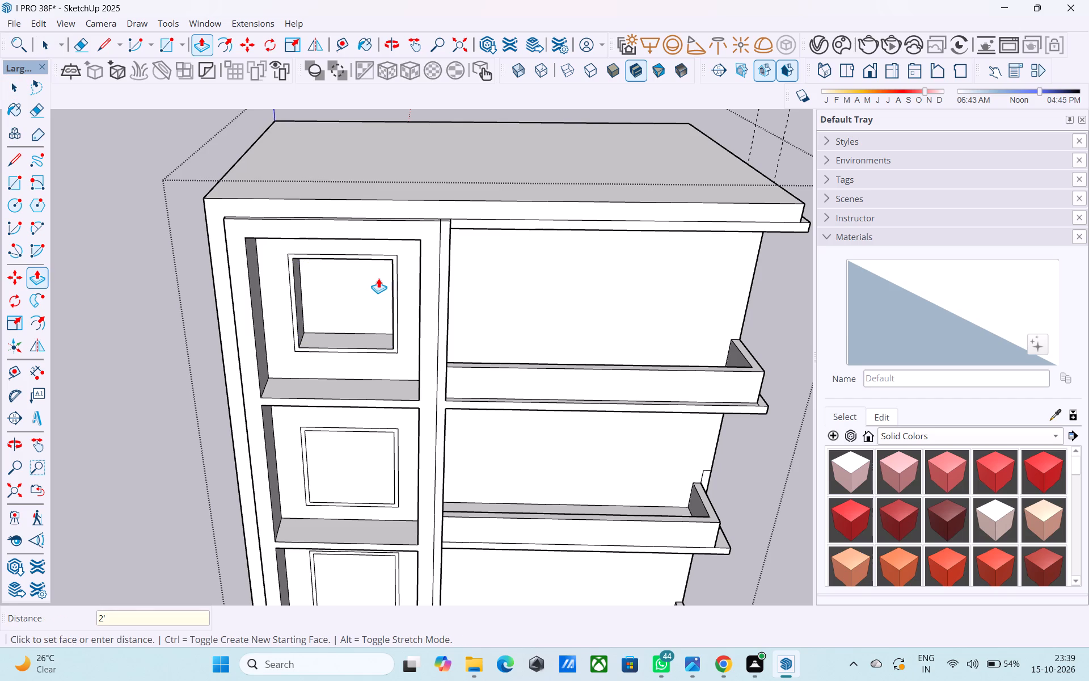
Repeat the 2' inward push on the inner window squares of the four recessed panels below the top one.
{"action": "double_click", "coordinate": [360, 464]}
{"action": "scroll", "coordinate": [396, 438], "scroll_direction": "down", "scroll_amount": 6}
{"action": "scroll", "coordinate": [381, 518], "scroll_direction": "up", "scroll_amount": 3}
{"action": "double_click", "coordinate": [381, 518]}
{"action": "scroll", "coordinate": [504, 347], "scroll_direction": "down", "scroll_amount": 9}
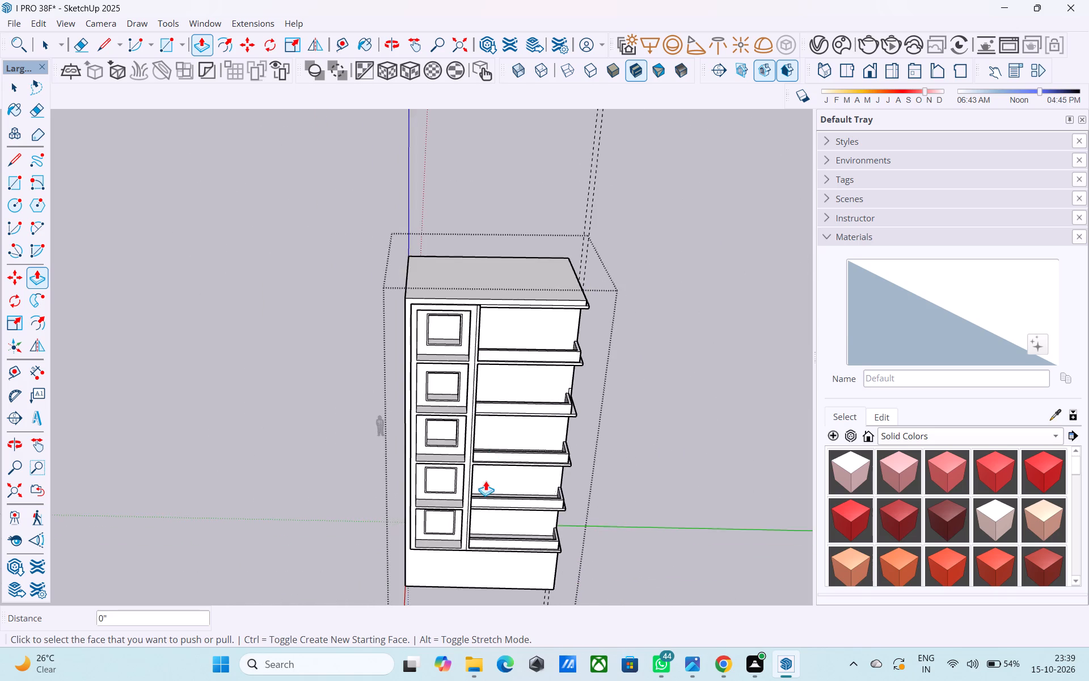
{"action": "middle_click_drag", "start_coordinate": [486, 481], "coordinate": [466, 440]}
{"action": "scroll", "coordinate": [465, 439], "scroll_direction": "up", "scroll_amount": 10}
{"action": "middle_click_drag", "start_coordinate": [458, 442], "coordinate": [426, 443]}
{"action": "double_click", "coordinate": [374, 483]}
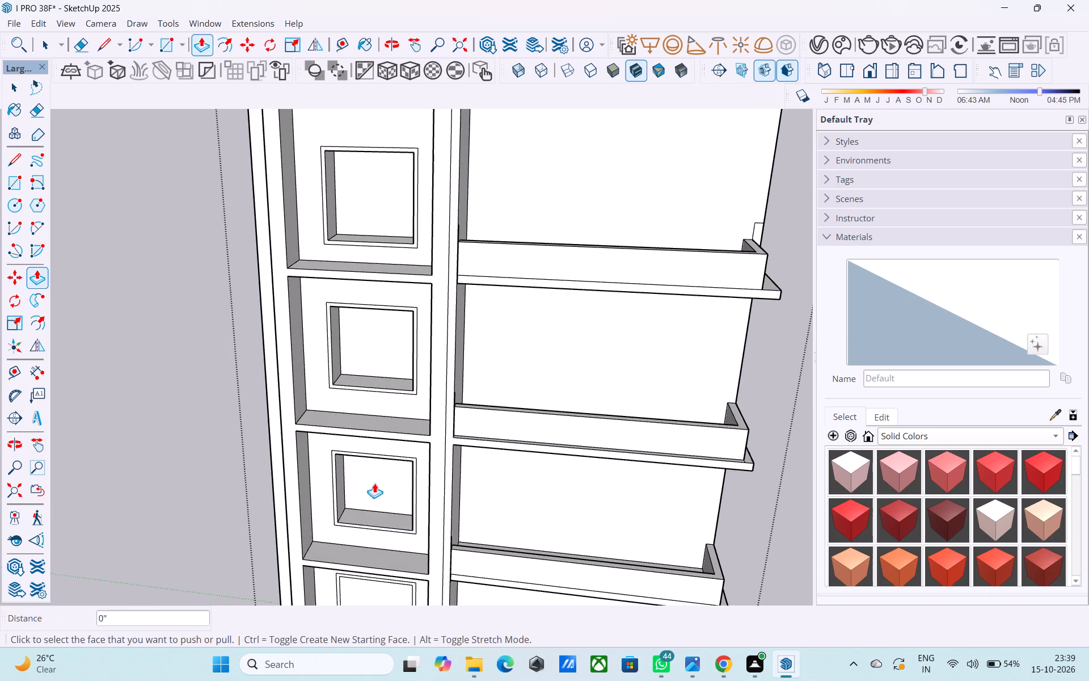
{"action": "scroll", "coordinate": [519, 357], "scroll_direction": "down", "scroll_amount": 8}
{"action": "scroll", "coordinate": [474, 442], "scroll_direction": "up", "scroll_amount": 5}
{"action": "double_click", "coordinate": [451, 494]}
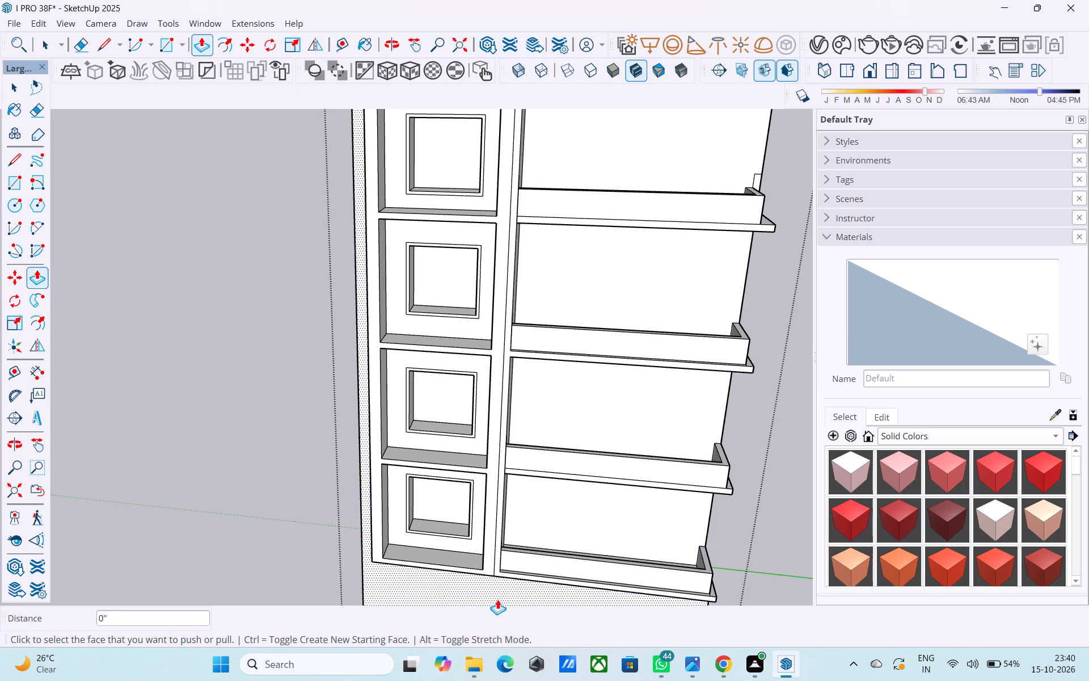
Examine the recessed panel windows, balconies and side windows from the front, the balcony corner and the side.
{"action": "scroll", "coordinate": [260, 523], "scroll_direction": "down", "scroll_amount": 6}
{"action": "scroll", "coordinate": [334, 532], "scroll_direction": "down", "scroll_amount": 3}
{"action": "middle_click_drag", "start_coordinate": [436, 537], "coordinate": [336, 466]}
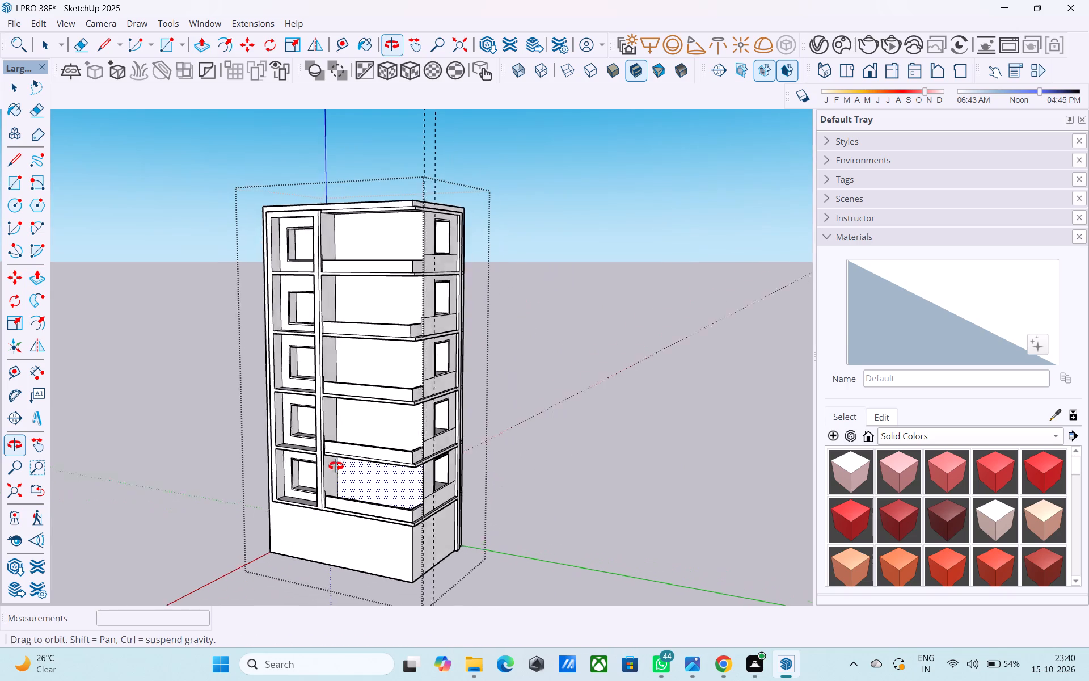
{"action": "middle_click_drag", "start_coordinate": [336, 466], "coordinate": [335, 466]}
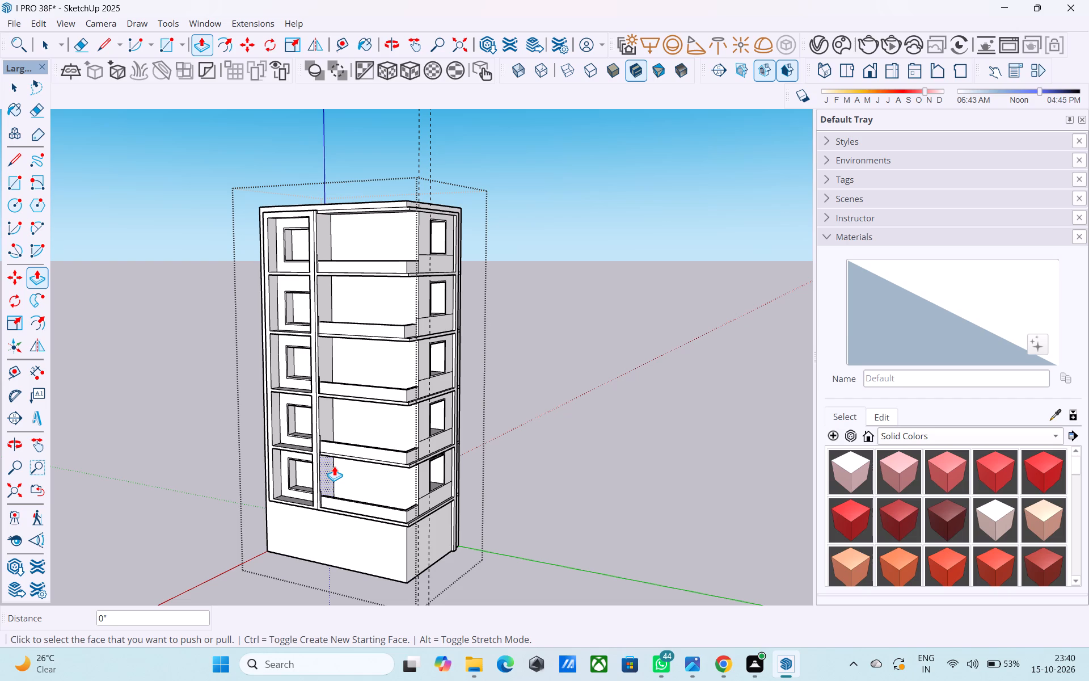
{"action": "scroll", "coordinate": [372, 368], "scroll_direction": "down", "scroll_amount": 1}
{"action": "middle_click_drag", "start_coordinate": [372, 369], "coordinate": [337, 424]}
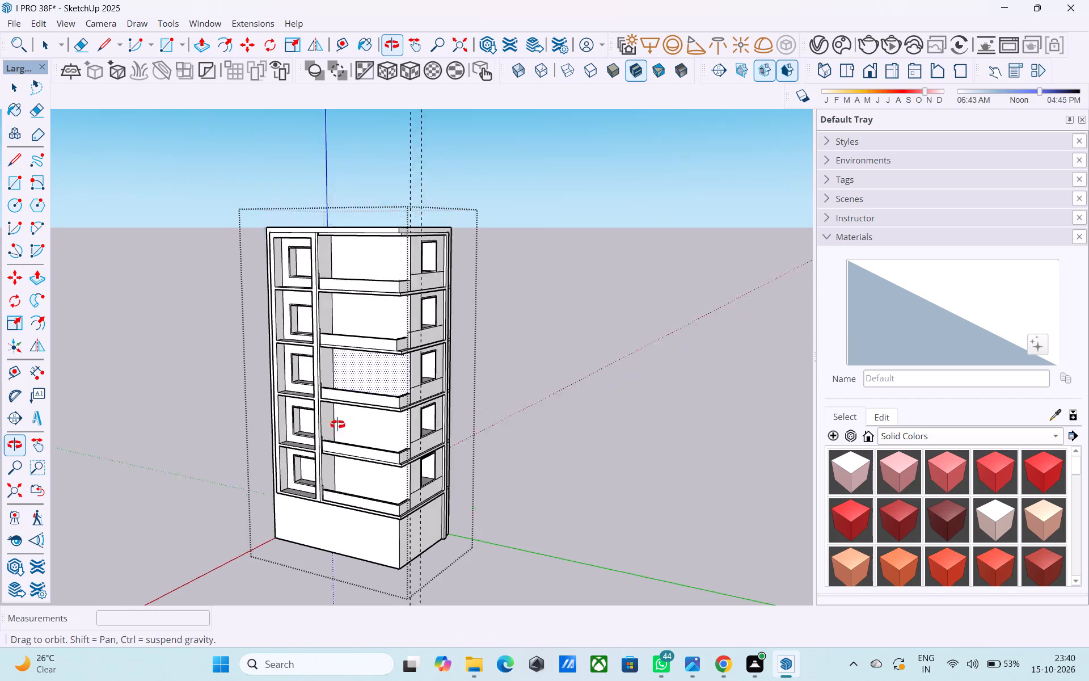
{"action": "middle_click_drag", "start_coordinate": [337, 424], "coordinate": [172, 430]}
{"action": "middle_click_drag", "start_coordinate": [208, 379], "coordinate": [217, 491], "text": "shift"}
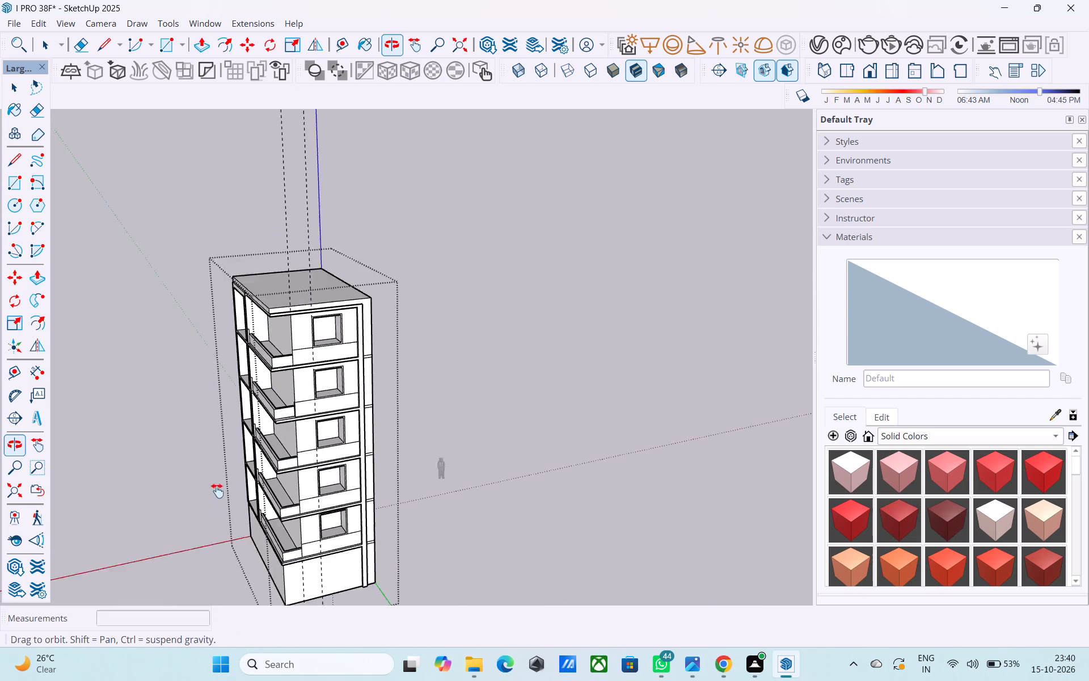
{"action": "middle_click_drag", "start_coordinate": [217, 491], "coordinate": [356, 375], "text": "shift"}
{"action": "middle_click_drag", "start_coordinate": [443, 451], "coordinate": [396, 424], "text": "shift"}
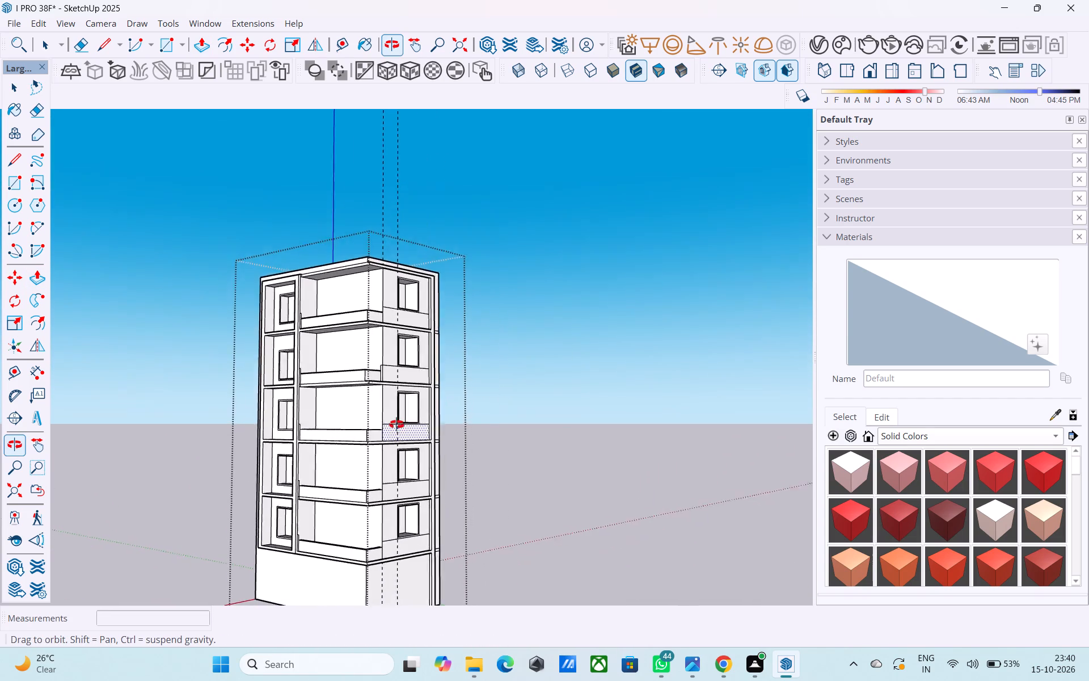
{"action": "middle_click_drag", "start_coordinate": [396, 424], "coordinate": [341, 440], "text": "shift"}
{"action": "scroll", "coordinate": [291, 378], "scroll_direction": "up", "scroll_amount": 7}
{"action": "middle_click_drag", "start_coordinate": [290, 406], "coordinate": [222, 335]}
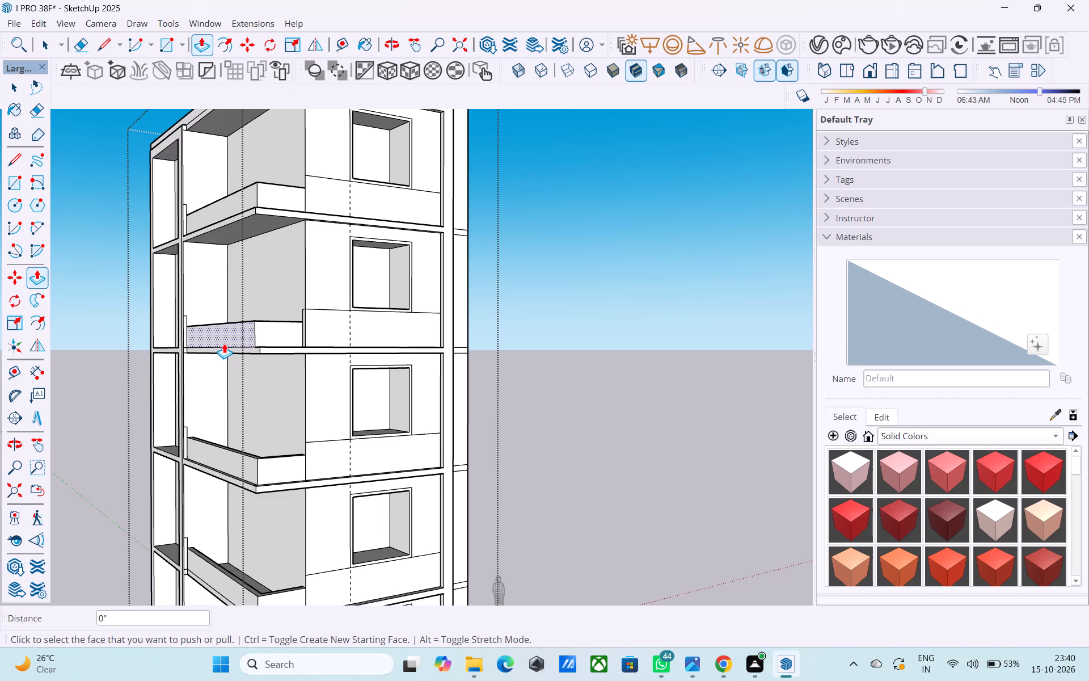
{"action": "scroll", "coordinate": [224, 343], "scroll_direction": "up", "scroll_amount": 1}
{"action": "scroll", "coordinate": [224, 345], "scroll_direction": "down", "scroll_amount": 7}
{"action": "middle_click_drag", "start_coordinate": [263, 489], "coordinate": [265, 478]}
{"action": "scroll", "coordinate": [839, 680], "scroll_direction": "up", "scroll_amount": 1}
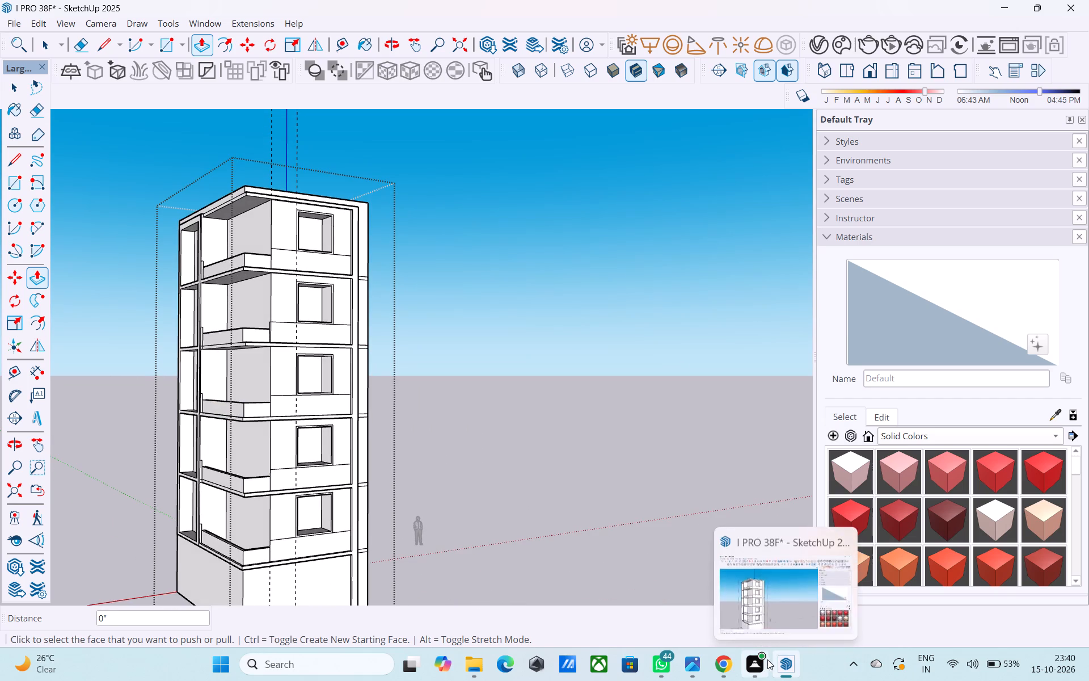
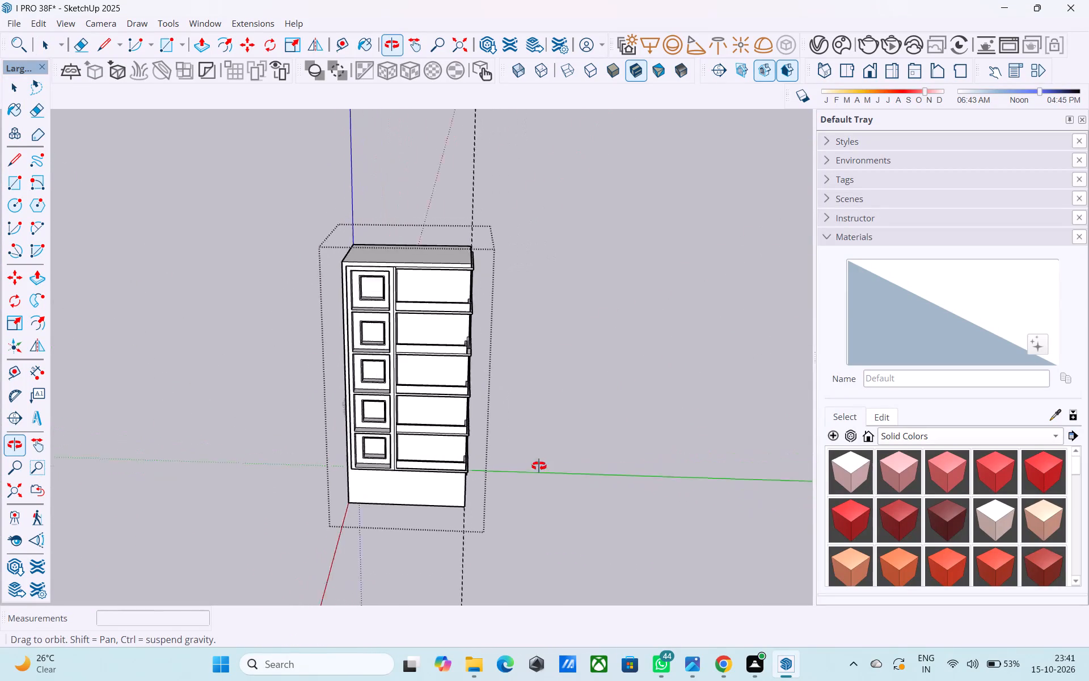
Erase the leftover stub edges between the vertical fin and the ends of the three lower balcony parapets.
{"action": "scroll", "coordinate": [402, 328], "scroll_direction": "up", "scroll_amount": 9}
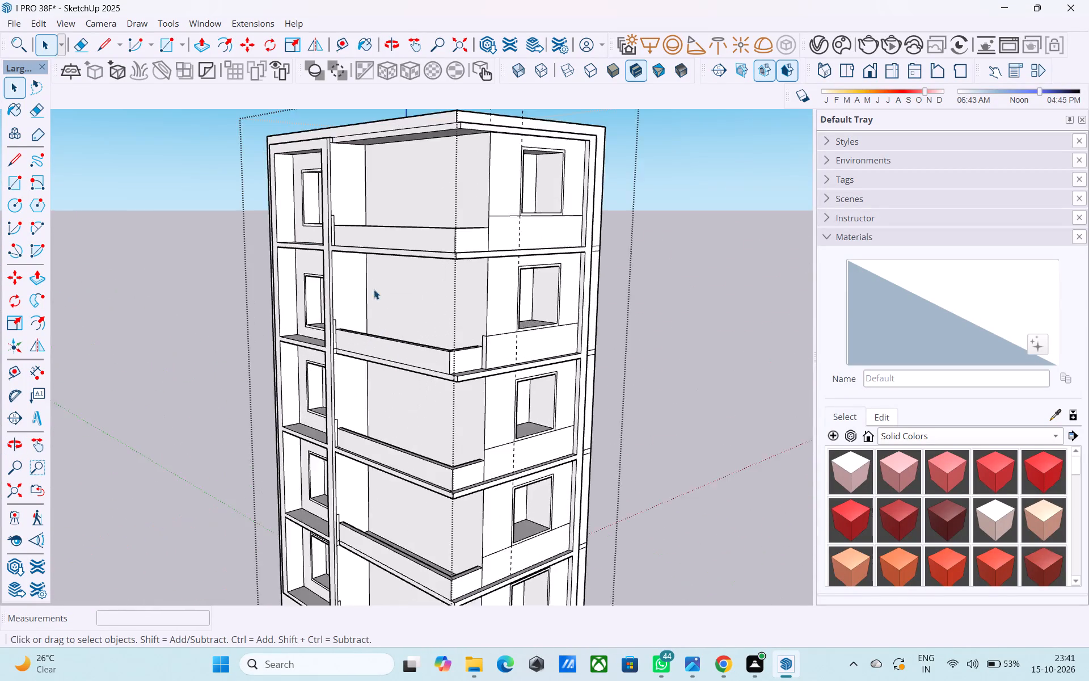
{"action": "scroll", "coordinate": [374, 289], "scroll_direction": "up", "scroll_amount": 1}
{"action": "middle_click_drag", "start_coordinate": [349, 242], "coordinate": [351, 299], "text": "shift"}
{"action": "middle_click_drag", "start_coordinate": [364, 538], "coordinate": [337, 501]}
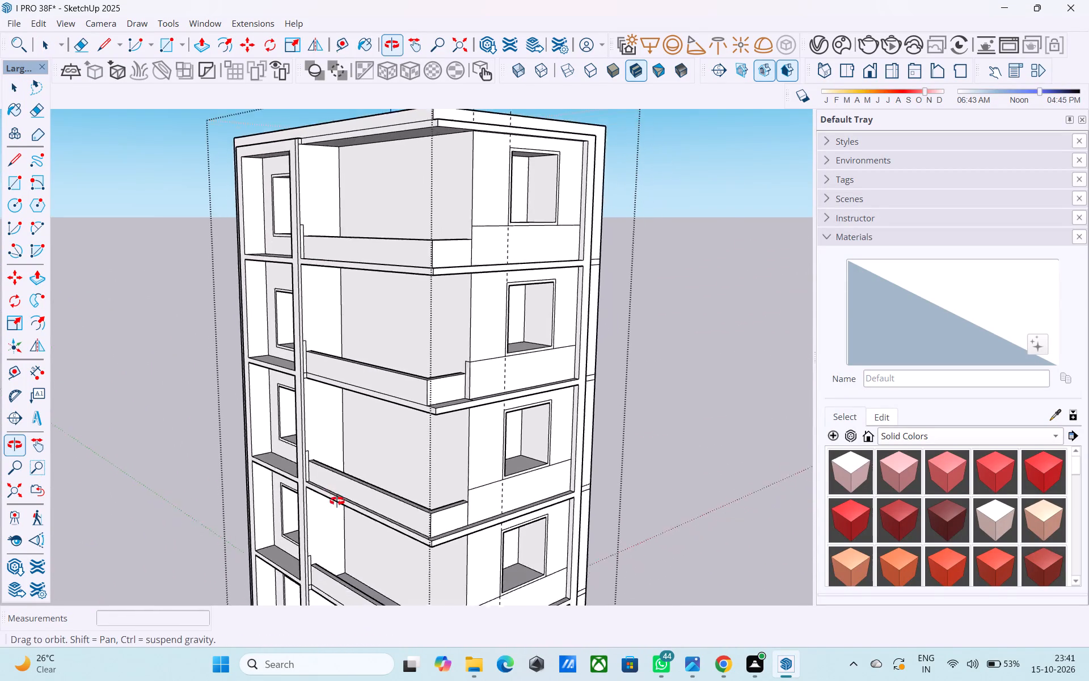
{"action": "middle_click_drag", "start_coordinate": [337, 501], "coordinate": [331, 495]}
{"action": "scroll", "coordinate": [299, 457], "scroll_direction": "up", "scroll_amount": 9}
{"action": "key", "text": "e"}
{"action": "scroll", "coordinate": [295, 444], "scroll_direction": "up", "scroll_amount": 5}
{"action": "left_click_drag", "start_coordinate": [308, 419], "coordinate": [308, 418]}
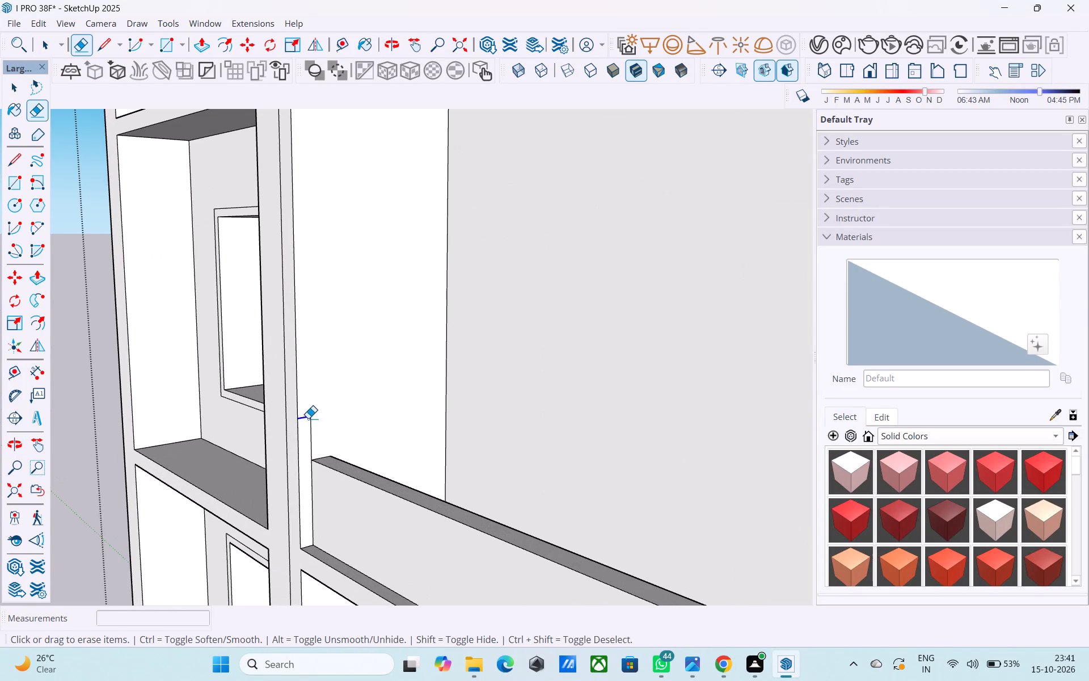
{"action": "left_click_drag", "start_coordinate": [308, 418], "coordinate": [311, 413]}
{"action": "scroll", "coordinate": [315, 424], "scroll_direction": "down", "scroll_amount": 8}
{"action": "middle_click_drag", "start_coordinate": [331, 504], "coordinate": [302, 338], "text": "shift"}
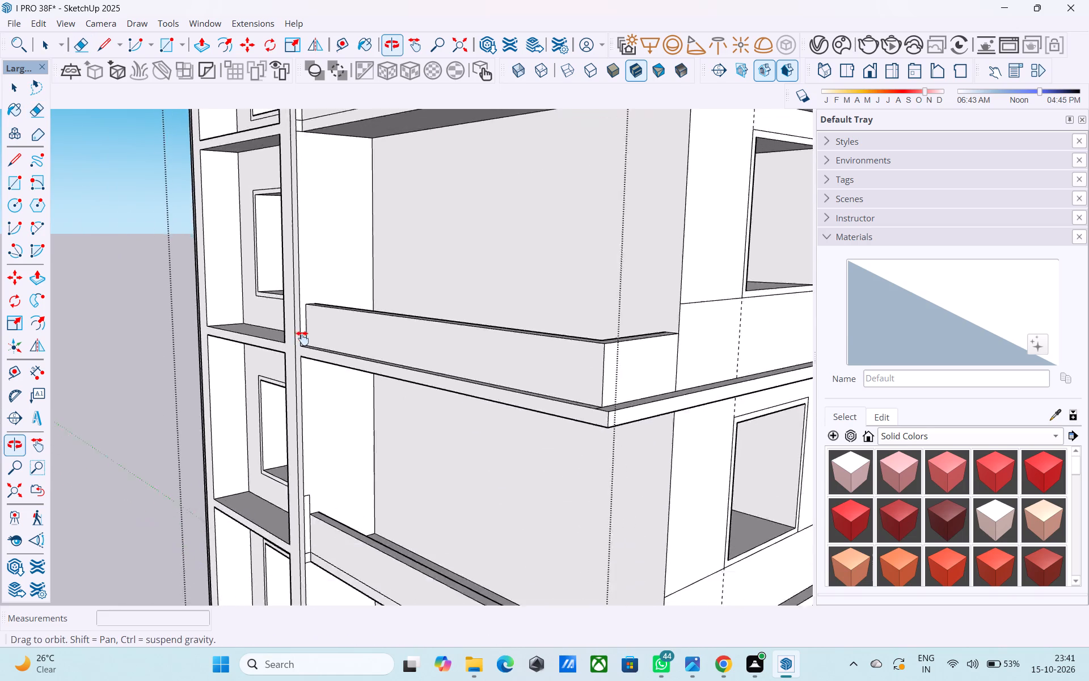
{"action": "middle_click_drag", "start_coordinate": [302, 338], "coordinate": [294, 280], "text": "shift"}
{"action": "scroll", "coordinate": [283, 377], "scroll_direction": "up", "scroll_amount": 1}
{"action": "left_click_drag", "start_coordinate": [287, 400], "coordinate": [295, 393]}
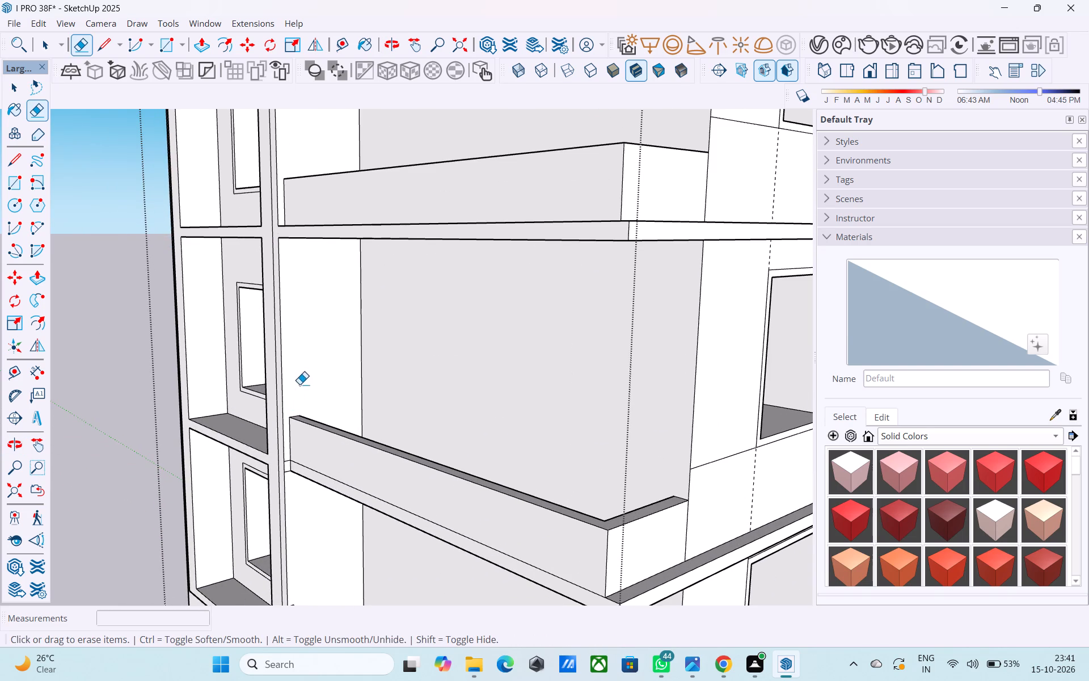
{"action": "scroll", "coordinate": [299, 389], "scroll_direction": "down", "scroll_amount": 2}
{"action": "middle_click_drag", "start_coordinate": [314, 463], "coordinate": [296, 250]}
{"action": "scroll", "coordinate": [298, 321], "scroll_direction": "up", "scroll_amount": 11}
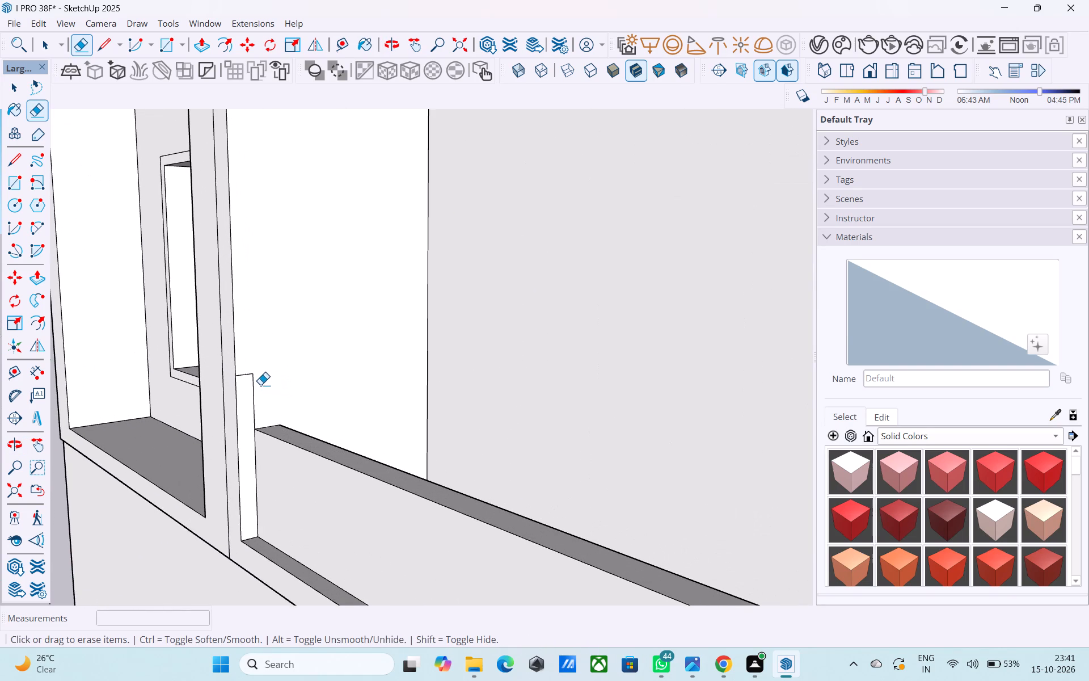
{"action": "left_click_drag", "start_coordinate": [253, 382], "coordinate": [258, 360]}
{"action": "scroll", "coordinate": [271, 343], "scroll_direction": "down", "scroll_amount": 13}
Erase the short slab-end edges where the second-lowest balcony meets the vertical fin.
{"action": "middle_click_drag", "start_coordinate": [282, 326], "coordinate": [288, 440]}
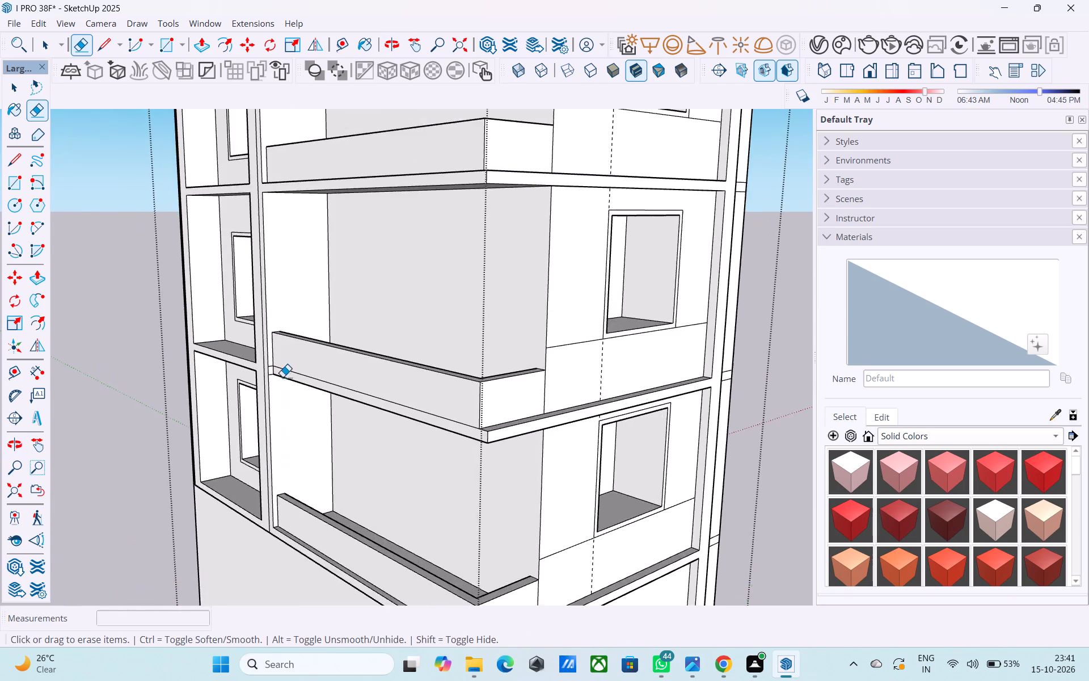
{"action": "scroll", "coordinate": [282, 375], "scroll_direction": "up", "scroll_amount": 13}
{"action": "left_click_drag", "start_coordinate": [243, 343], "coordinate": [240, 350]}
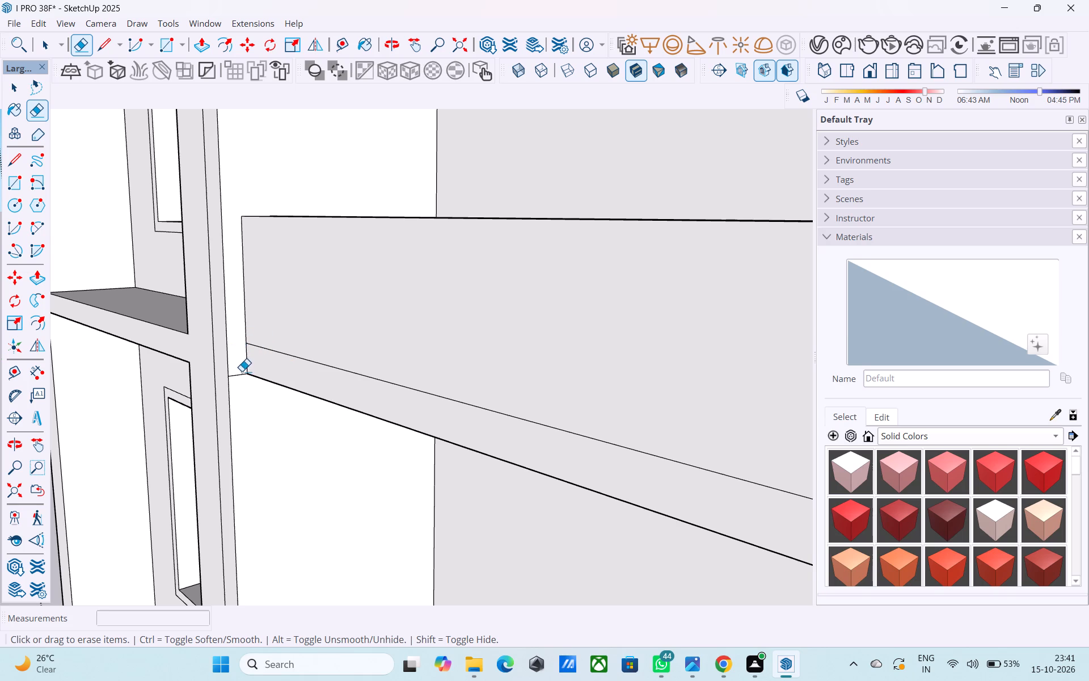
{"action": "left_click_drag", "start_coordinate": [242, 371], "coordinate": [243, 380]}
Push/pull the slab's front edge face below the second-lowest balcony parapet by 4", using the vertical fin as reference.
{"action": "scroll", "coordinate": [248, 377], "scroll_direction": "down", "scroll_amount": 16}
{"action": "middle_click_drag", "start_coordinate": [255, 368], "coordinate": [248, 446]}
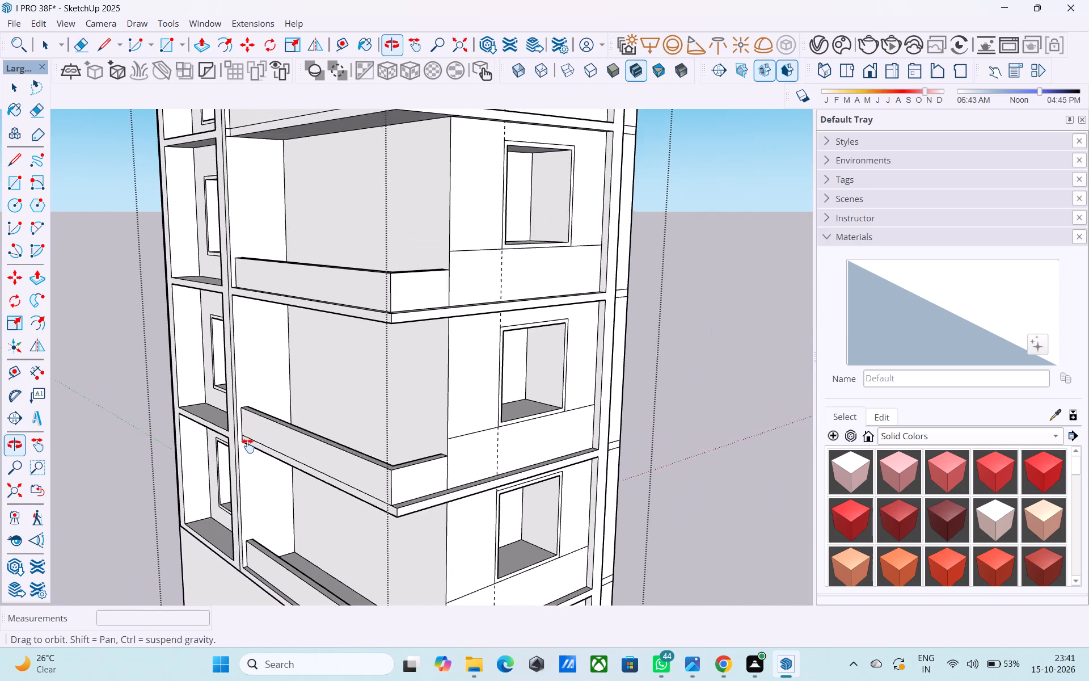
{"action": "middle_click_drag", "start_coordinate": [248, 446], "coordinate": [260, 502]}
{"action": "scroll", "coordinate": [242, 383], "scroll_direction": "up", "scroll_amount": 8}
{"action": "scroll", "coordinate": [250, 366], "scroll_direction": "down", "scroll_amount": 5}
{"action": "middle_click_drag", "start_coordinate": [252, 367], "coordinate": [249, 324], "text": "shift"}
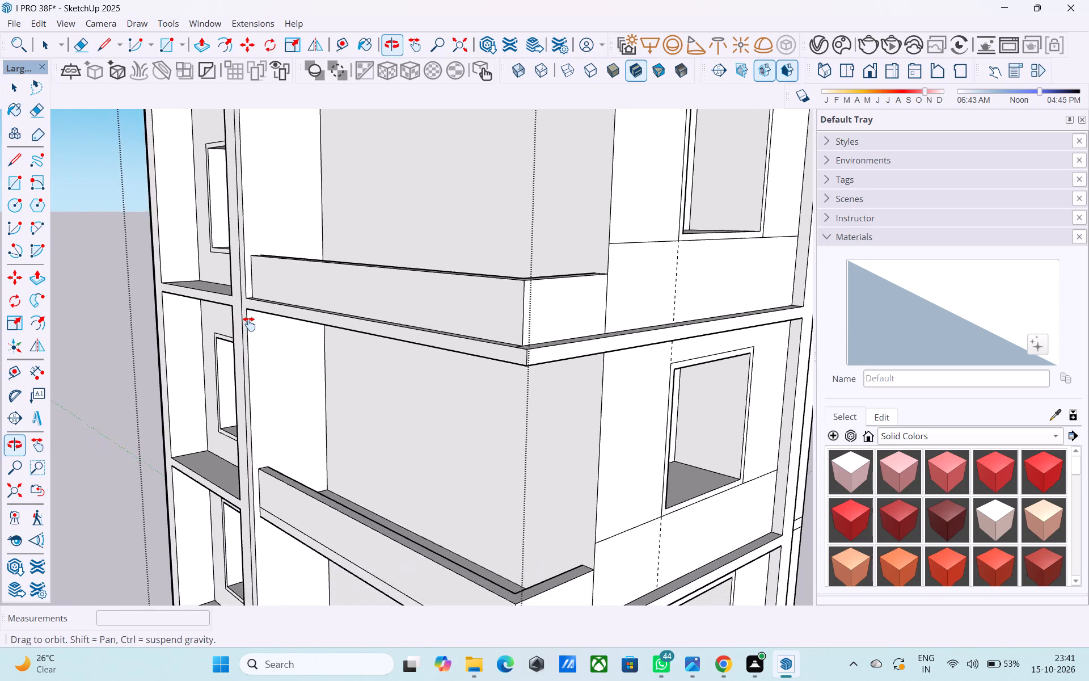
{"action": "middle_click_drag", "start_coordinate": [249, 324], "coordinate": [345, 247], "text": "shift"}
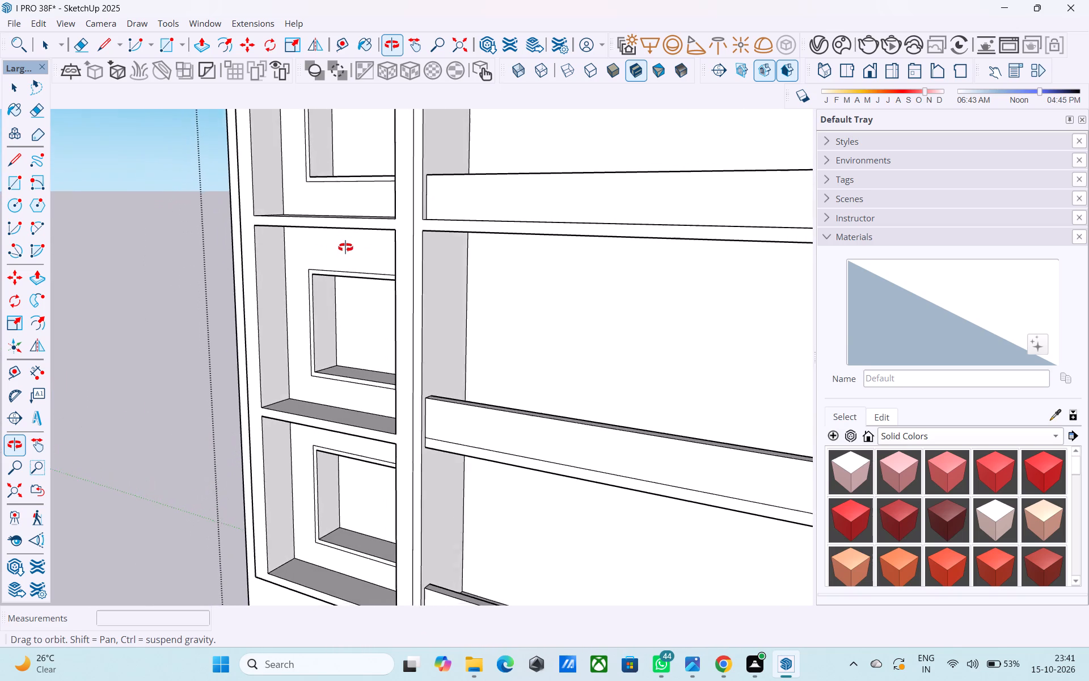
{"action": "middle_click_drag", "start_coordinate": [345, 247], "coordinate": [346, 248], "text": "shift"}
{"action": "scroll", "coordinate": [345, 248], "scroll_direction": "down", "scroll_amount": 5}
{"action": "middle_click_drag", "start_coordinate": [485, 308], "coordinate": [302, 279], "text": "shift"}
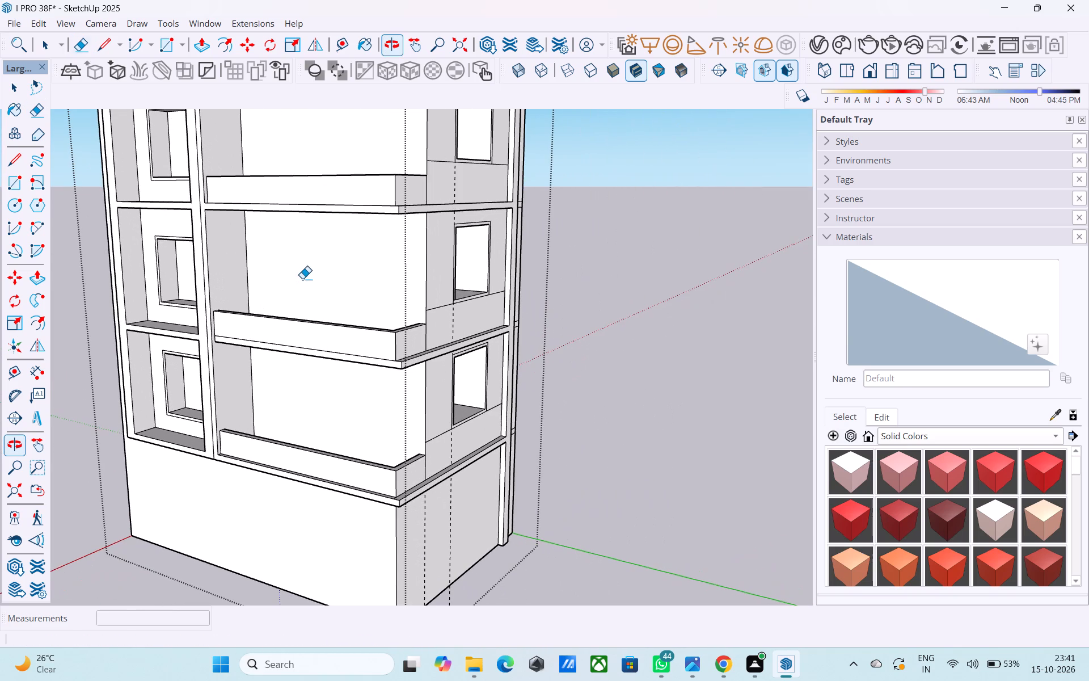
{"action": "key", "text": "space"}
{"action": "scroll", "coordinate": [315, 339], "scroll_direction": "up", "scroll_amount": 4}
{"action": "left_click", "coordinate": [318, 360]}
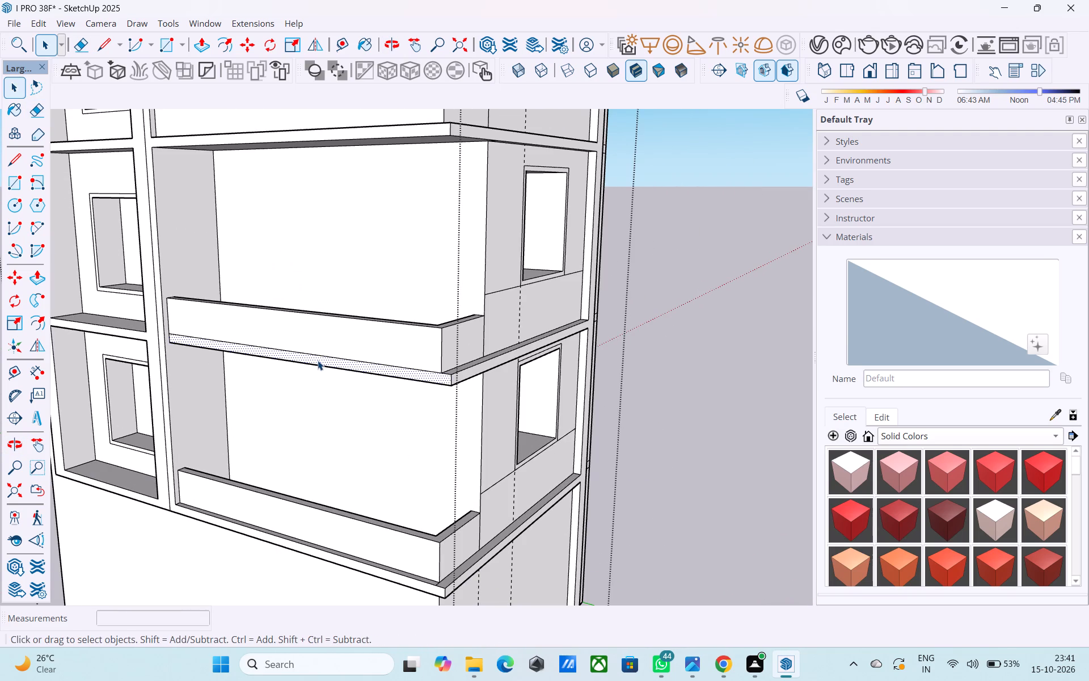
{"action": "key", "text": "p"}
{"action": "left_click", "coordinate": [320, 360]}
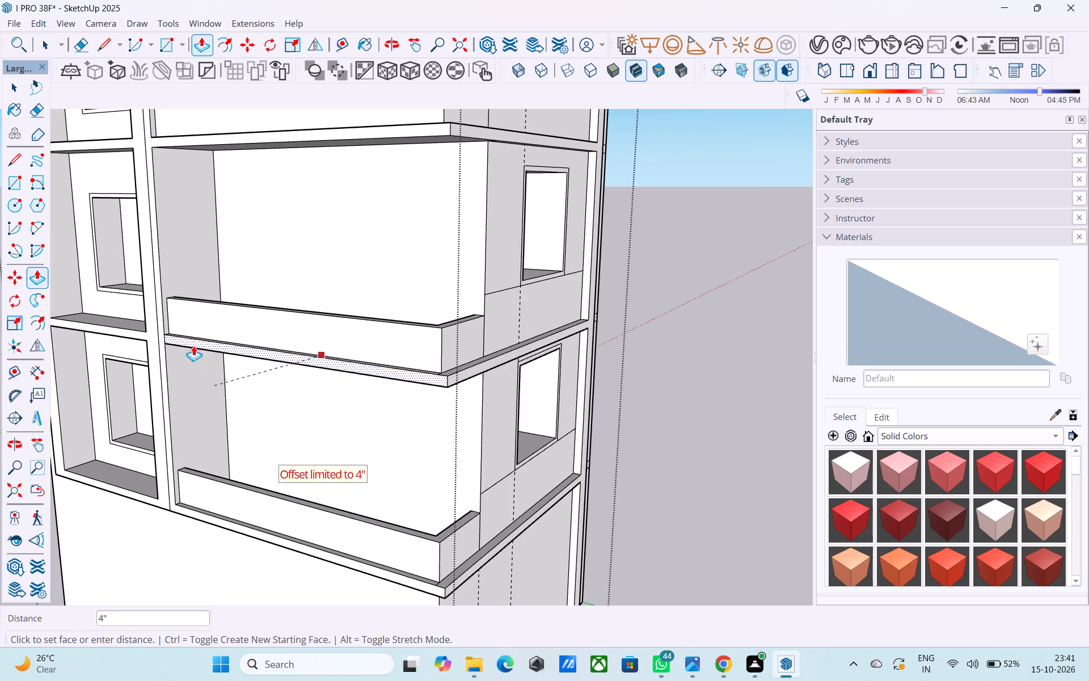
{"action": "left_click", "coordinate": [163, 334]}
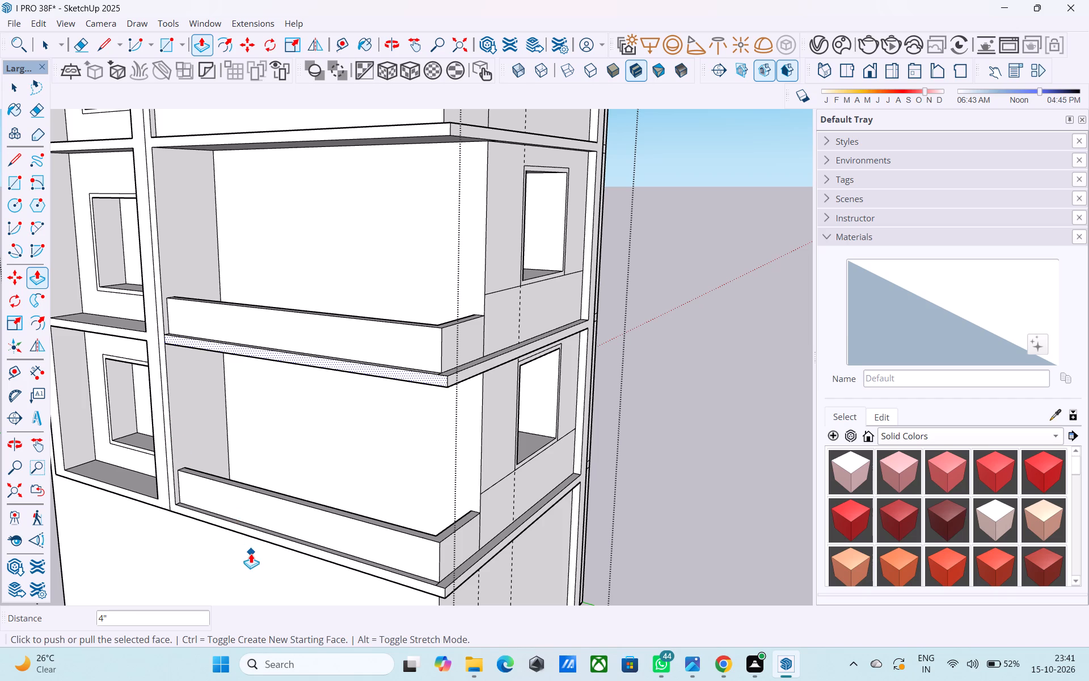
Repeat the 4" push/pull on the slab front edge of the second-highest balcony and on the roof slab's front edge.
{"action": "scroll", "coordinate": [250, 556], "scroll_direction": "down", "scroll_amount": 6}
{"action": "middle_click_drag", "start_coordinate": [254, 575], "coordinate": [259, 601]}
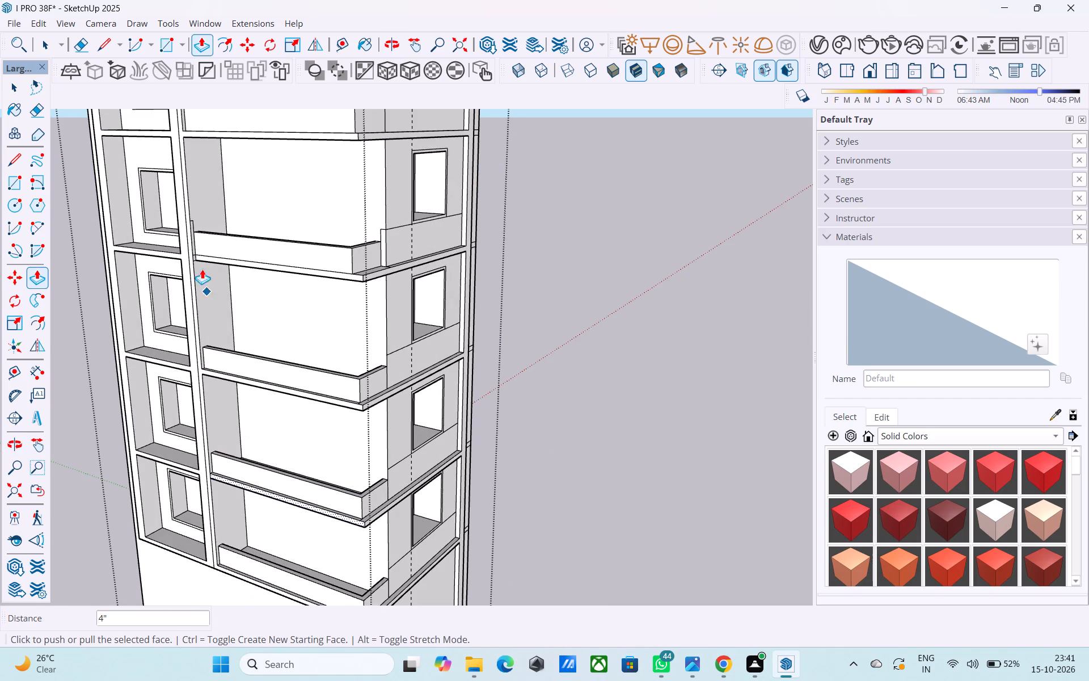
{"action": "scroll", "coordinate": [199, 230], "scroll_direction": "up", "scroll_amount": 9}
{"action": "scroll", "coordinate": [229, 304], "scroll_direction": "up", "scroll_amount": 3}
{"action": "key", "text": "space"}
{"action": "left_click", "coordinate": [233, 298]}
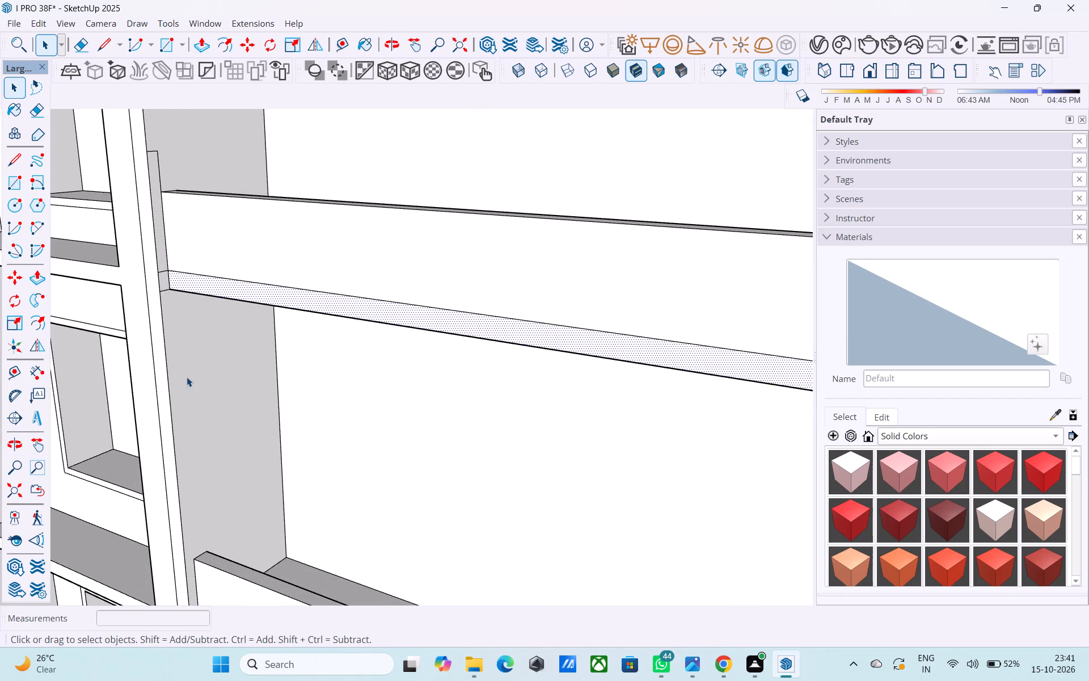
{"action": "key", "text": "p"}
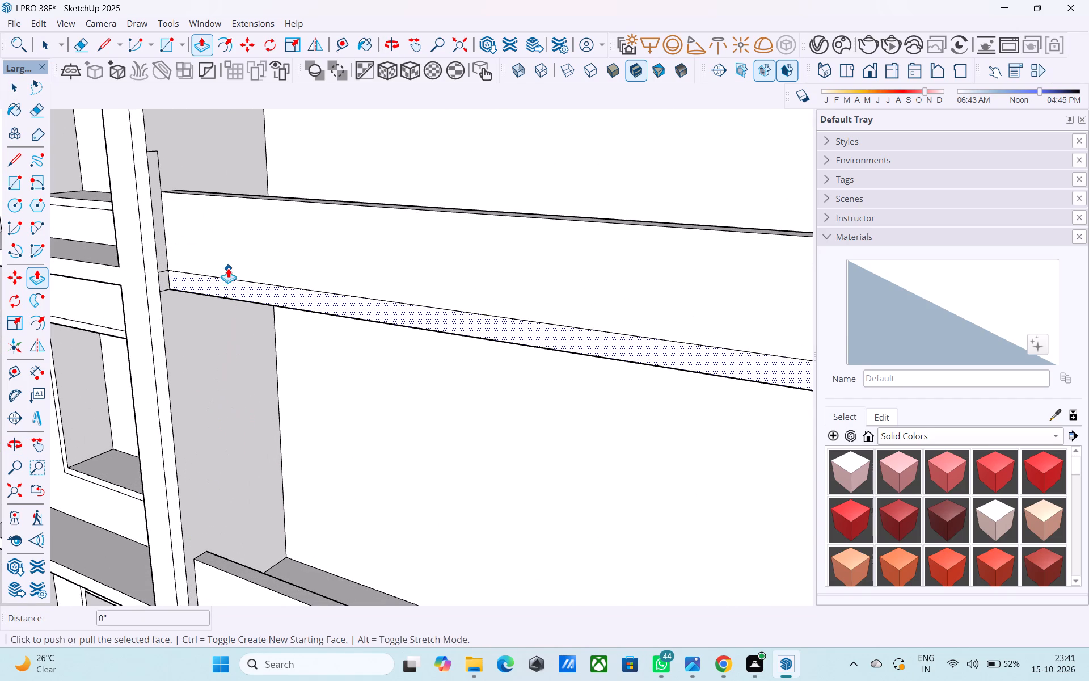
{"action": "double_click", "coordinate": [224, 277]}
{"action": "scroll", "coordinate": [209, 327], "scroll_direction": "down", "scroll_amount": 15}
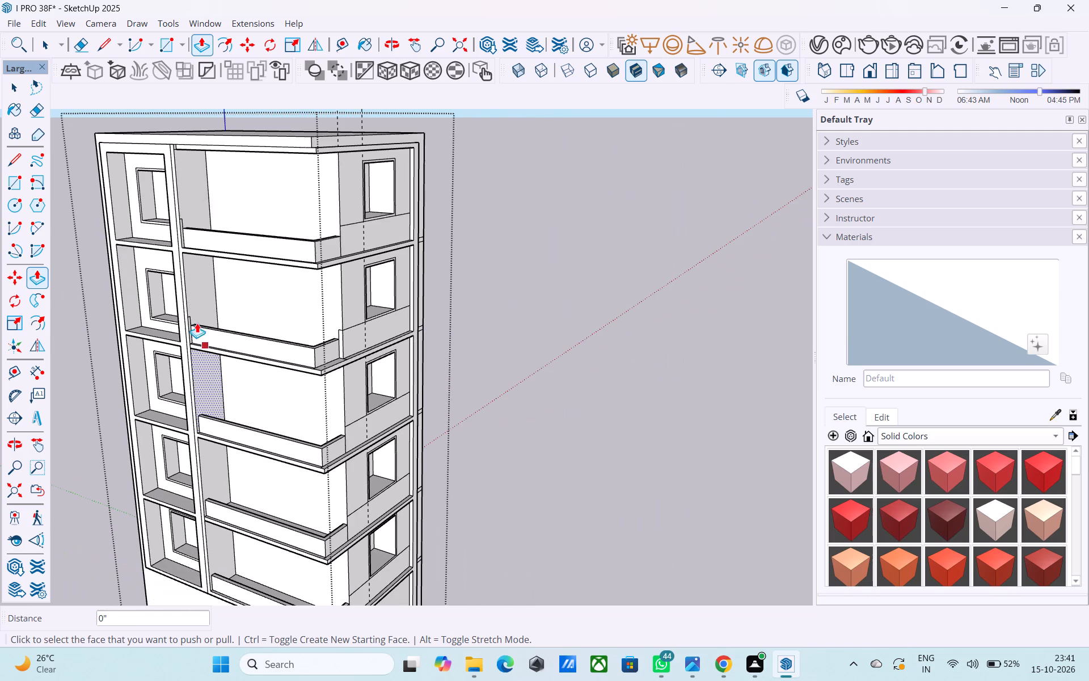
{"action": "scroll", "coordinate": [193, 148], "scroll_direction": "up", "scroll_amount": 9}
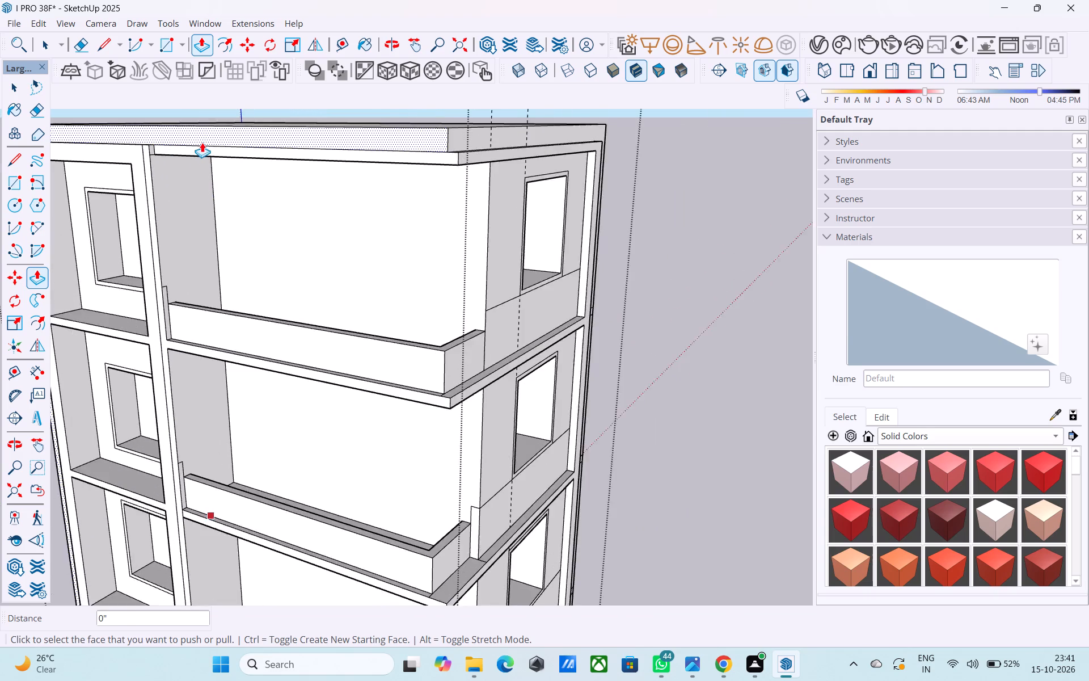
{"action": "scroll", "coordinate": [202, 142], "scroll_direction": "up", "scroll_amount": 3}
{"action": "double_click", "coordinate": [194, 154]}
{"action": "scroll", "coordinate": [194, 155], "scroll_direction": "down", "scroll_amount": 5}
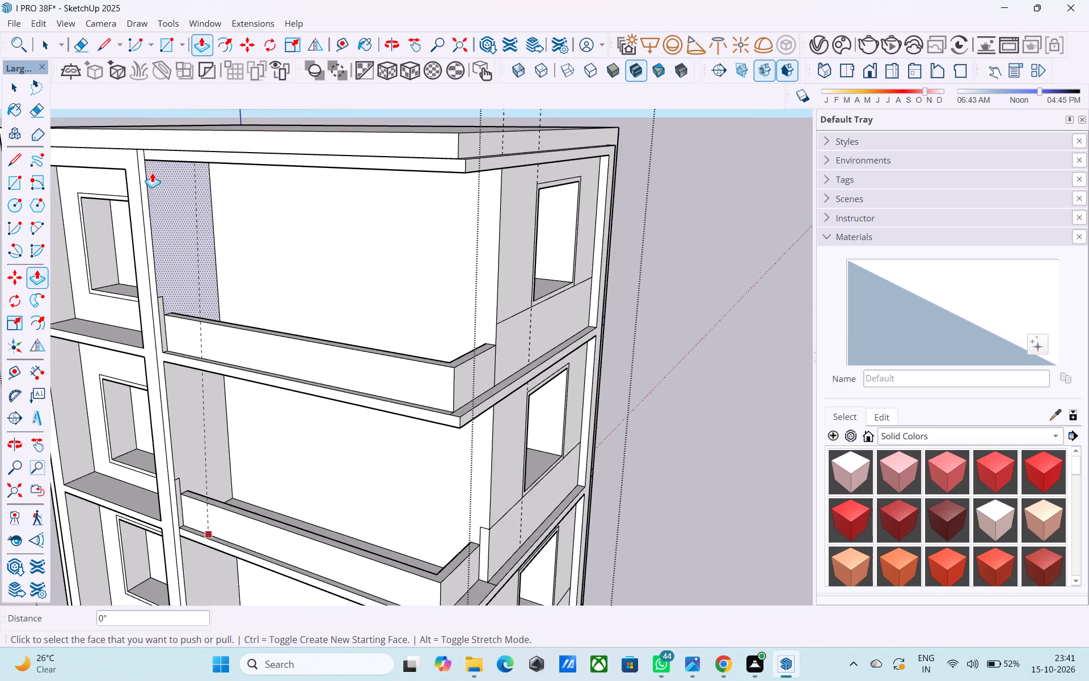
Erase the leftover stub edges between the vertical fin and the parapet ends of the top two balconies.
{"action": "middle_click_drag", "start_coordinate": [152, 173], "coordinate": [149, 154]}
{"action": "middle_click_drag", "start_coordinate": [171, 328], "coordinate": [109, 318]}
{"action": "scroll", "coordinate": [120, 309], "scroll_direction": "down", "scroll_amount": 4}
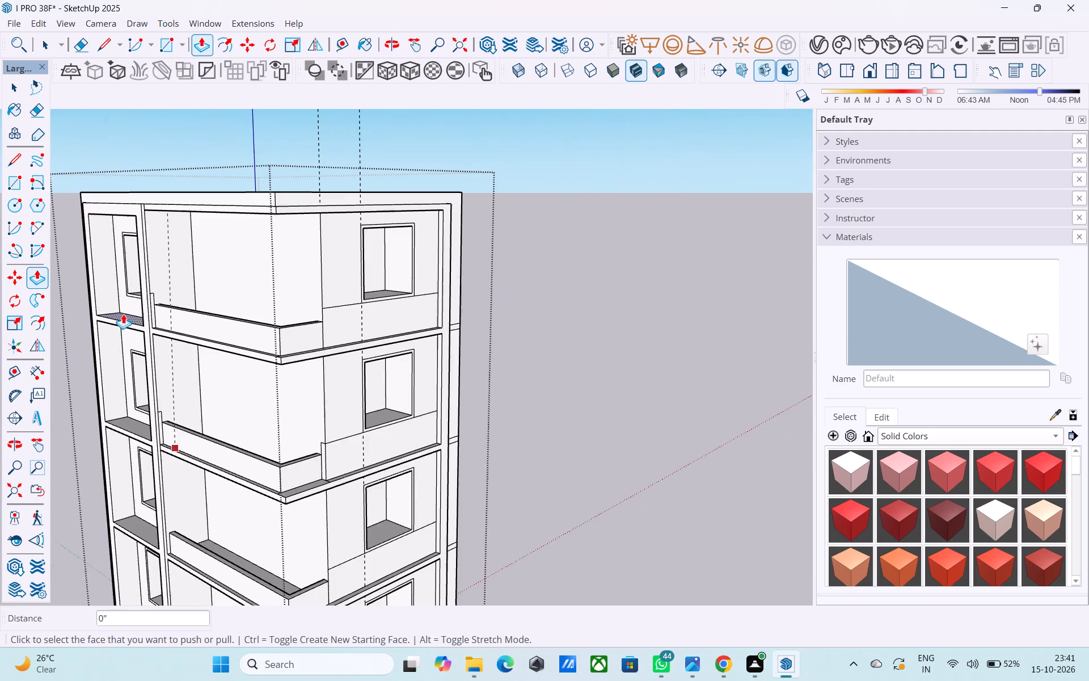
{"action": "scroll", "coordinate": [189, 355], "scroll_direction": "down", "scroll_amount": 1}
{"action": "middle_click_drag", "start_coordinate": [191, 363], "coordinate": [196, 408]}
{"action": "scroll", "coordinate": [180, 390], "scroll_direction": "up", "scroll_amount": 11}
{"action": "key", "text": "e"}
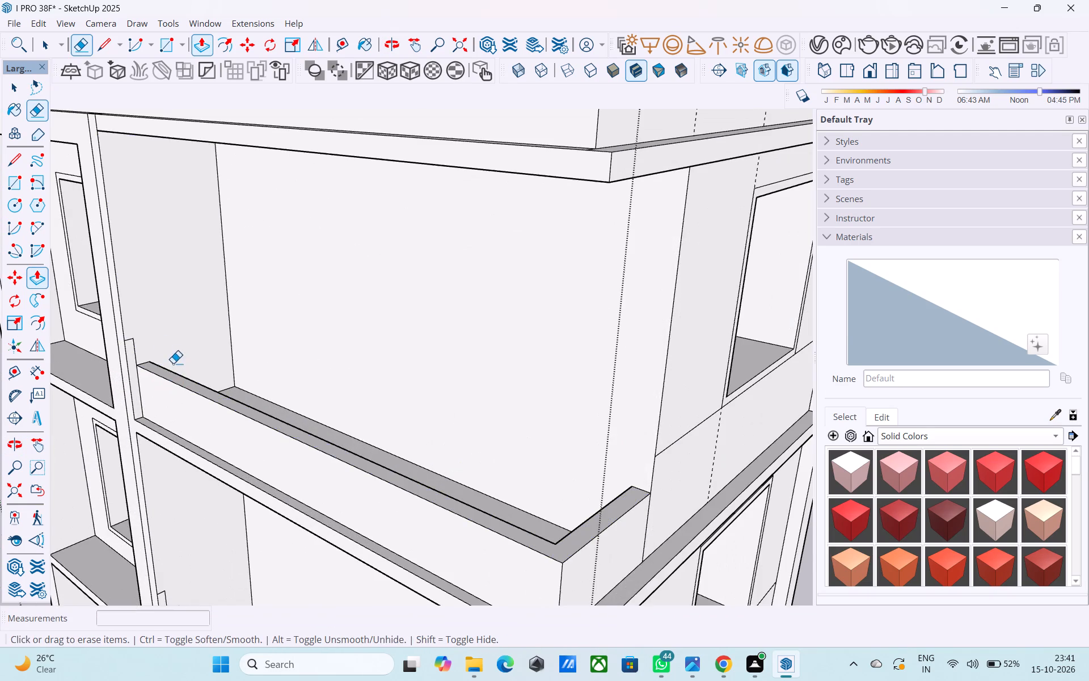
{"action": "scroll", "coordinate": [157, 348], "scroll_direction": "up", "scroll_amount": 3}
{"action": "left_click_drag", "start_coordinate": [125, 341], "coordinate": [123, 334]}
{"action": "scroll", "coordinate": [143, 305], "scroll_direction": "down", "scroll_amount": 10}
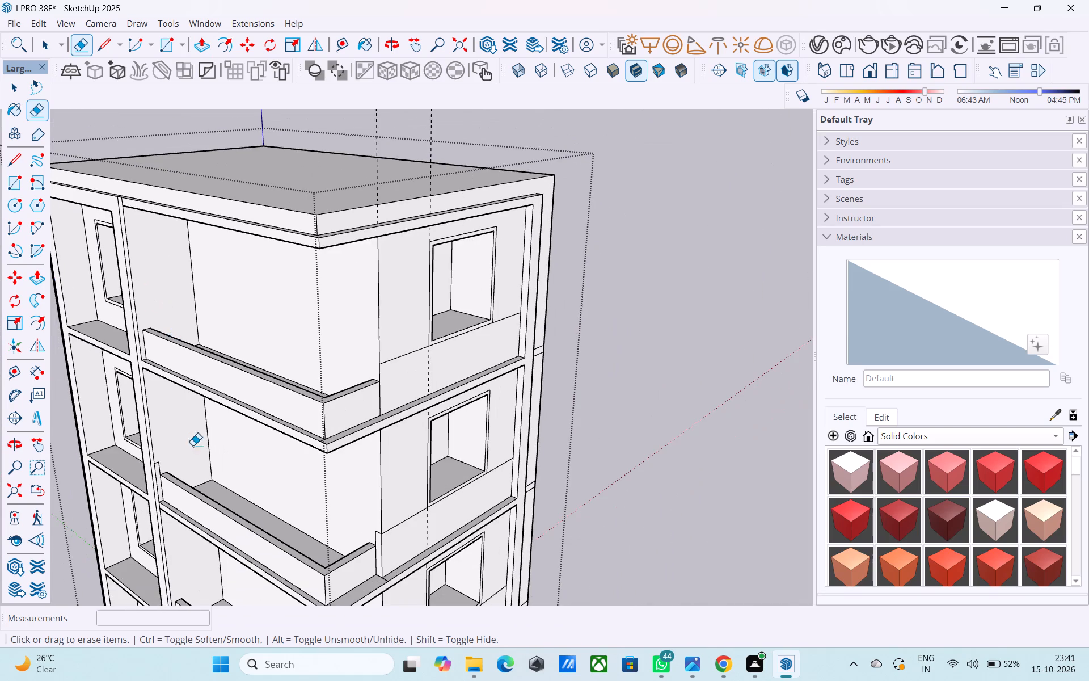
{"action": "scroll", "coordinate": [155, 476], "scroll_direction": "up", "scroll_amount": 10}
{"action": "left_click_drag", "start_coordinate": [159, 448], "coordinate": [160, 442]}
{"action": "scroll", "coordinate": [174, 420], "scroll_direction": "down", "scroll_amount": 8}
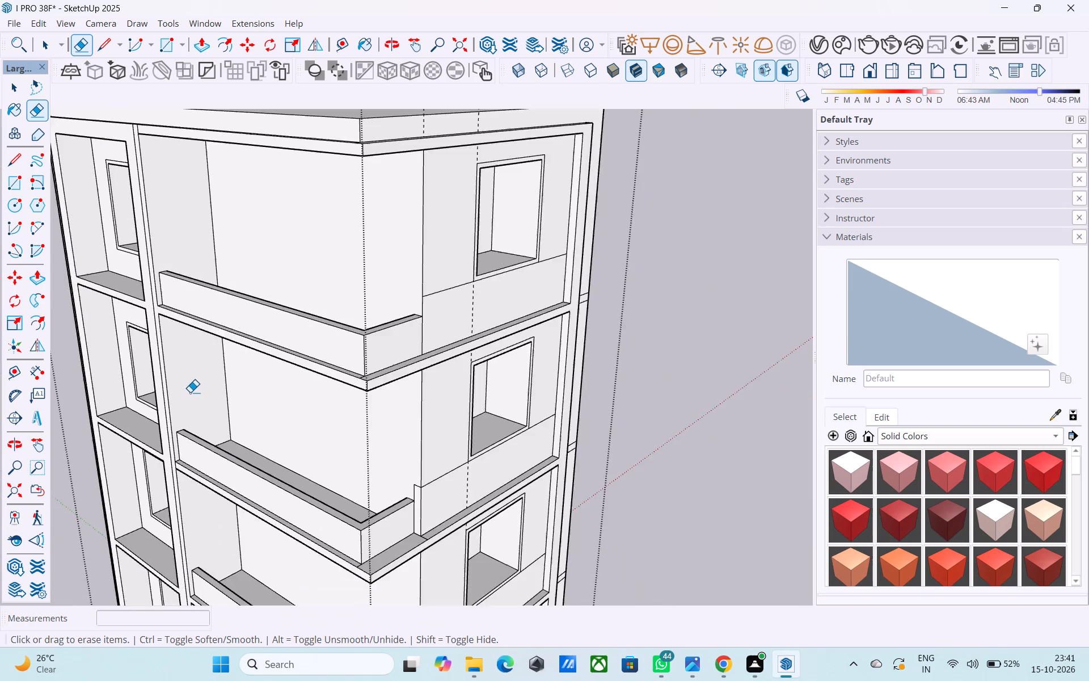
Erase the leftover stub edges at the side-wall end of the second-highest balcony's parapet.
{"action": "scroll", "coordinate": [190, 392], "scroll_direction": "down", "scroll_amount": 6}
{"action": "middle_click_drag", "start_coordinate": [186, 473], "coordinate": [184, 460]}
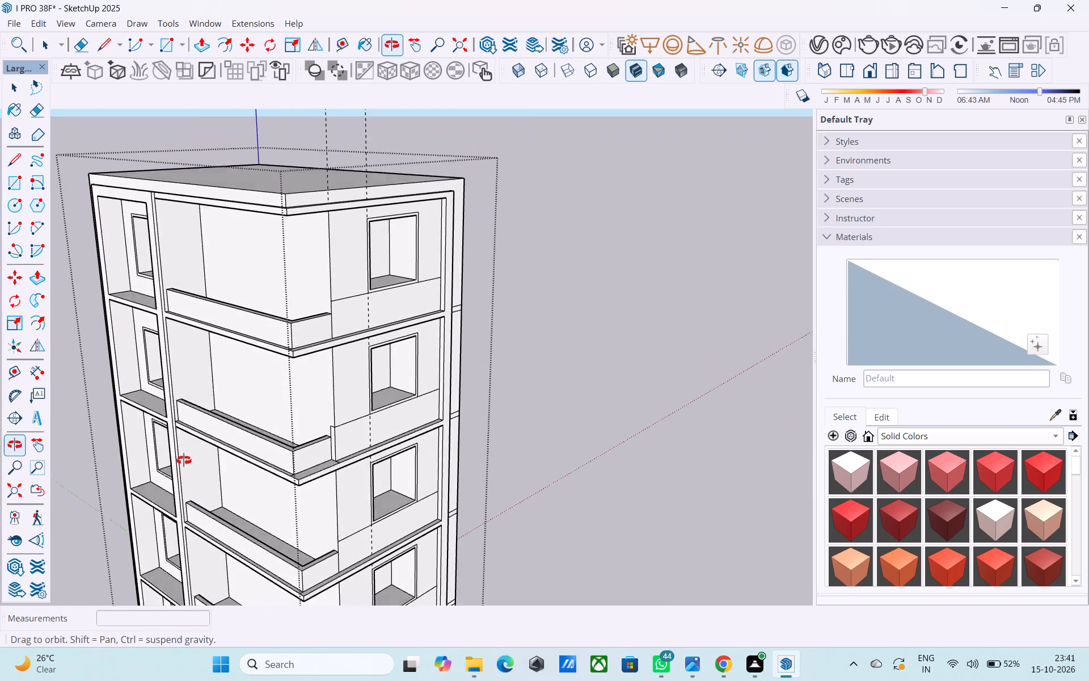
{"action": "middle_click_drag", "start_coordinate": [184, 460], "coordinate": [150, 458]}
{"action": "scroll", "coordinate": [168, 472], "scroll_direction": "up", "scroll_amount": 13}
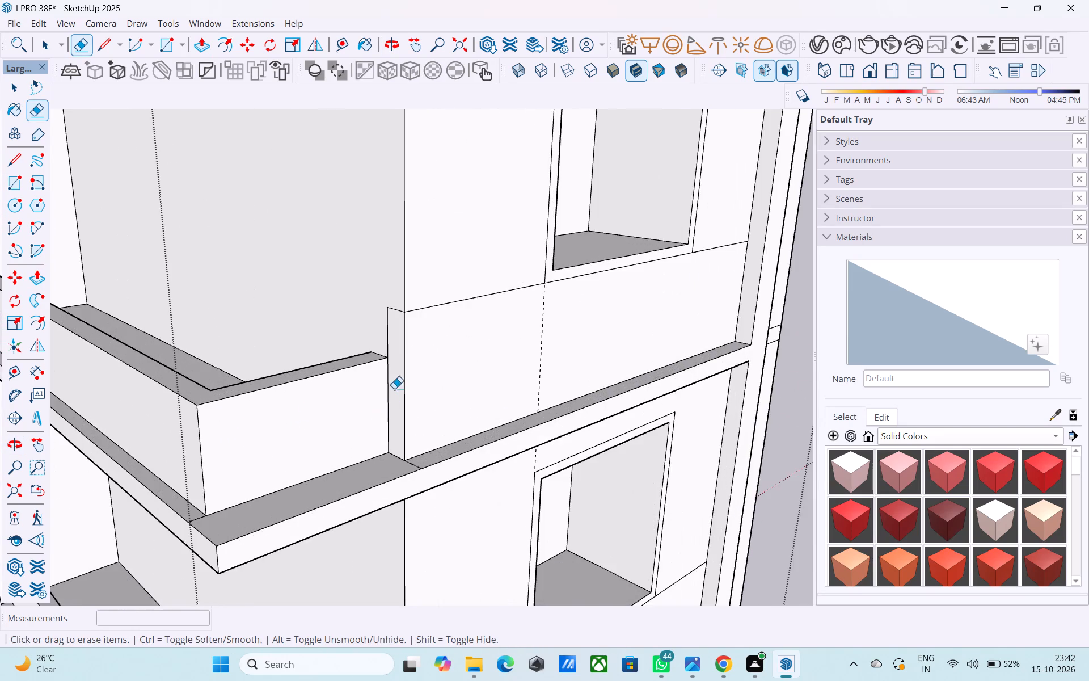
{"action": "scroll", "coordinate": [395, 362], "scroll_direction": "up", "scroll_amount": 4}
{"action": "left_click_drag", "start_coordinate": [382, 331], "coordinate": [373, 323]}
{"action": "left_click_drag", "start_coordinate": [384, 290], "coordinate": [378, 285]}
{"action": "left_click_drag", "start_coordinate": [380, 281], "coordinate": [385, 292]}
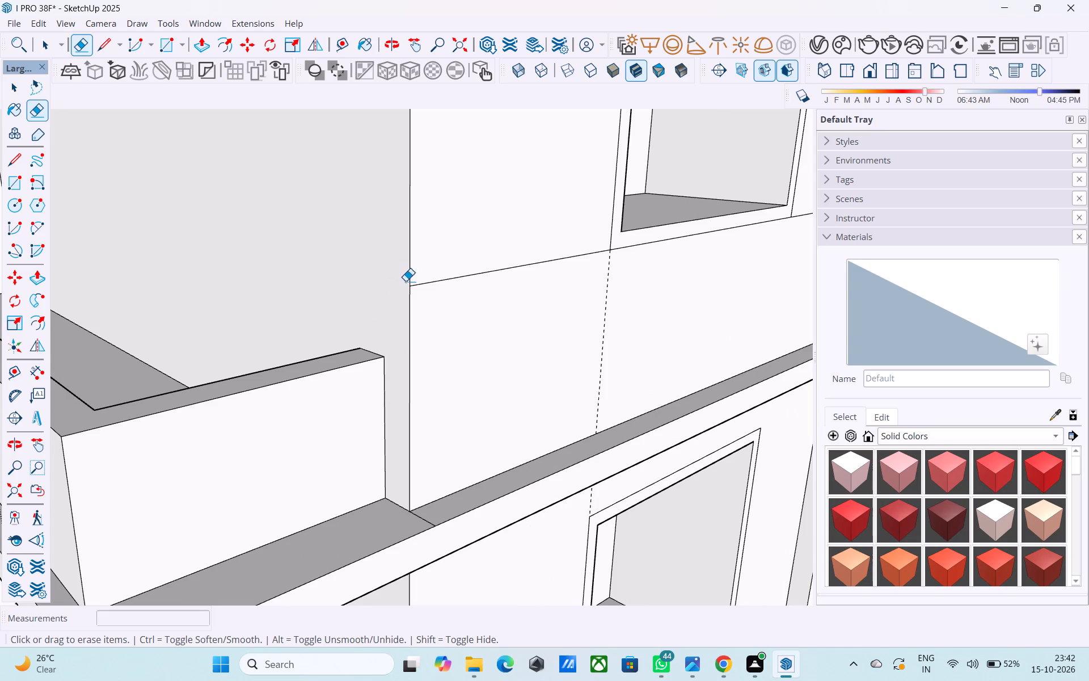
Erase the horizontal lines across the side wall below the windows of the top two floors.
{"action": "left_click_drag", "start_coordinate": [420, 275], "coordinate": [420, 291]}
{"action": "scroll", "coordinate": [414, 296], "scroll_direction": "down", "scroll_amount": 19}
{"action": "middle_click_drag", "start_coordinate": [483, 329], "coordinate": [341, 371]}
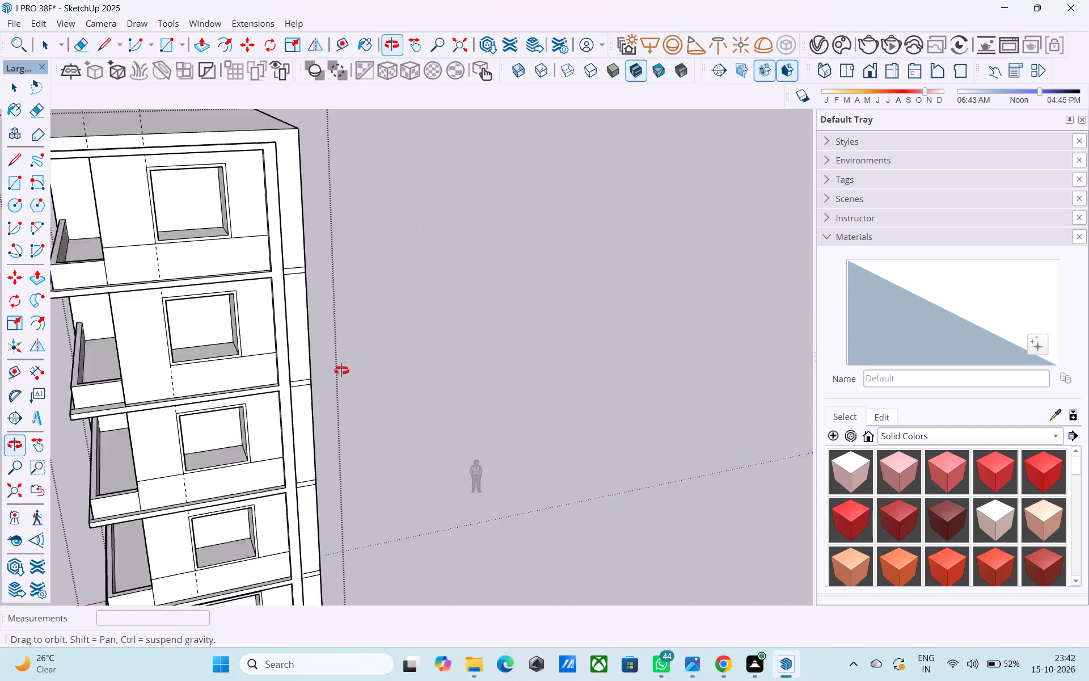
{"action": "middle_click_drag", "start_coordinate": [341, 371], "coordinate": [339, 373]}
{"action": "left_click_drag", "start_coordinate": [202, 382], "coordinate": [204, 398]}
{"action": "left_click", "coordinate": [195, 274]}
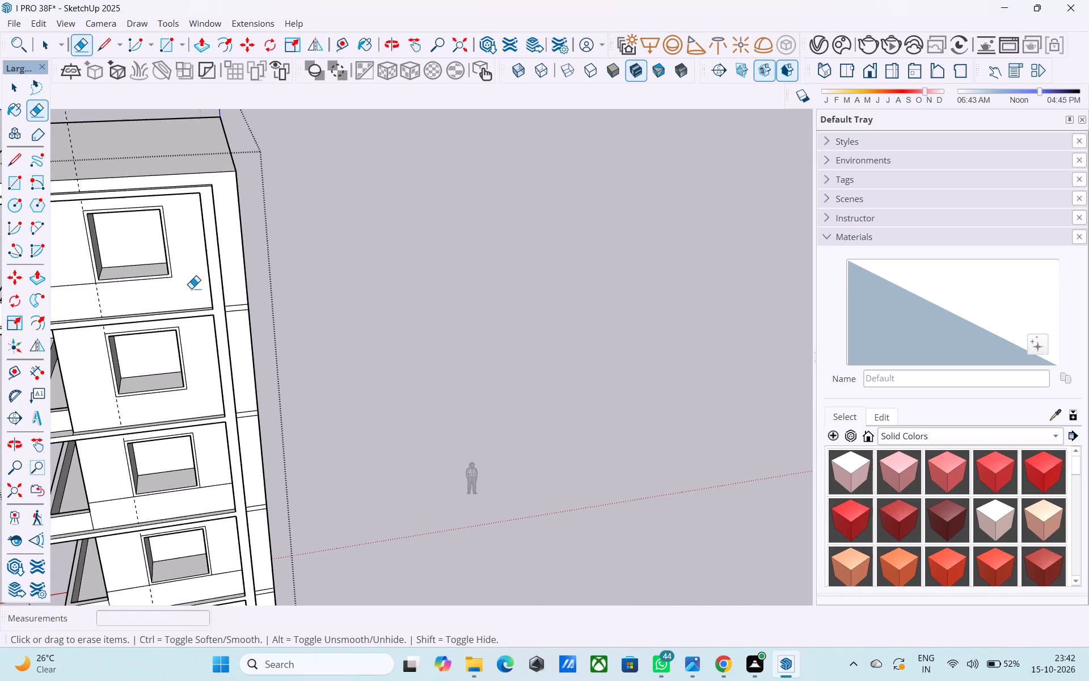
{"action": "scroll", "coordinate": [278, 271], "scroll_direction": "down", "scroll_amount": 5}
{"action": "scroll", "coordinate": [213, 299], "scroll_direction": "up", "scroll_amount": 6}
{"action": "left_click_drag", "start_coordinate": [152, 246], "coordinate": [158, 272]}
Erase the balcony-side segments of the horizontal lines below the side windows on the three lower floors.
{"action": "scroll", "coordinate": [357, 256], "scroll_direction": "down", "scroll_amount": 4}
{"action": "middle_click_drag", "start_coordinate": [282, 360], "coordinate": [279, 348]}
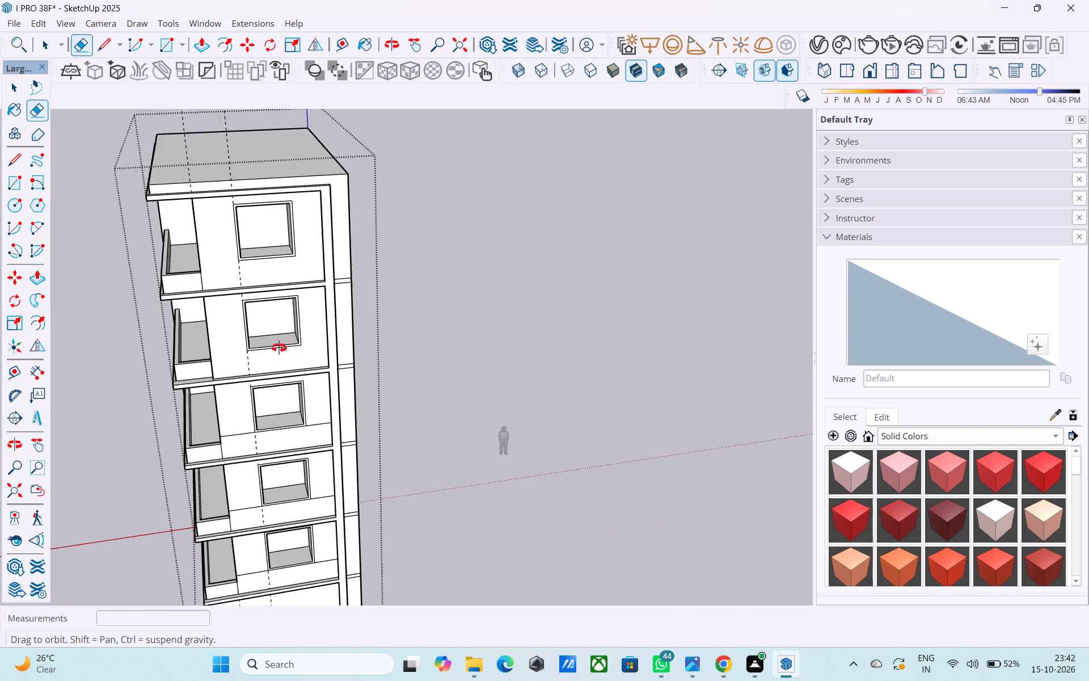
{"action": "middle_click_drag", "start_coordinate": [279, 348], "coordinate": [276, 255]}
{"action": "scroll", "coordinate": [235, 435], "scroll_direction": "up", "scroll_amount": 4}
{"action": "left_click_drag", "start_coordinate": [227, 391], "coordinate": [227, 418]}
{"action": "left_click_drag", "start_coordinate": [230, 253], "coordinate": [233, 271]}
{"action": "middle_click_drag", "start_coordinate": [258, 447], "coordinate": [264, 491]}
{"action": "scroll", "coordinate": [260, 473], "scroll_direction": "down", "scroll_amount": 7}
{"action": "middle_click_drag", "start_coordinate": [259, 495], "coordinate": [236, 415]}
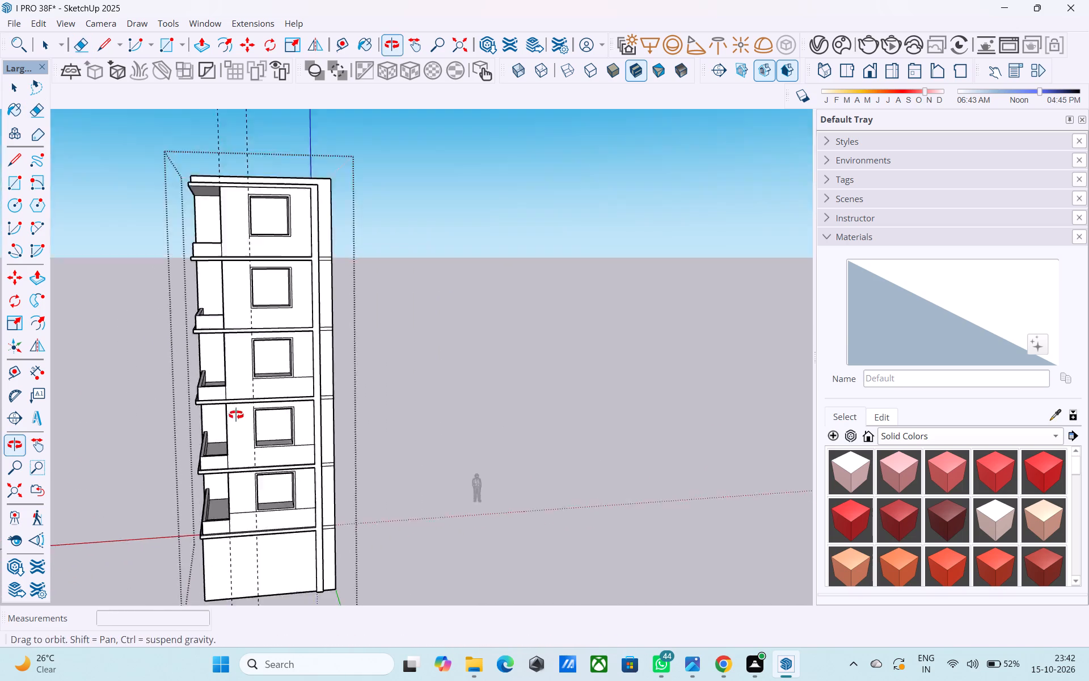
{"action": "middle_click_drag", "start_coordinate": [236, 415], "coordinate": [230, 400]}
{"action": "scroll", "coordinate": [223, 435], "scroll_direction": "up", "scroll_amount": 9}
{"action": "left_click_drag", "start_coordinate": [242, 510], "coordinate": [242, 515]}
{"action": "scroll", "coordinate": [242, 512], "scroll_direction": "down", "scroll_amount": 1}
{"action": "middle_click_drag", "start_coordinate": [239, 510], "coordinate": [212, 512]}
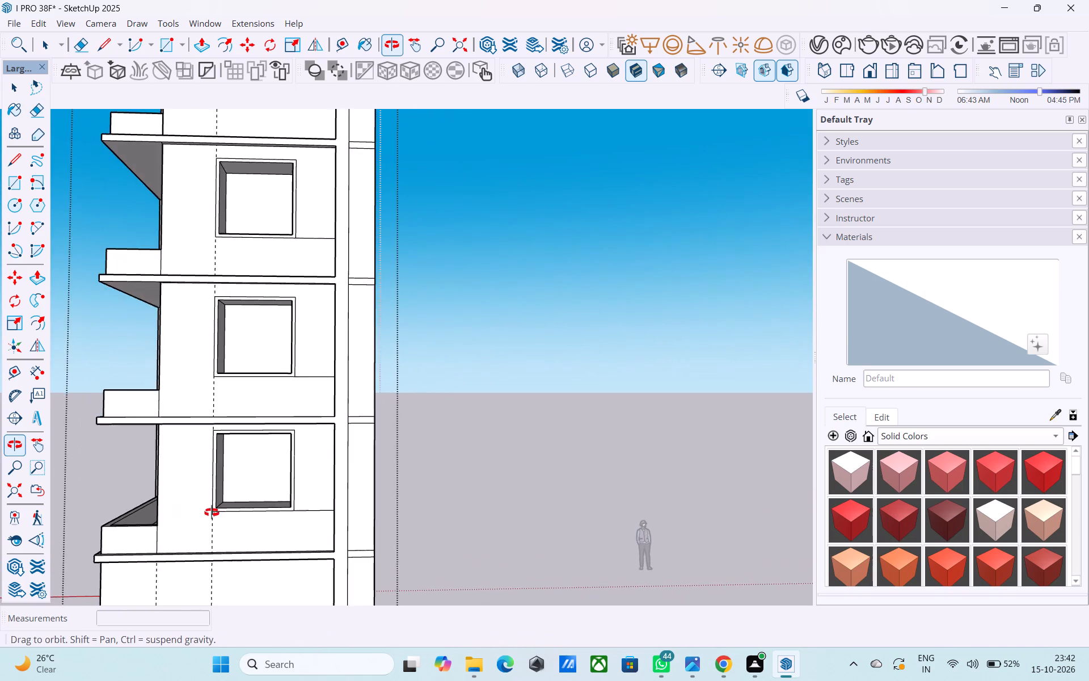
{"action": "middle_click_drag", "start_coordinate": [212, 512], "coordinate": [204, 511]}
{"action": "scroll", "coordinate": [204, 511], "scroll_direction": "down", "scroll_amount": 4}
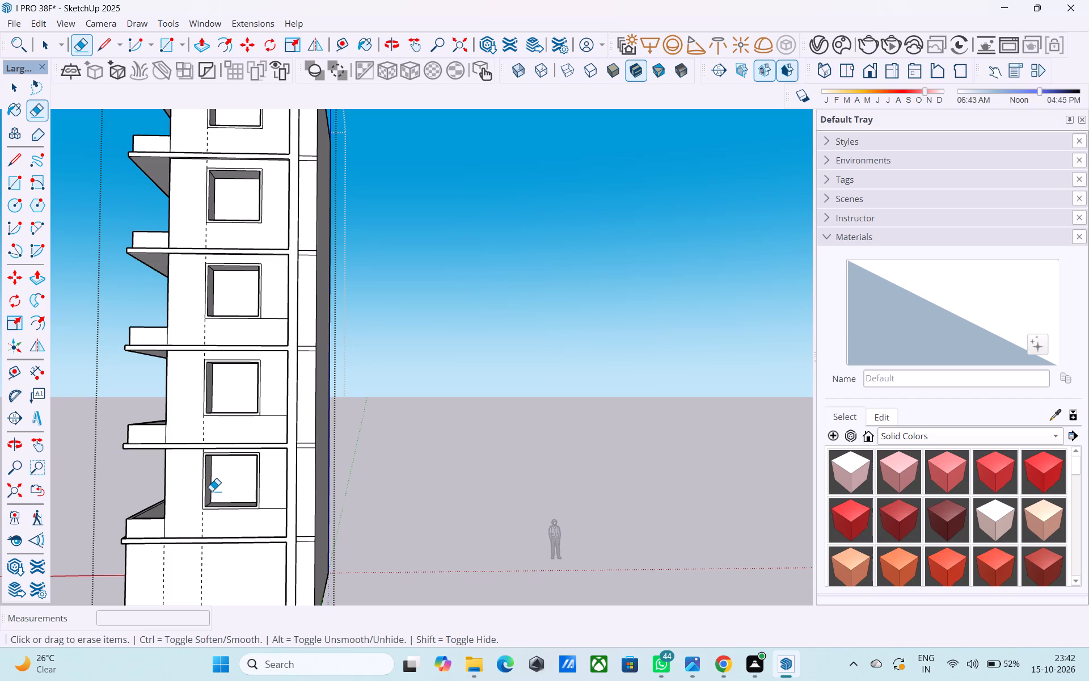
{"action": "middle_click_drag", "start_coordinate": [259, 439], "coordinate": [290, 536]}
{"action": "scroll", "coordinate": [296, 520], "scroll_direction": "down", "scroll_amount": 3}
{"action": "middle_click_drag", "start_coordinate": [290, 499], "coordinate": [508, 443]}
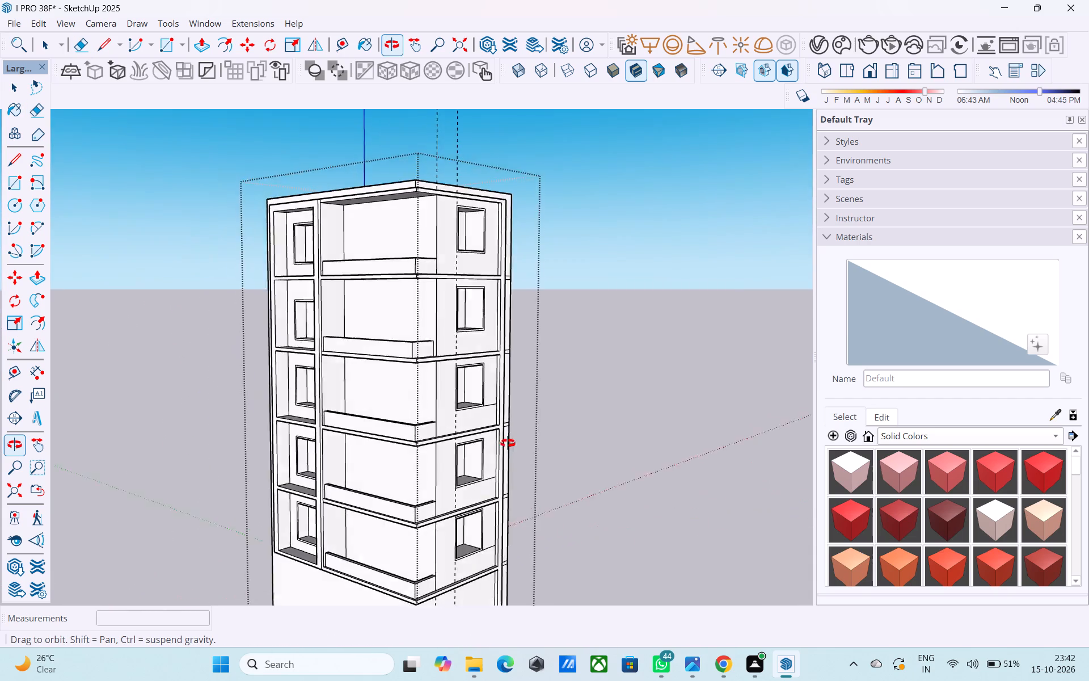
Draw a 7' by 3' door rectangle on the top balcony's end wall, starting 6" from the inner floor corner.
{"action": "middle_click_drag", "start_coordinate": [508, 443], "coordinate": [528, 438]}
{"action": "middle_click_drag", "start_coordinate": [450, 438], "coordinate": [328, 527]}
{"action": "scroll", "coordinate": [328, 385], "scroll_direction": "up", "scroll_amount": 11}
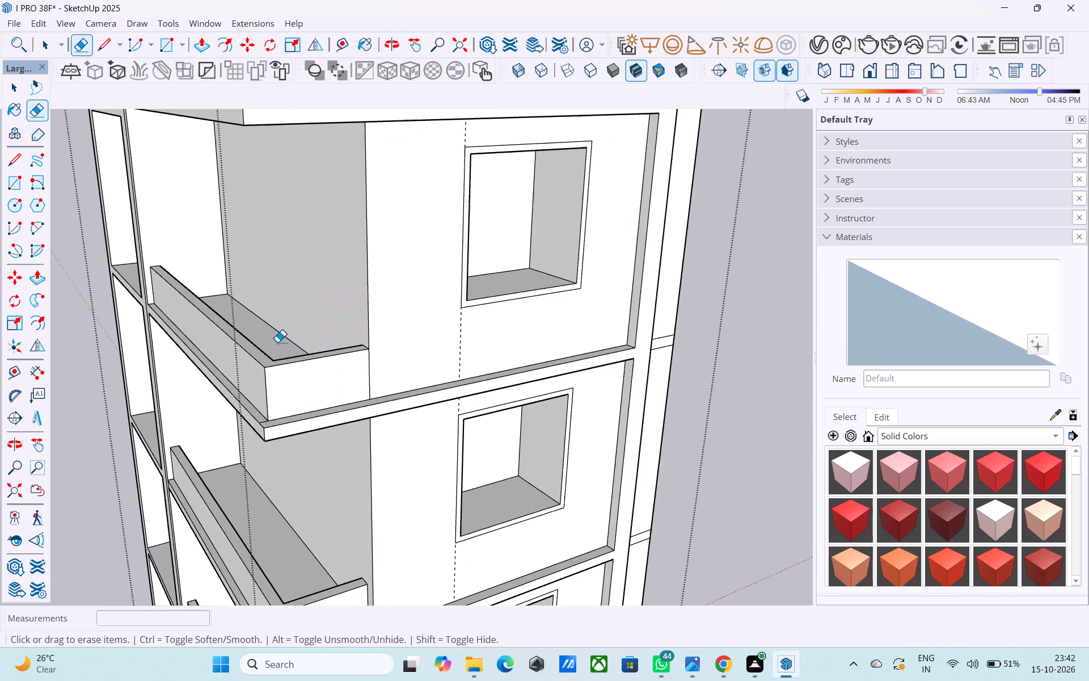
{"action": "middle_click_drag", "start_coordinate": [266, 394], "coordinate": [234, 438], "text": "shift"}
{"action": "middle_click_drag", "start_coordinate": [392, 440], "coordinate": [357, 449]}
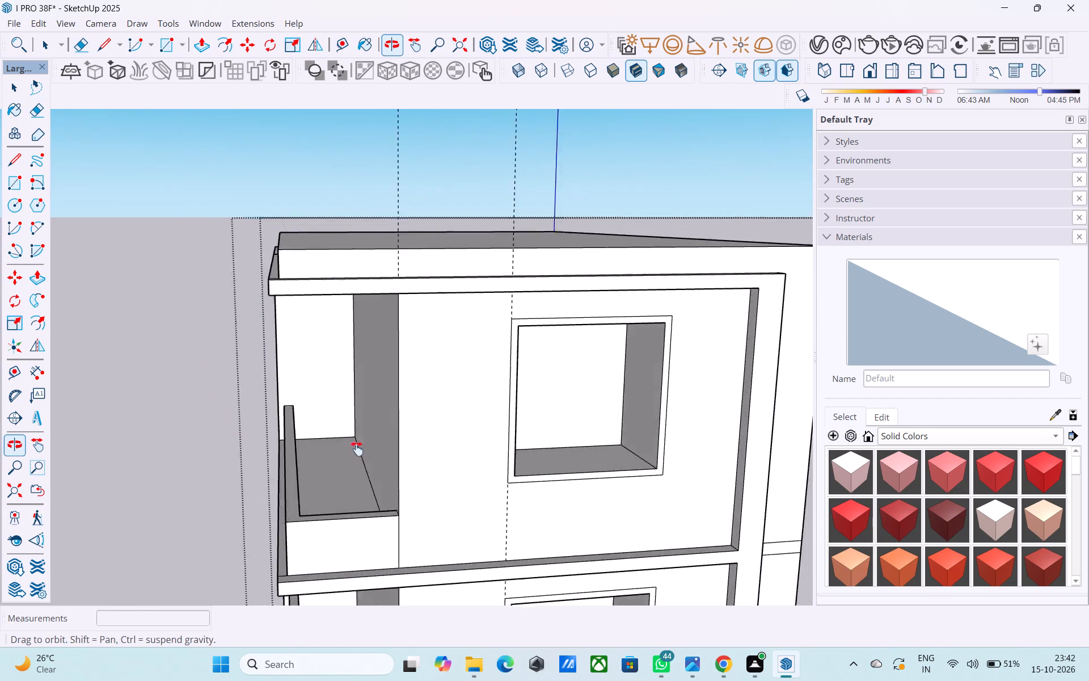
{"action": "middle_click_drag", "start_coordinate": [357, 449], "coordinate": [345, 439]}
{"action": "scroll", "coordinate": [347, 431], "scroll_direction": "up", "scroll_amount": 3}
{"action": "key", "text": "r"}
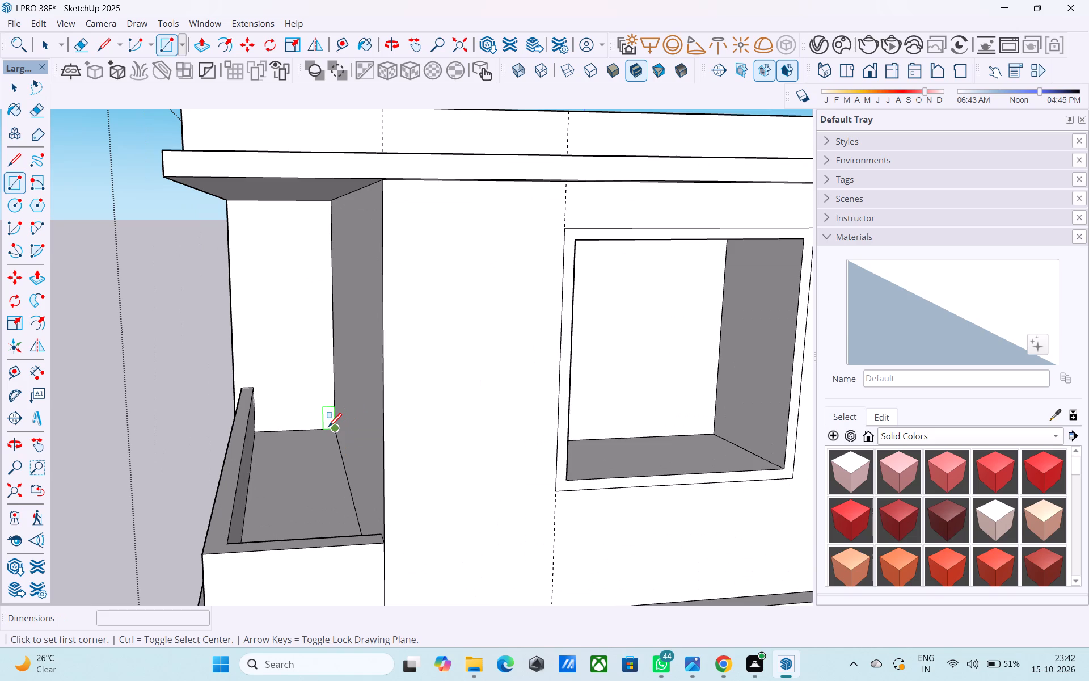
{"action": "scroll", "coordinate": [328, 429], "scroll_direction": "up", "scroll_amount": 4}
{"action": "key", "text": "l"}
{"action": "left_click", "coordinate": [333, 430]}
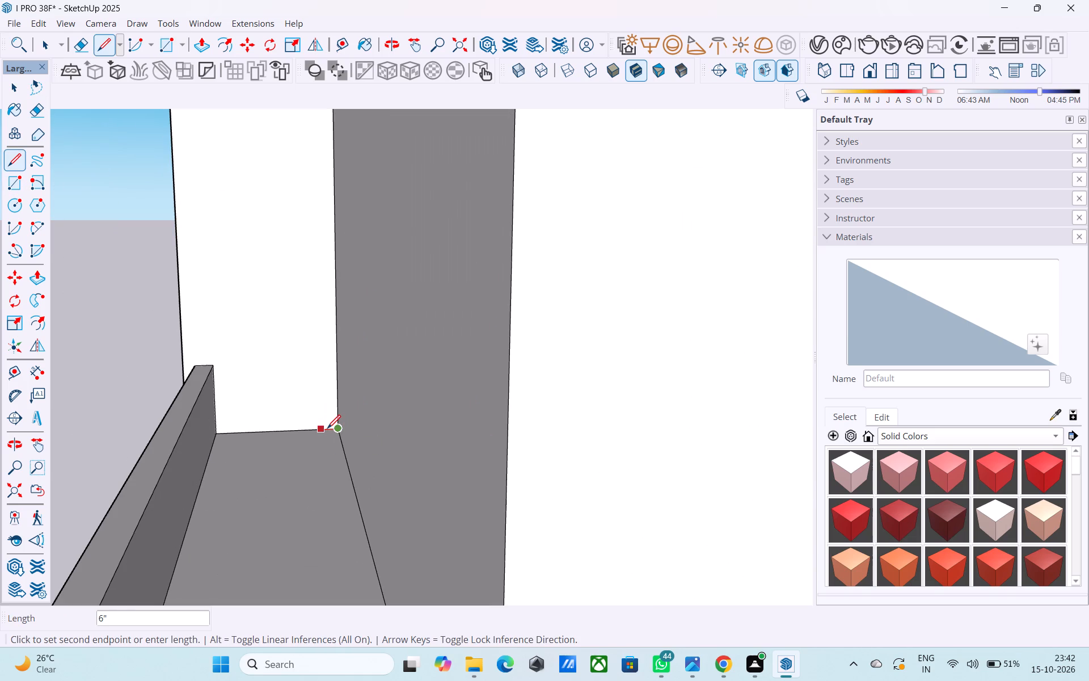
{"action": "left_click", "coordinate": [327, 430]}
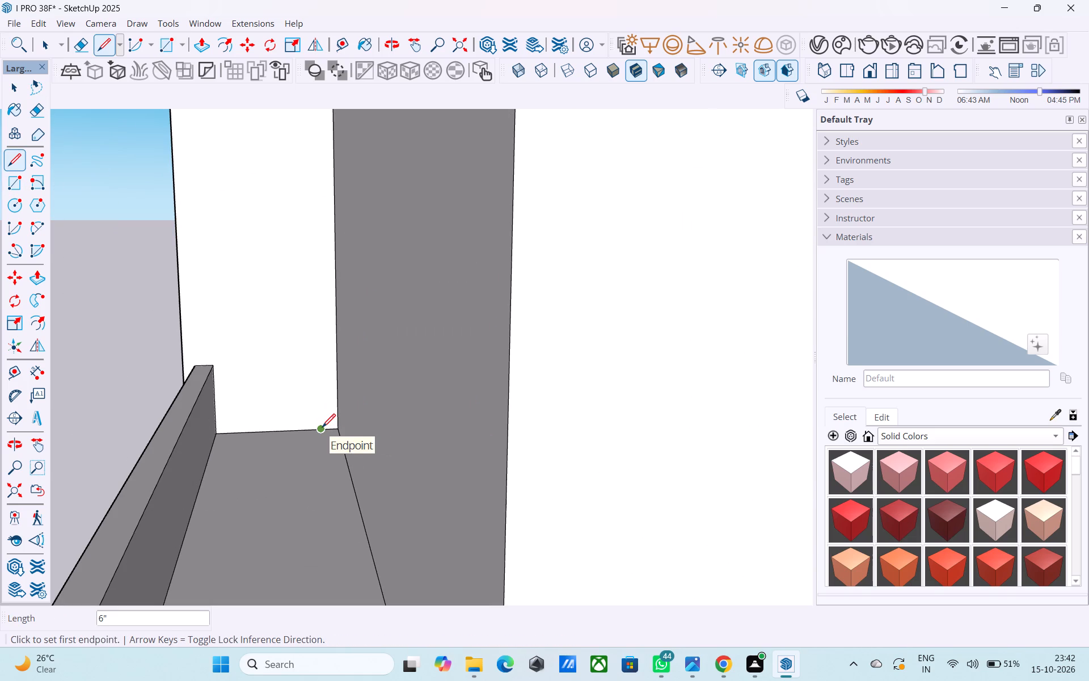
{"action": "key", "text": "r"}
{"action": "left_click", "coordinate": [322, 428]}
{"action": "type", "text": "7',"}
{"action": "type", "text": "3'"}
{"action": "key", "text": "Return"}
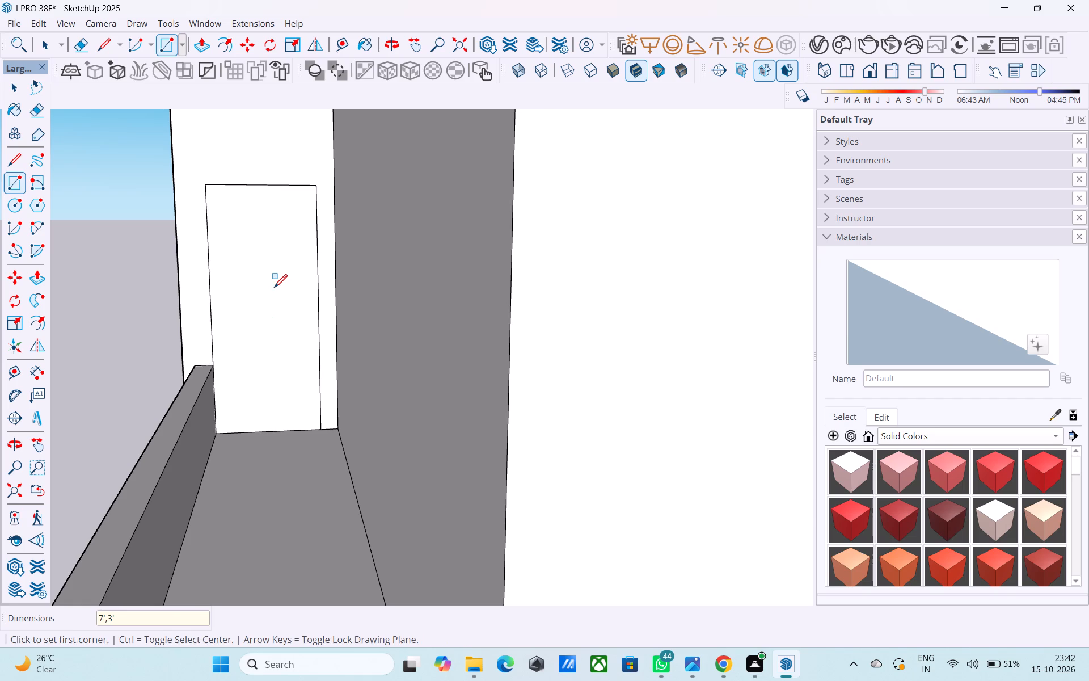
Offset the top balcony's door outline 3" inward to form a frame.
{"action": "key", "text": "space"}
{"action": "left_click", "coordinate": [274, 289]}
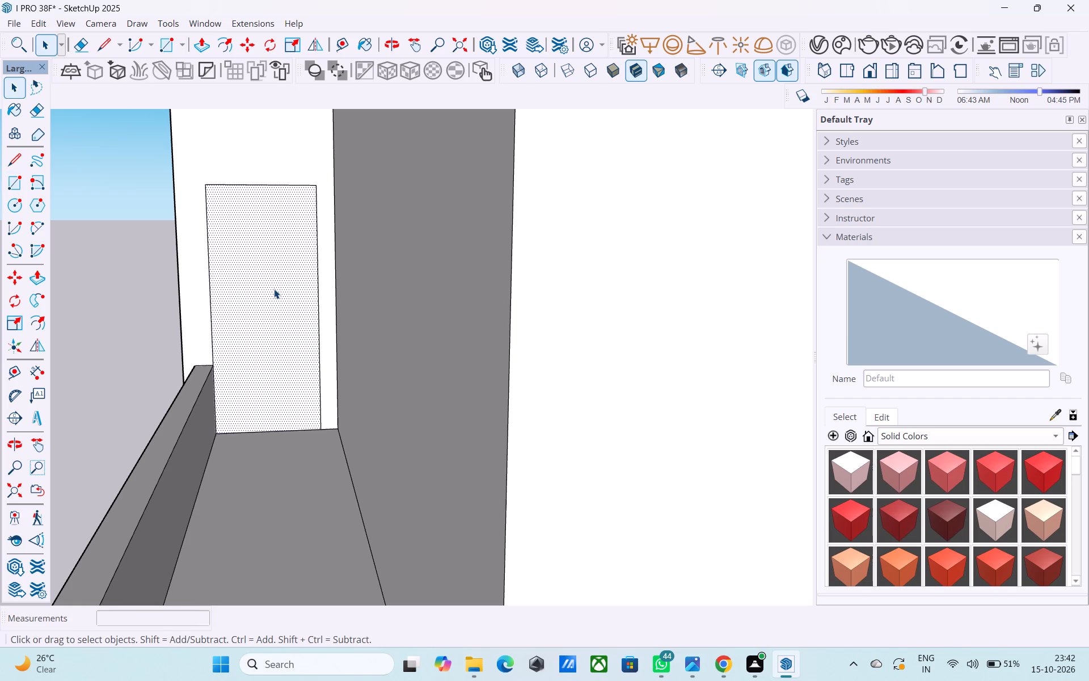
{"action": "key", "text": "f"}
{"action": "left_click", "coordinate": [291, 320]}
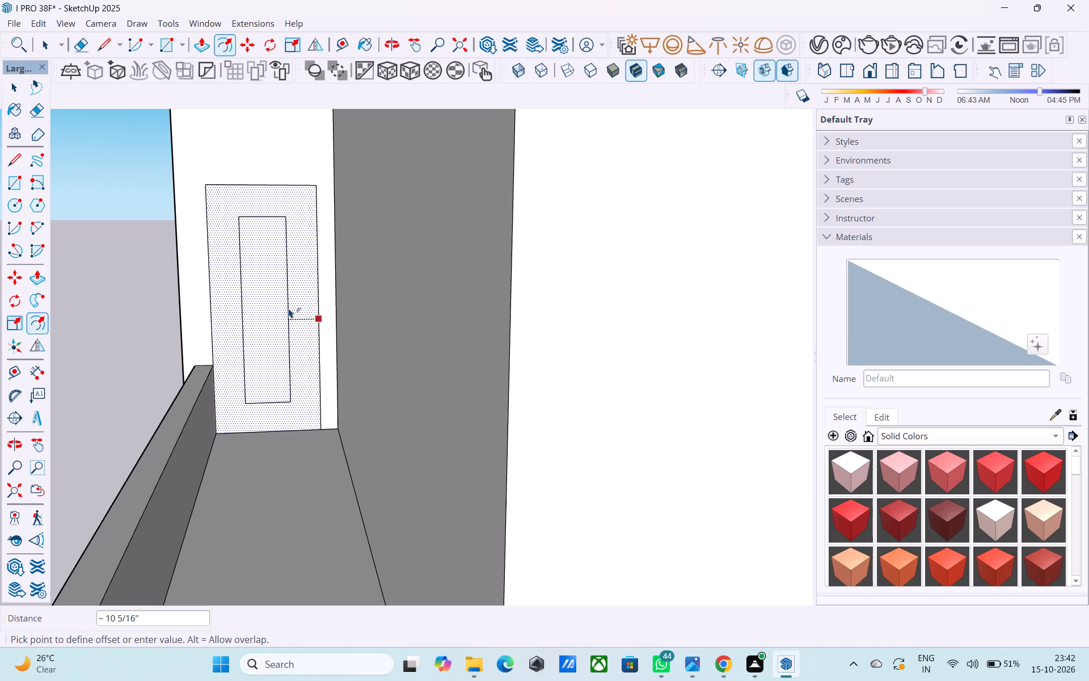
{"action": "type", "text": "3\""}
{"action": "key", "text": "Return"}
{"action": "key", "text": "space"}
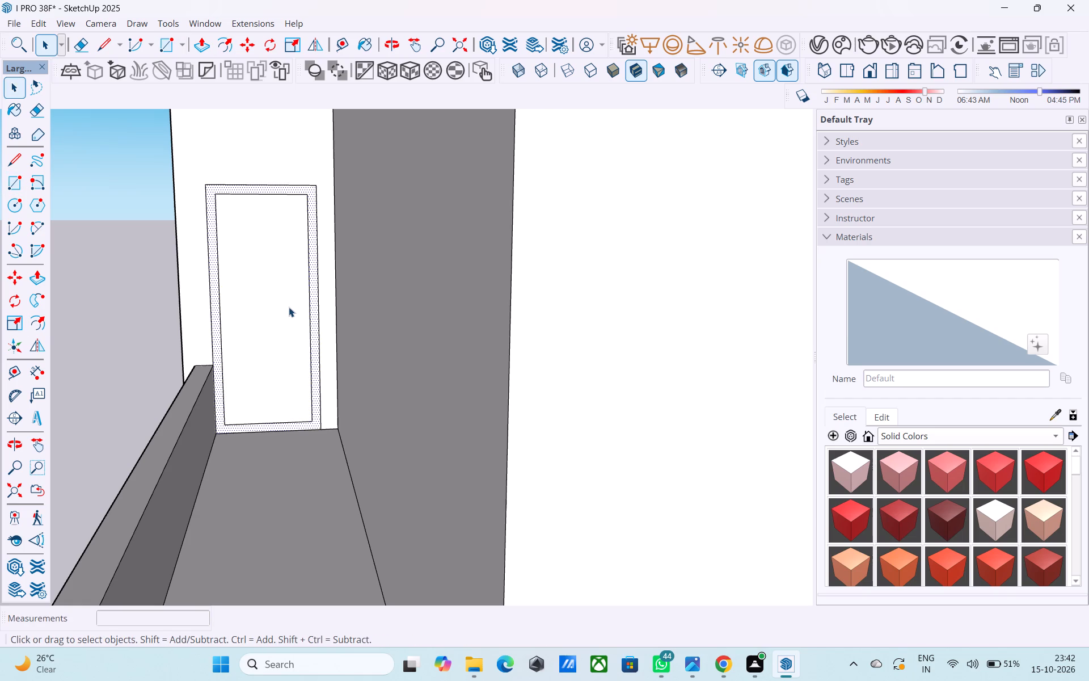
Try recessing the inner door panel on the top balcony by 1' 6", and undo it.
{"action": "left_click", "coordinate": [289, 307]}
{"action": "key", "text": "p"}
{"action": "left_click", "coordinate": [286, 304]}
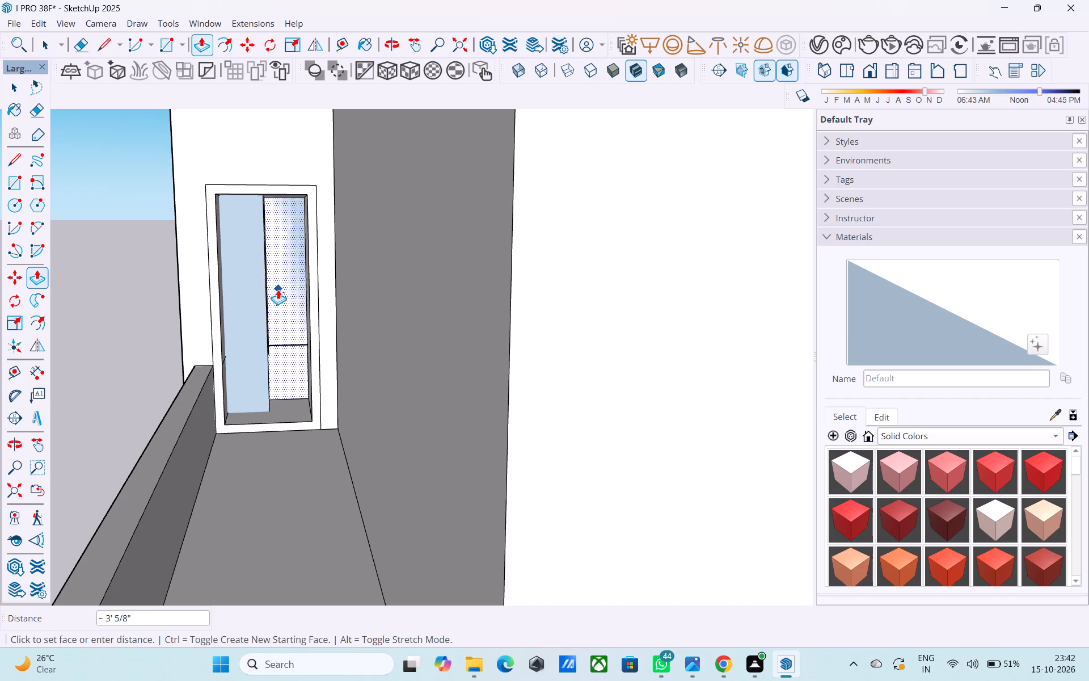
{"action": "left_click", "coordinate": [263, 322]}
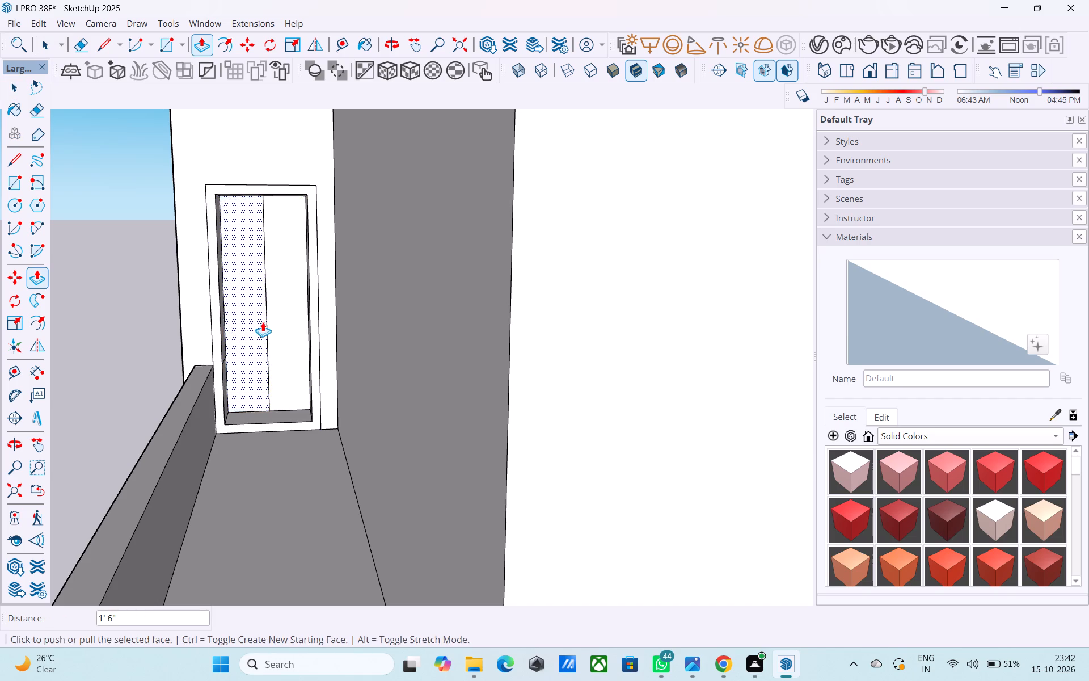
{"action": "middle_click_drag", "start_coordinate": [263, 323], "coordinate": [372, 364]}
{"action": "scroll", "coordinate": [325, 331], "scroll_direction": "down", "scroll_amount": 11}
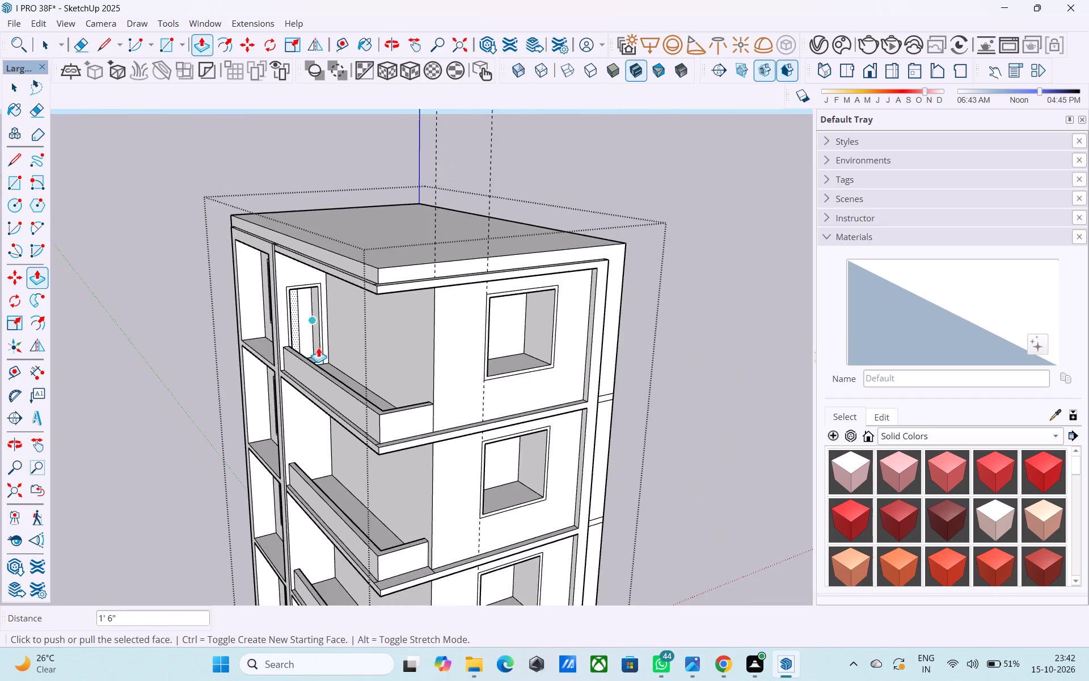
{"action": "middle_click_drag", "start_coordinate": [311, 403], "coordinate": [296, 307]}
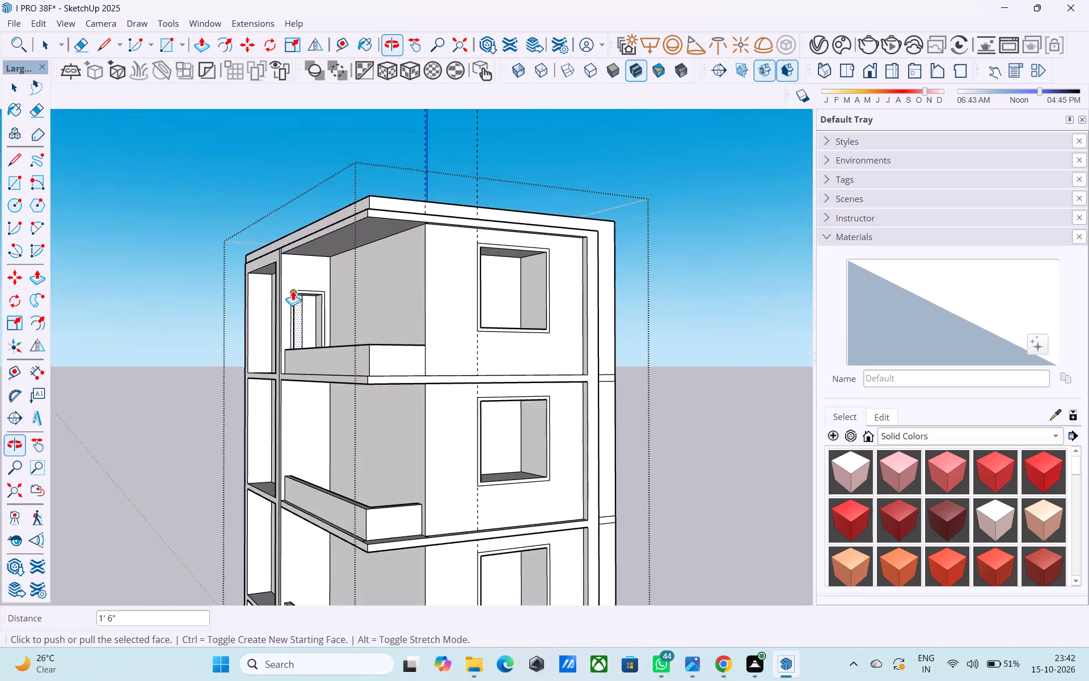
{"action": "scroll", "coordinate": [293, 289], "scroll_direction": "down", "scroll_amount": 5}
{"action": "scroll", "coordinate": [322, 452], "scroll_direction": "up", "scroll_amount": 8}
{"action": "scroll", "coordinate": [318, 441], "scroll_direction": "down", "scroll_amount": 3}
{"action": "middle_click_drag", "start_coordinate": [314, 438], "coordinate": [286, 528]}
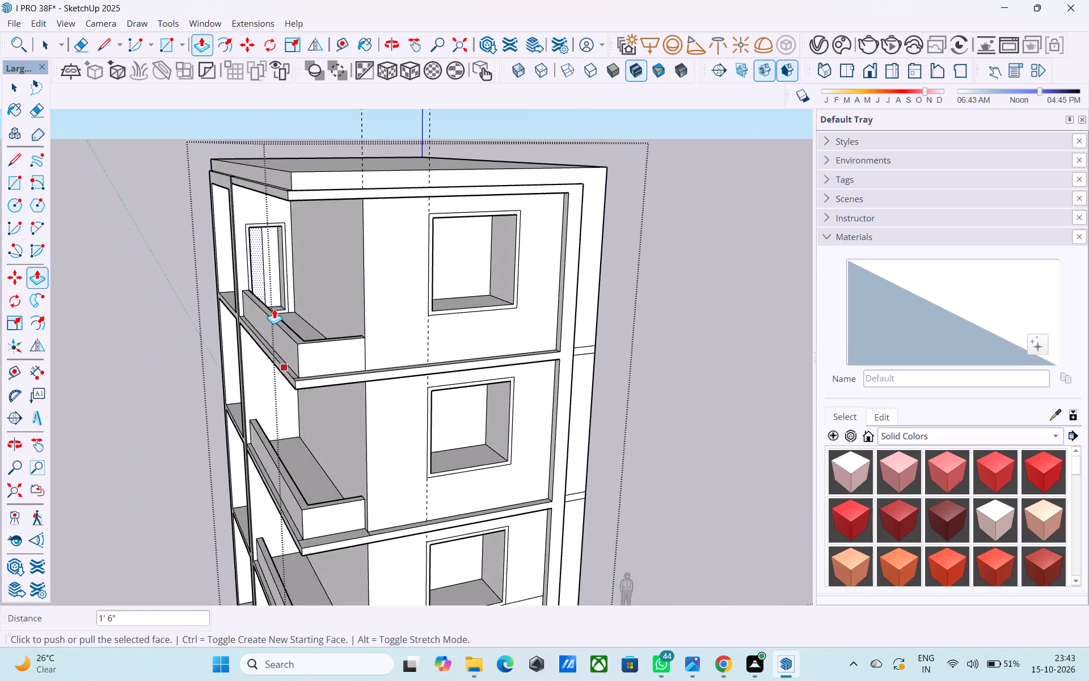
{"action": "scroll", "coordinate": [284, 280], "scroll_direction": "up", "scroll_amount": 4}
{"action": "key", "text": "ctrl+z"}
Recess the inner door panel on the top balcony to a depth of 1'.
{"action": "key", "text": "space"}
{"action": "left_click", "coordinate": [273, 267]}
{"action": "scroll", "coordinate": [273, 267], "scroll_direction": "up", "scroll_amount": 4}
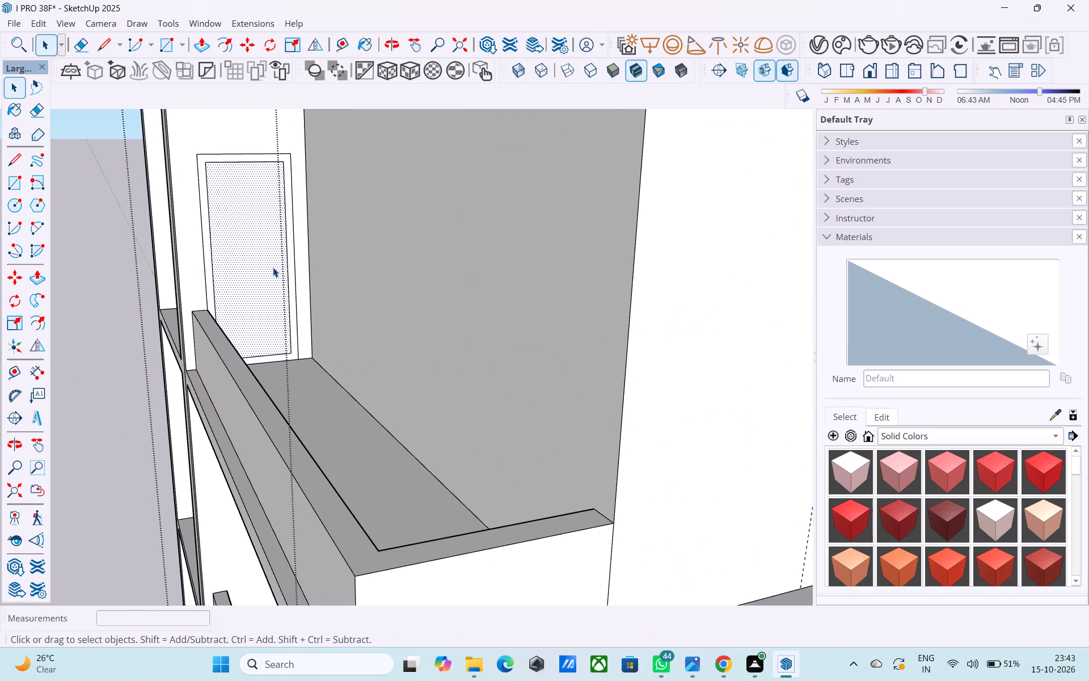
{"action": "key", "text": "p"}
{"action": "left_click", "coordinate": [272, 266]}
{"action": "key", "text": "2"}
{"action": "key", "text": "apostrophe"}
{"action": "key", "text": "Return"}
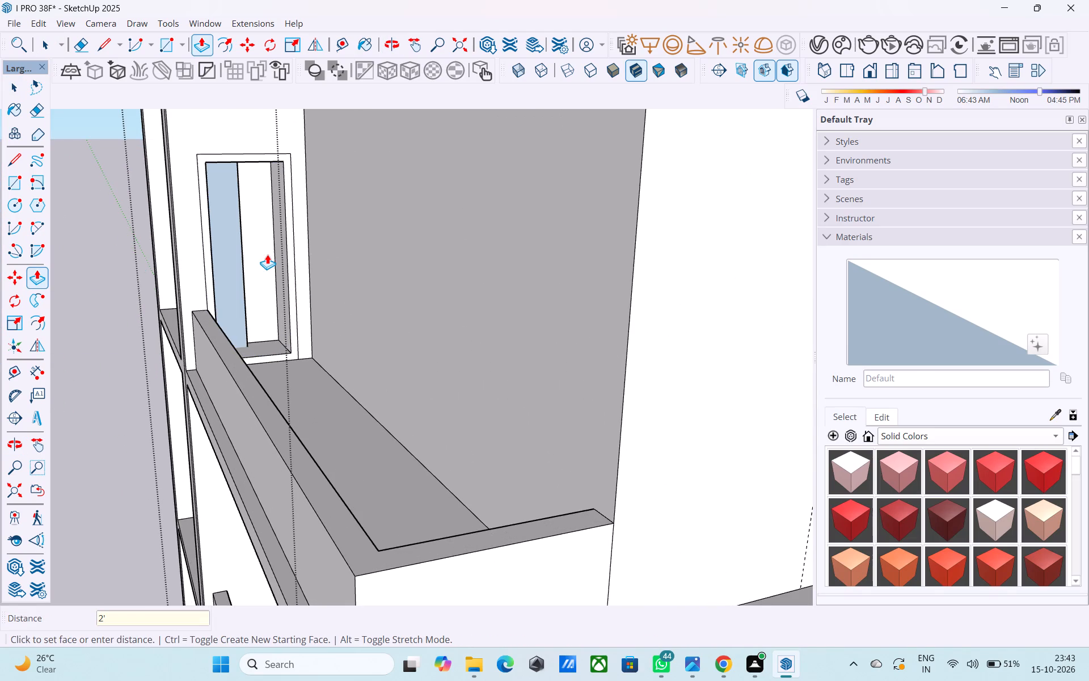
{"action": "key", "text": "1"}
{"action": "key", "text": "apostrophe"}
{"action": "key", "text": "Return"}
{"action": "key", "text": "space"}
Draw a 7' by 3' door rectangle on the second-highest balcony's end wall, starting 6" from the inner floor corner.
{"action": "scroll", "coordinate": [265, 251], "scroll_direction": "down", "scroll_amount": 2}
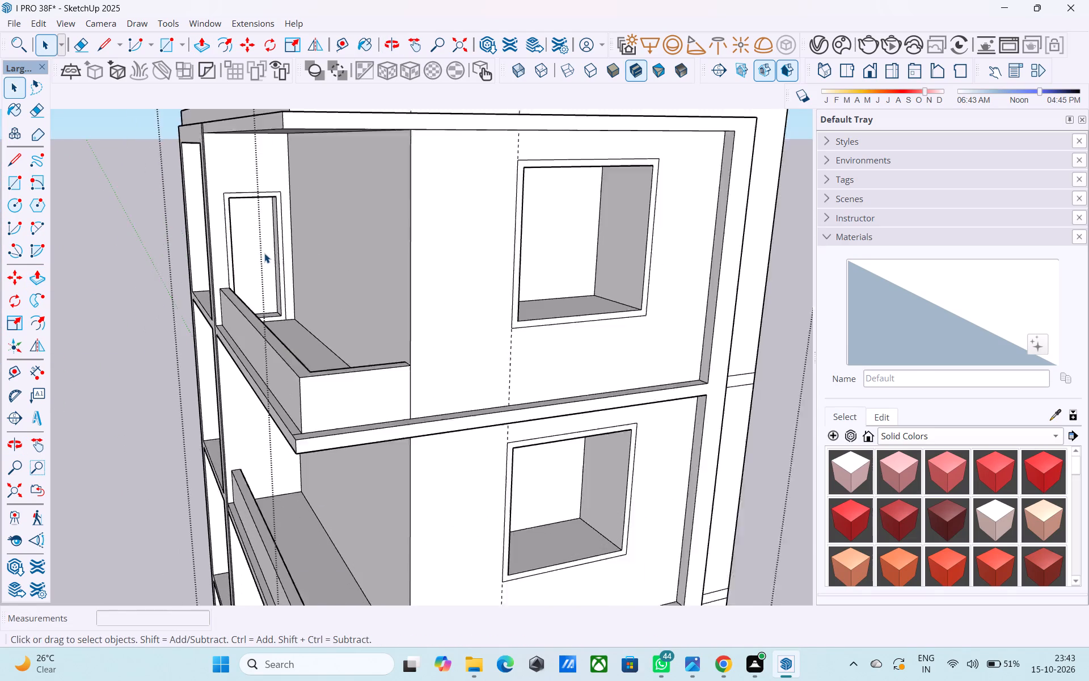
{"action": "scroll", "coordinate": [264, 253], "scroll_direction": "down", "scroll_amount": 7}
{"action": "middle_click_drag", "start_coordinate": [265, 400], "coordinate": [230, 365]}
{"action": "scroll", "coordinate": [229, 364], "scroll_direction": "up", "scroll_amount": 5}
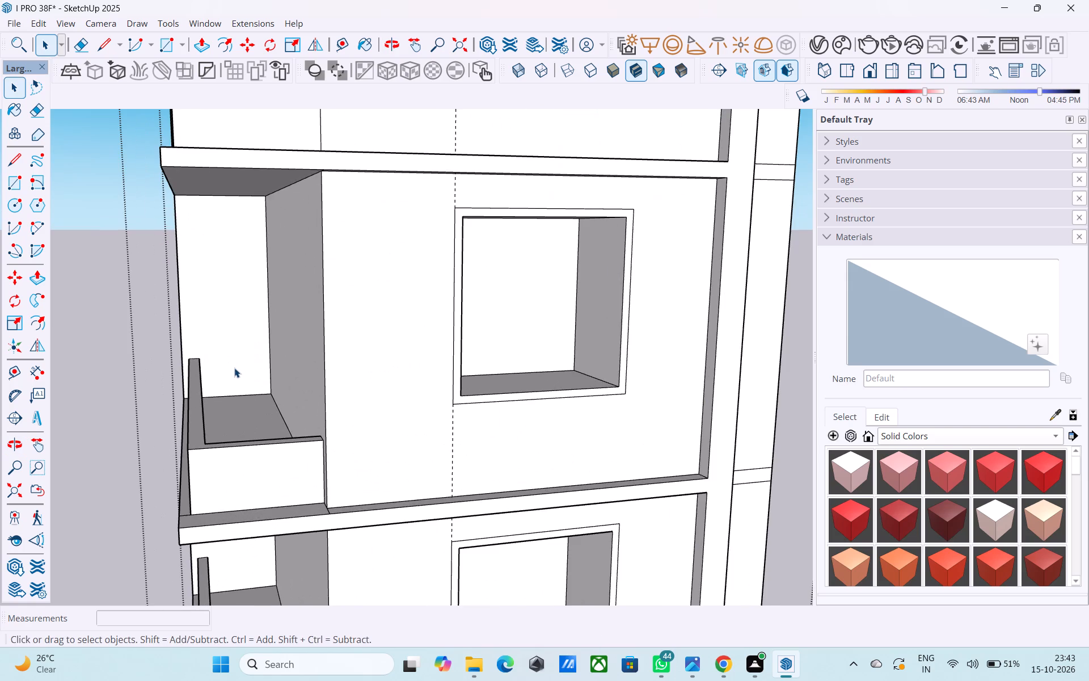
{"action": "scroll", "coordinate": [237, 371], "scroll_direction": "up", "scroll_amount": 3}
{"action": "key", "text": "t"}
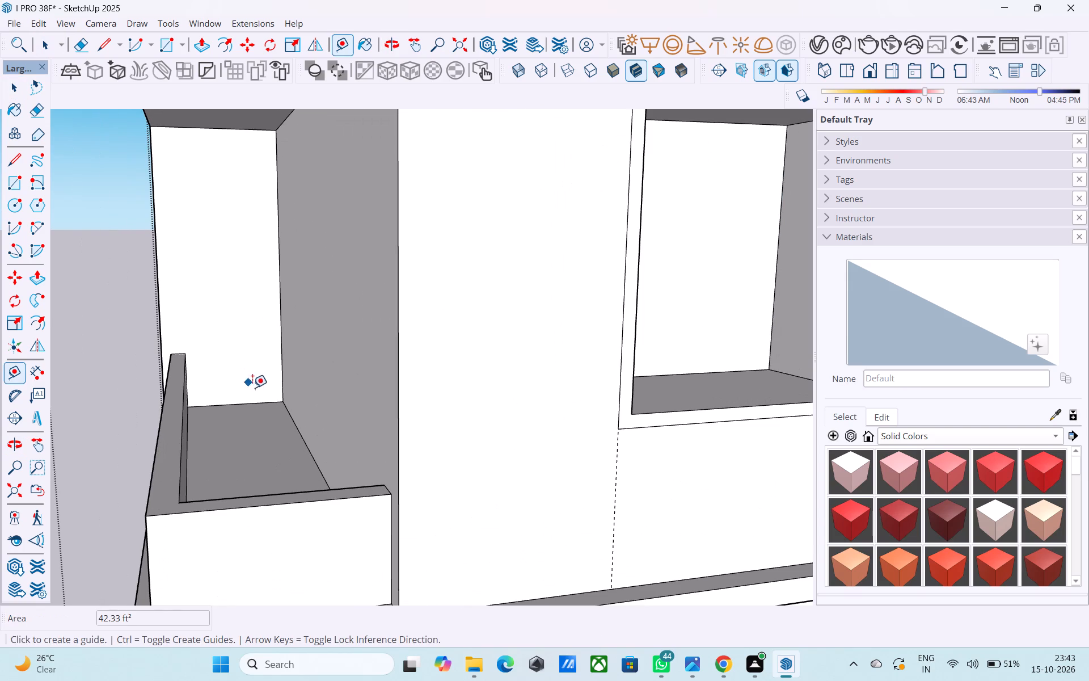
{"action": "left_click", "coordinate": [281, 399]}
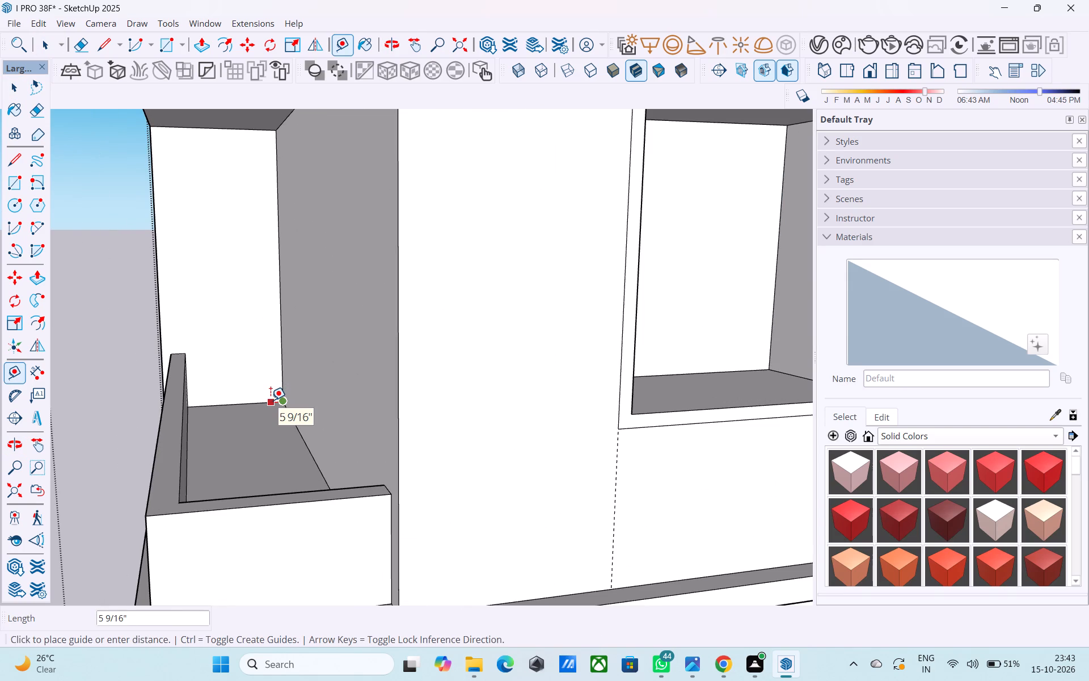
{"action": "key", "text": "l"}
{"action": "left_click", "coordinate": [277, 398]}
{"action": "left_click", "coordinate": [272, 400]}
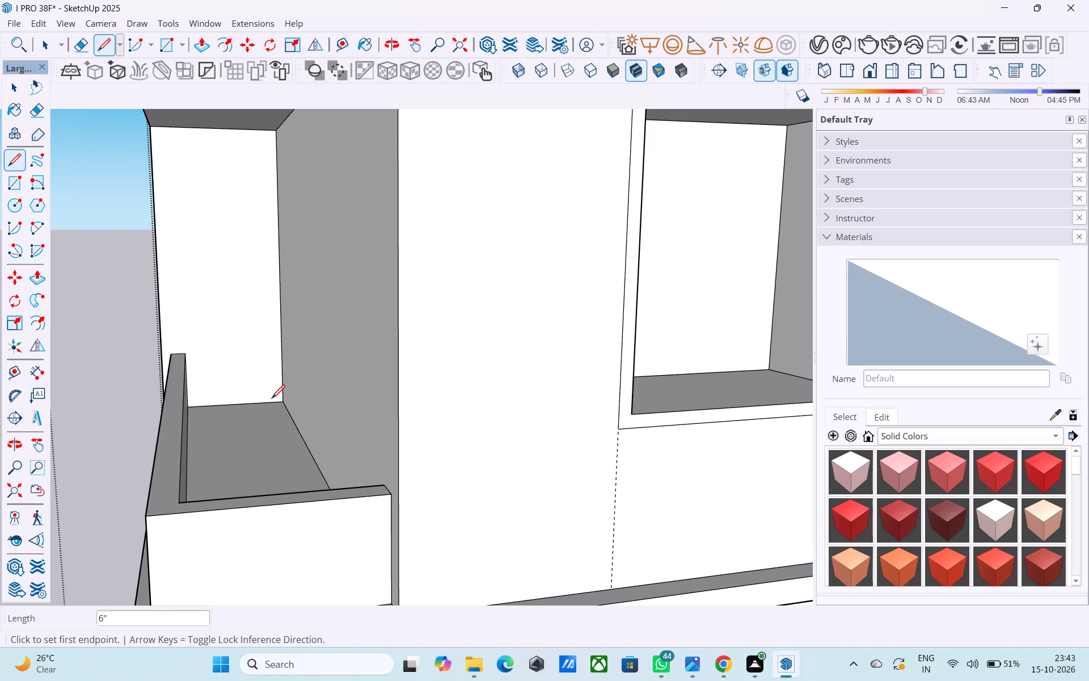
{"action": "key", "text": "r"}
{"action": "left_click", "coordinate": [272, 400]}
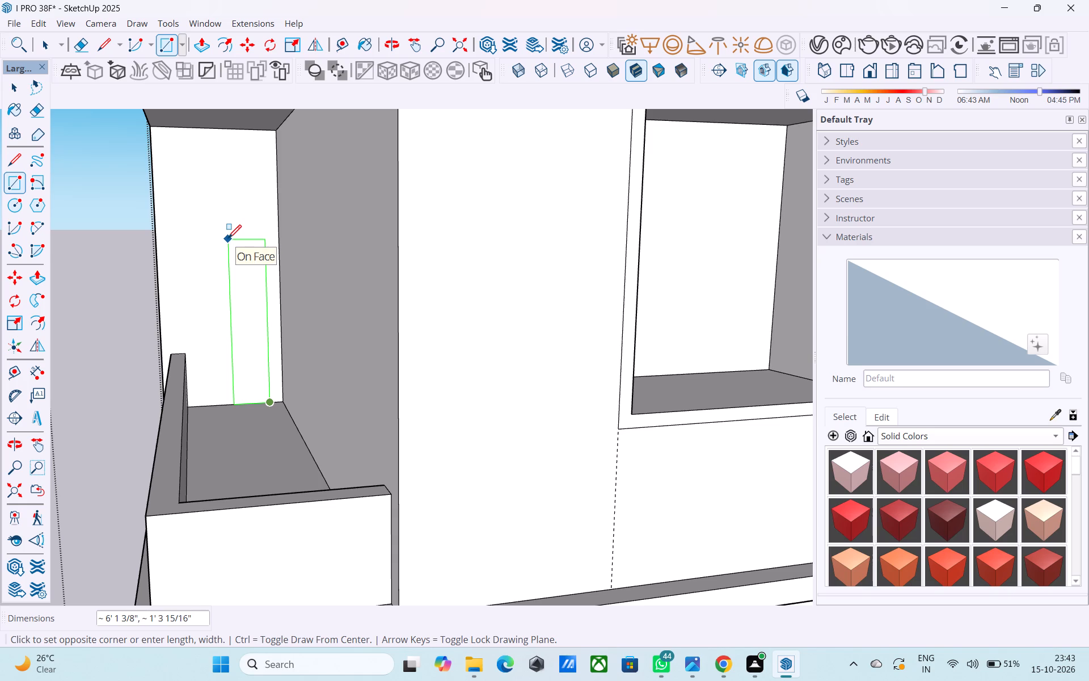
{"action": "type", "text": "7',3'"}
{"action": "key", "text": "Return"}
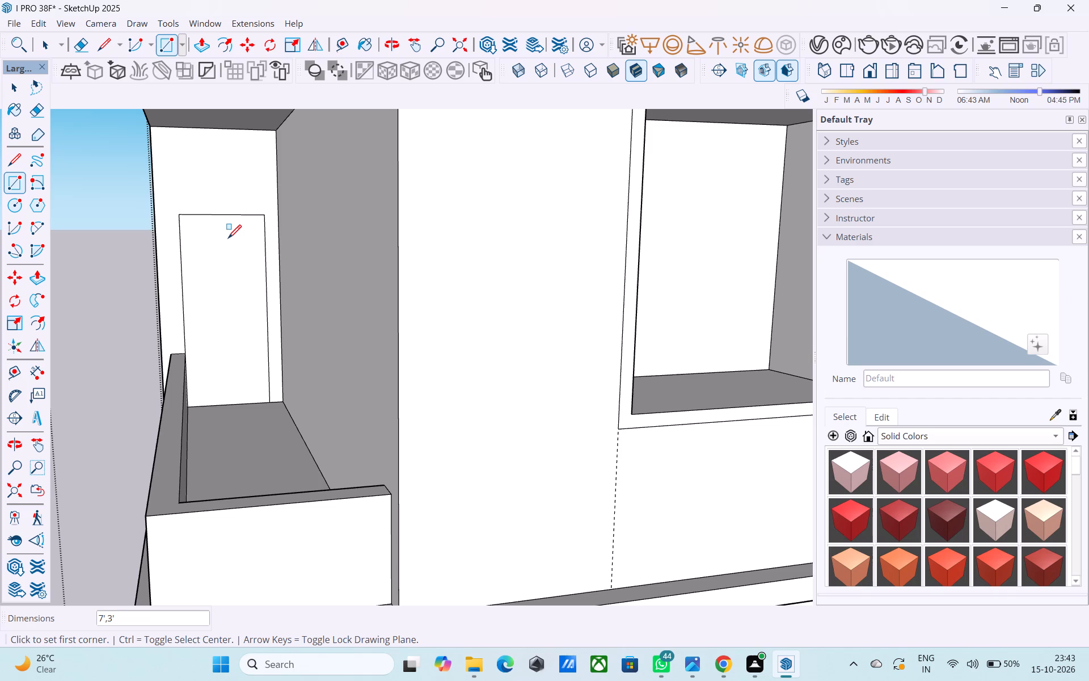
{"action": "key", "text": "space"}
Draw a 7' by 3' door rectangle on the third-highest balcony's end wall, starting 6" from the inner floor corner.
{"action": "scroll", "coordinate": [227, 244], "scroll_direction": "down", "scroll_amount": 6}
{"action": "middle_click_drag", "start_coordinate": [281, 295], "coordinate": [249, 202], "text": "shift"}
{"action": "middle_click_drag", "start_coordinate": [182, 381], "coordinate": [222, 380]}
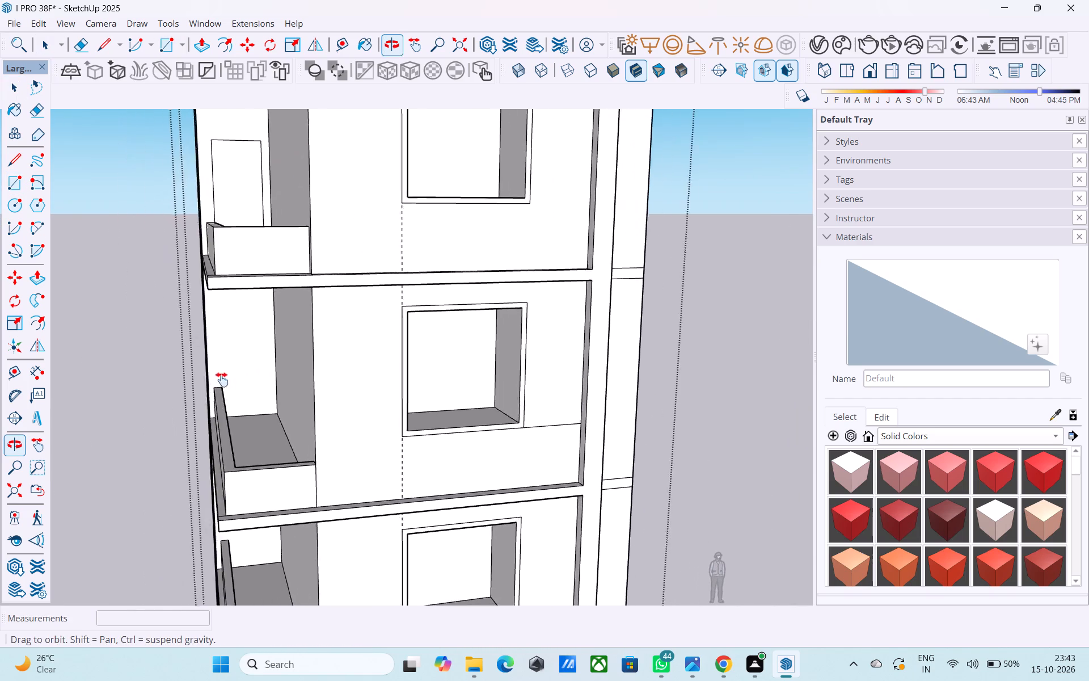
{"action": "middle_click_drag", "start_coordinate": [222, 380], "coordinate": [250, 401]}
{"action": "middle_click_drag", "start_coordinate": [303, 445], "coordinate": [204, 379]}
{"action": "scroll", "coordinate": [209, 385], "scroll_direction": "up", "scroll_amount": 7}
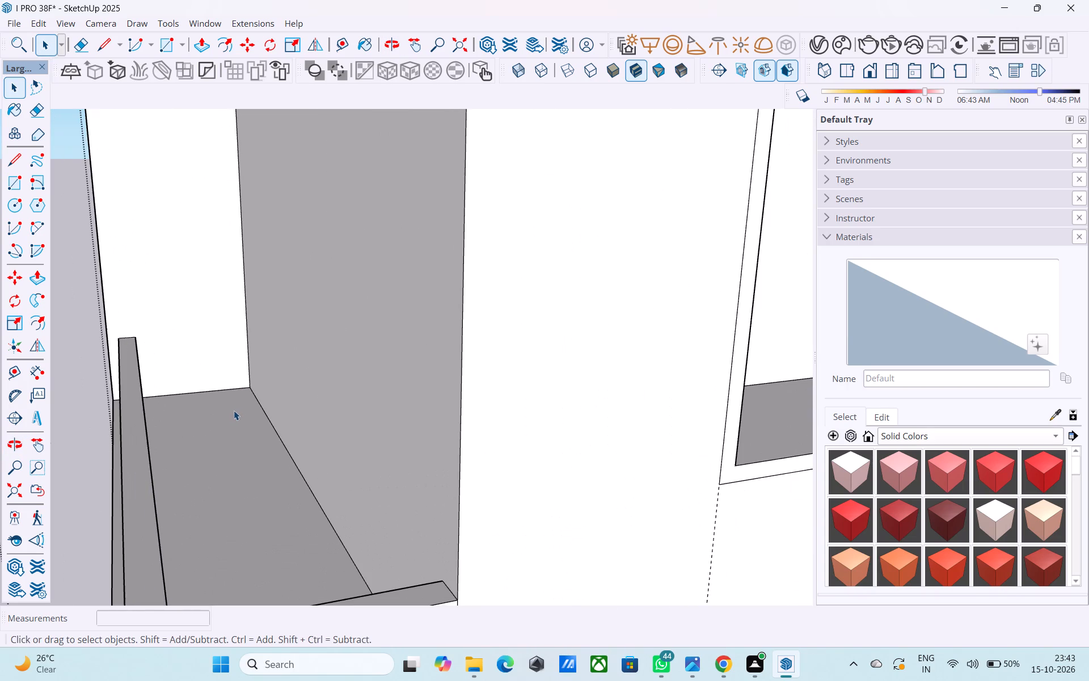
{"action": "key", "text": "l"}
{"action": "left_click", "coordinate": [250, 388]}
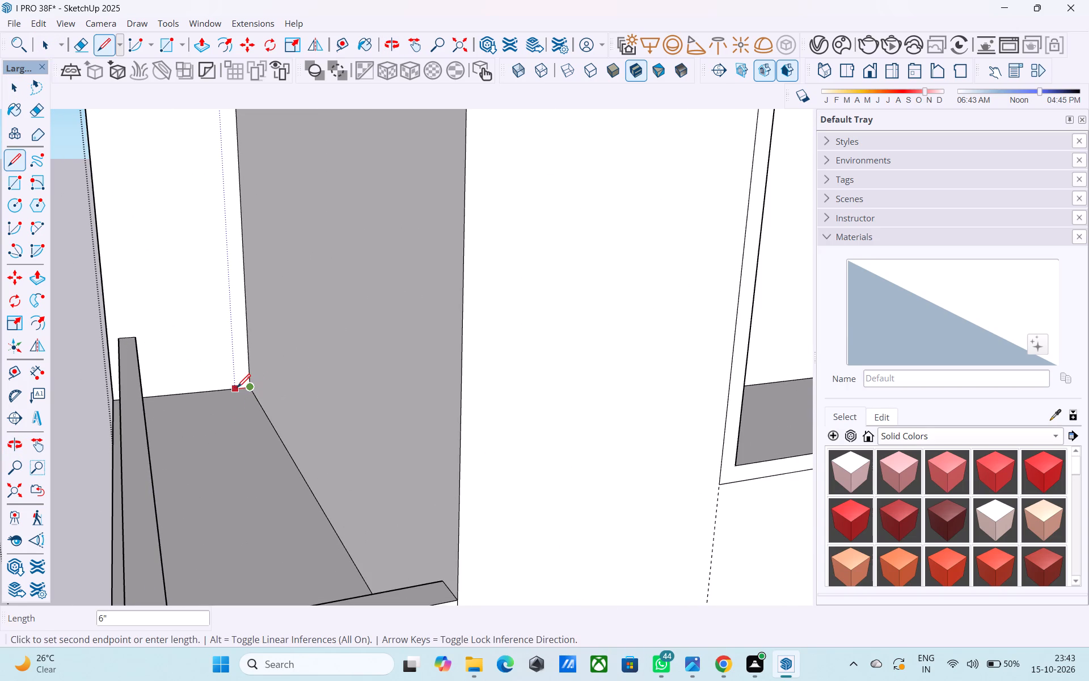
{"action": "left_click", "coordinate": [235, 389]}
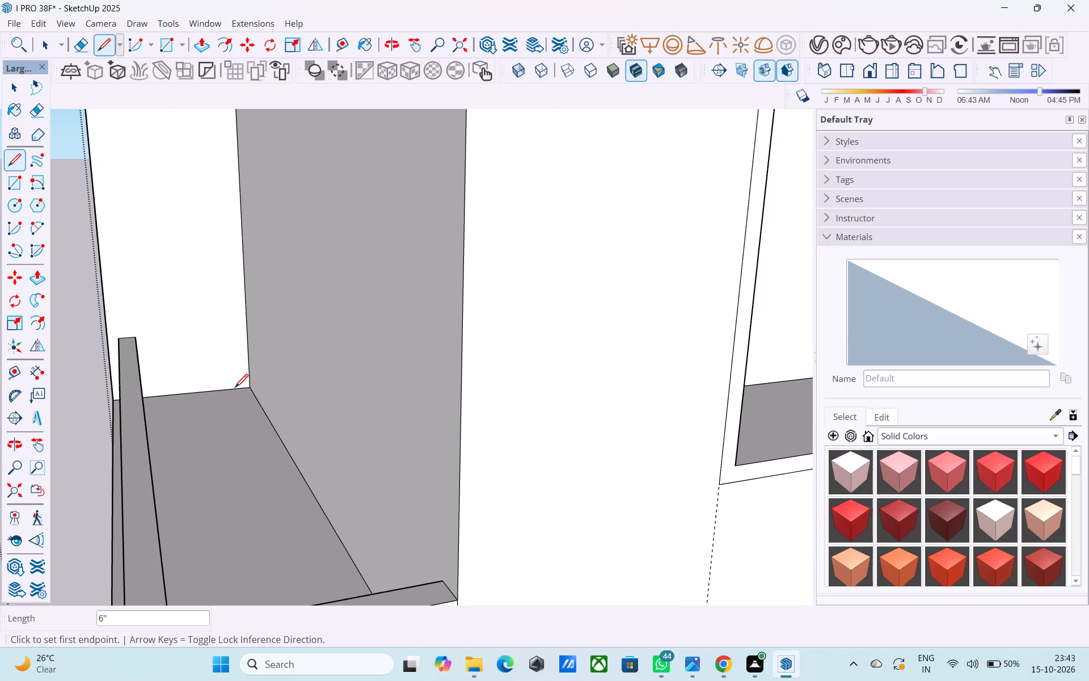
{"action": "key", "text": "r"}
{"action": "left_click", "coordinate": [235, 389]}
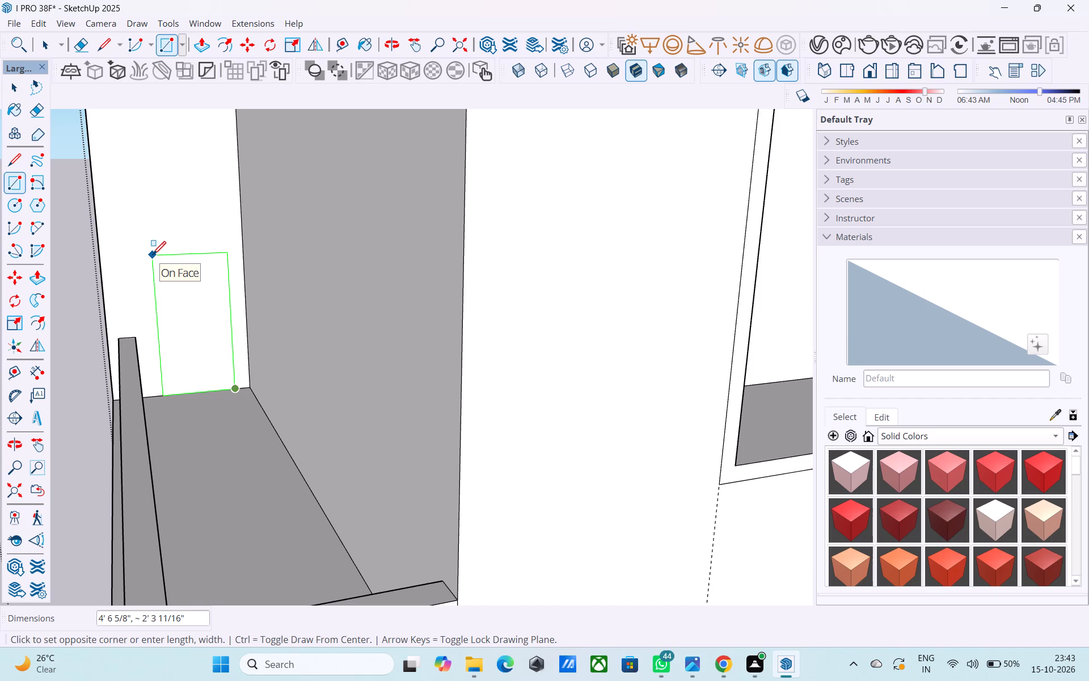
{"action": "type", "text": "7',3'"}
{"action": "key", "text": "Return"}
{"action": "key", "text": "space"}
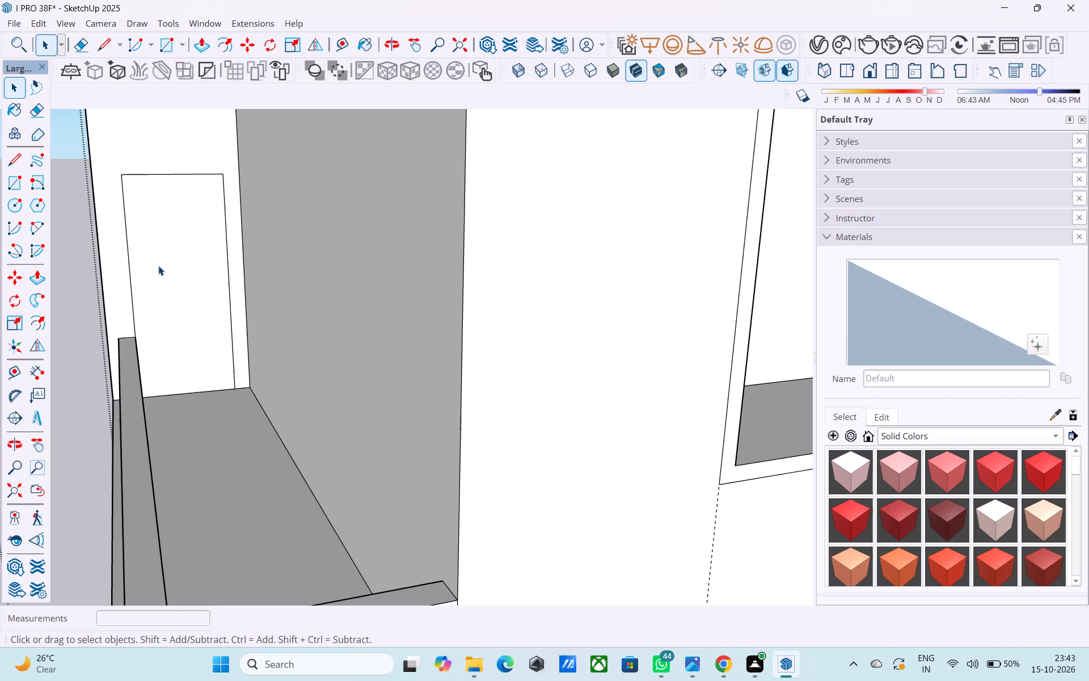
Offset the third-highest balcony's door outline 3" inward to form a frame.
{"action": "key", "text": "f"}
{"action": "left_click", "coordinate": [160, 267]}
{"action": "type", "text": "3\""}
{"action": "key", "text": "Return"}
{"action": "key", "text": "space"}
Offset the second-highest balcony's door outline 3" inward to form a frame.
{"action": "scroll", "coordinate": [164, 268], "scroll_direction": "down", "scroll_amount": 5}
{"action": "middle_click_drag", "start_coordinate": [178, 257], "coordinate": [183, 347], "text": "shift"}
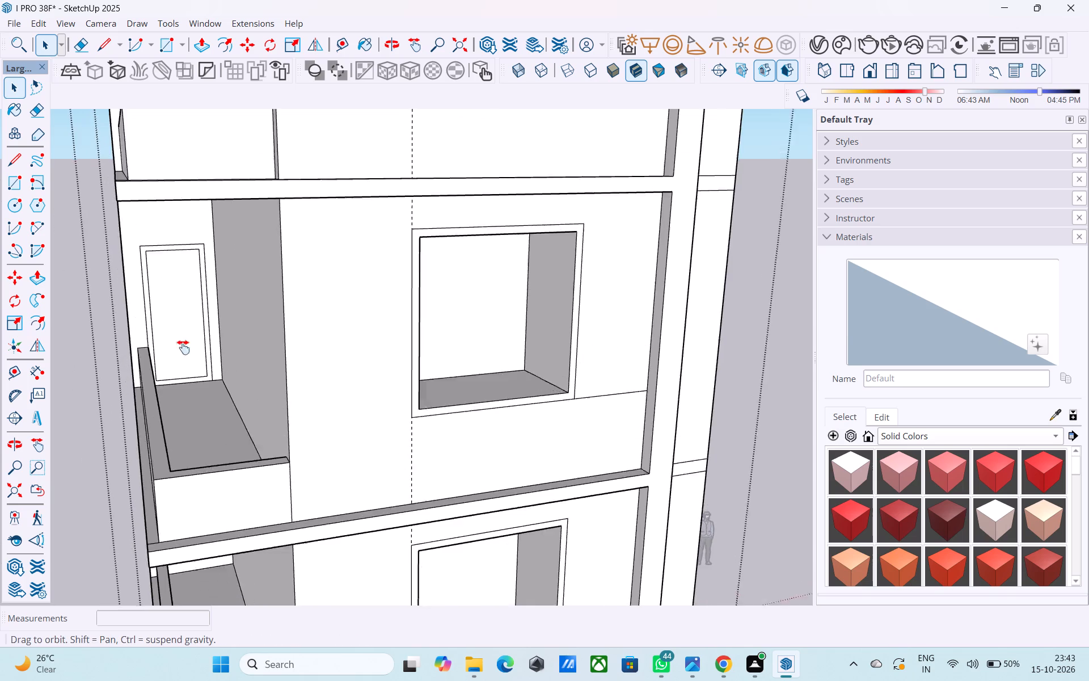
{"action": "middle_click_drag", "start_coordinate": [183, 347], "coordinate": [185, 447], "text": "shift"}
{"action": "left_click", "coordinate": [168, 301]}
{"action": "key", "text": "f"}
{"action": "left_click", "coordinate": [169, 301]}
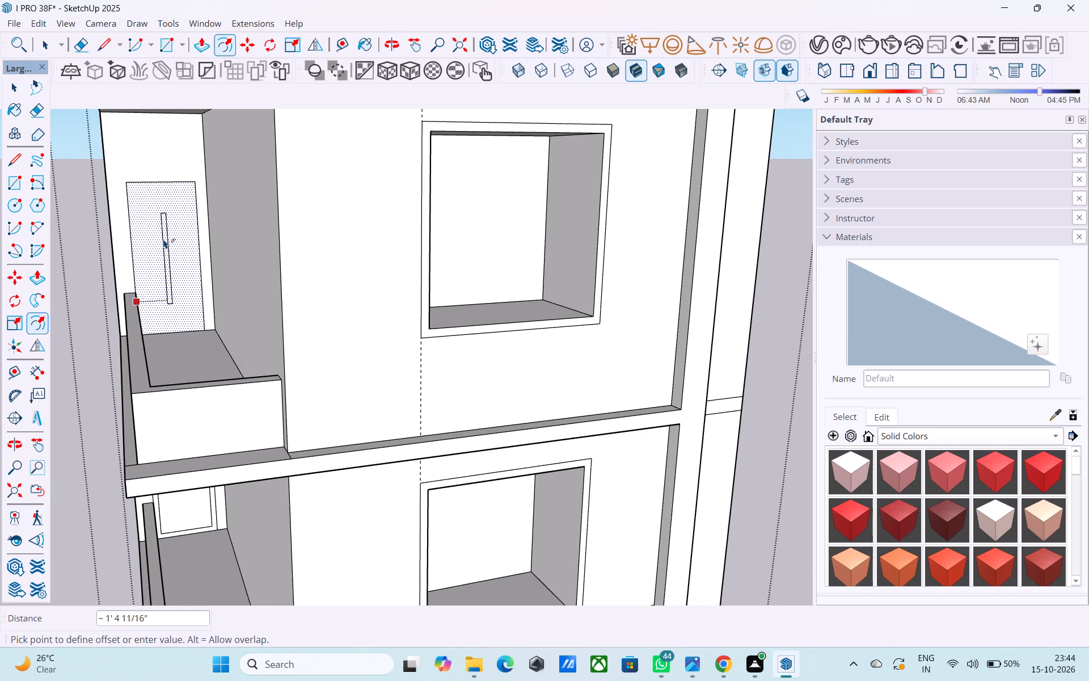
{"action": "key", "text": "3"}
{"action": "key", "text": "shift+quotedbl"}
{"action": "key", "text": "Return"}
{"action": "key", "text": "space"}
Draw a 7' by 3' upright door rectangle on the second-lowest balcony's end wall, starting near the inner floor corner.
{"action": "scroll", "coordinate": [169, 250], "scroll_direction": "down", "scroll_amount": 4}
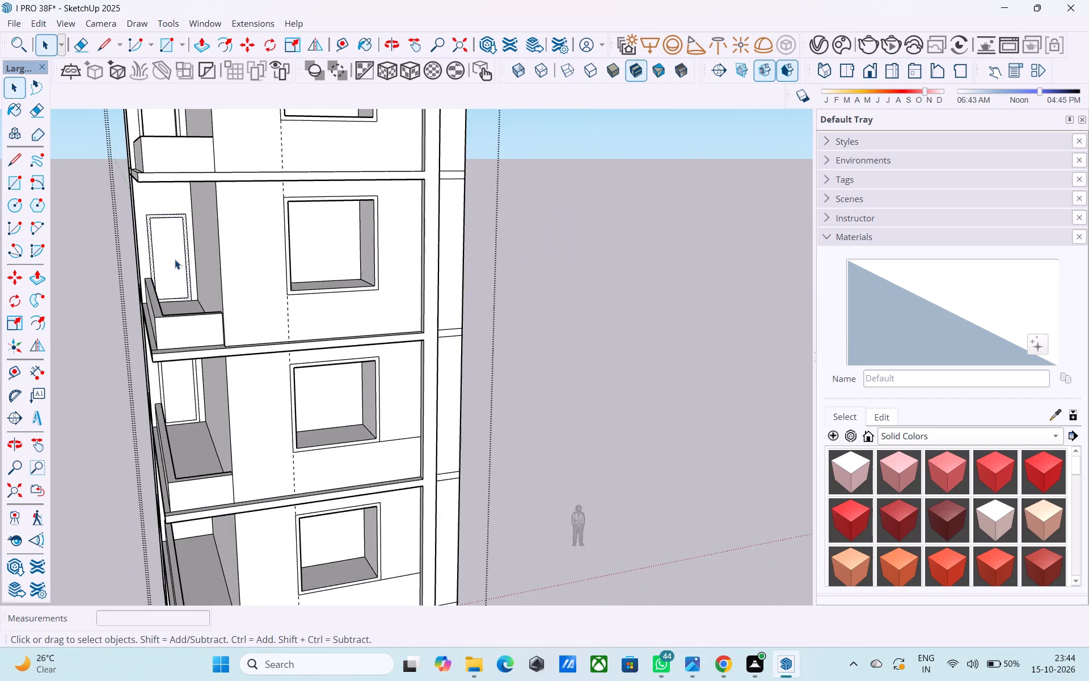
{"action": "scroll", "coordinate": [175, 259], "scroll_direction": "down", "scroll_amount": 5}
{"action": "middle_click_drag", "start_coordinate": [193, 344], "coordinate": [162, 176], "text": "shift"}
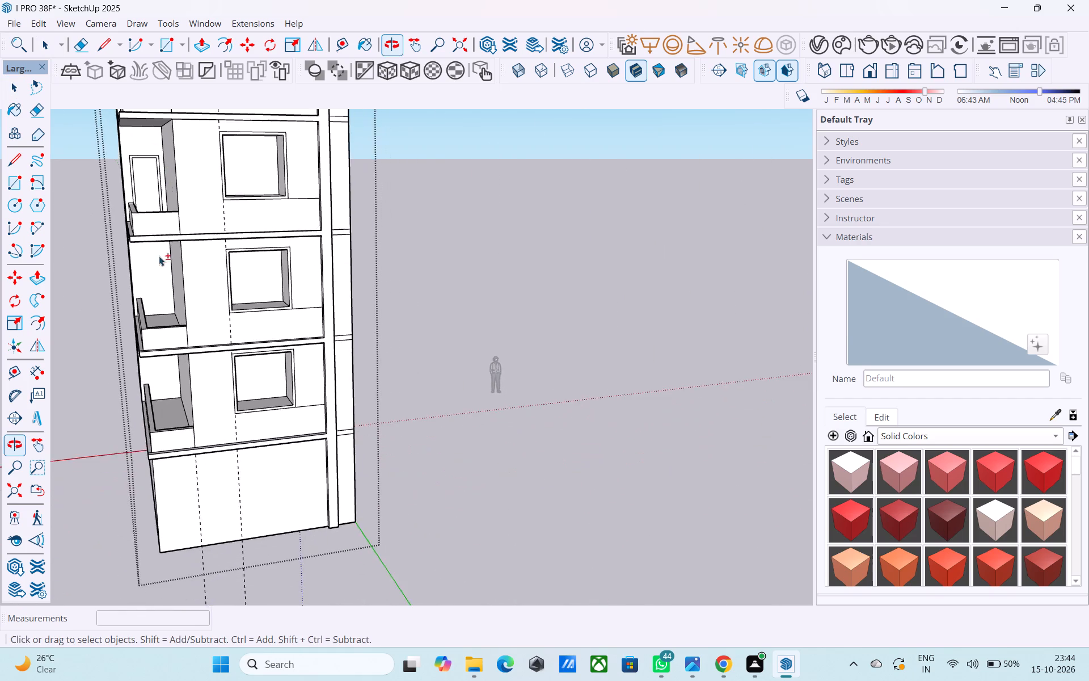
{"action": "scroll", "coordinate": [154, 286], "scroll_direction": "up", "scroll_amount": 10}
{"action": "left_click", "coordinate": [158, 312]}
{"action": "middle_click_drag", "start_coordinate": [158, 312], "coordinate": [165, 323], "text": "shift"}
{"action": "key", "text": "r"}
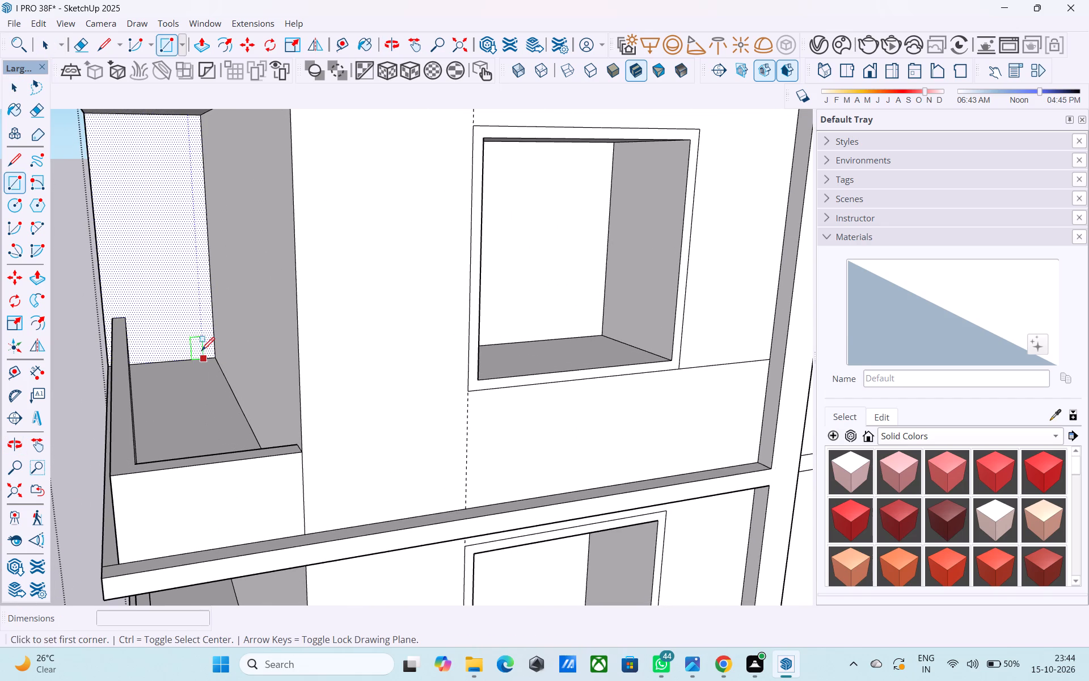
{"action": "left_click", "coordinate": [201, 351]}
{"action": "key", "text": "r"}
{"action": "left_click", "coordinate": [201, 361]}
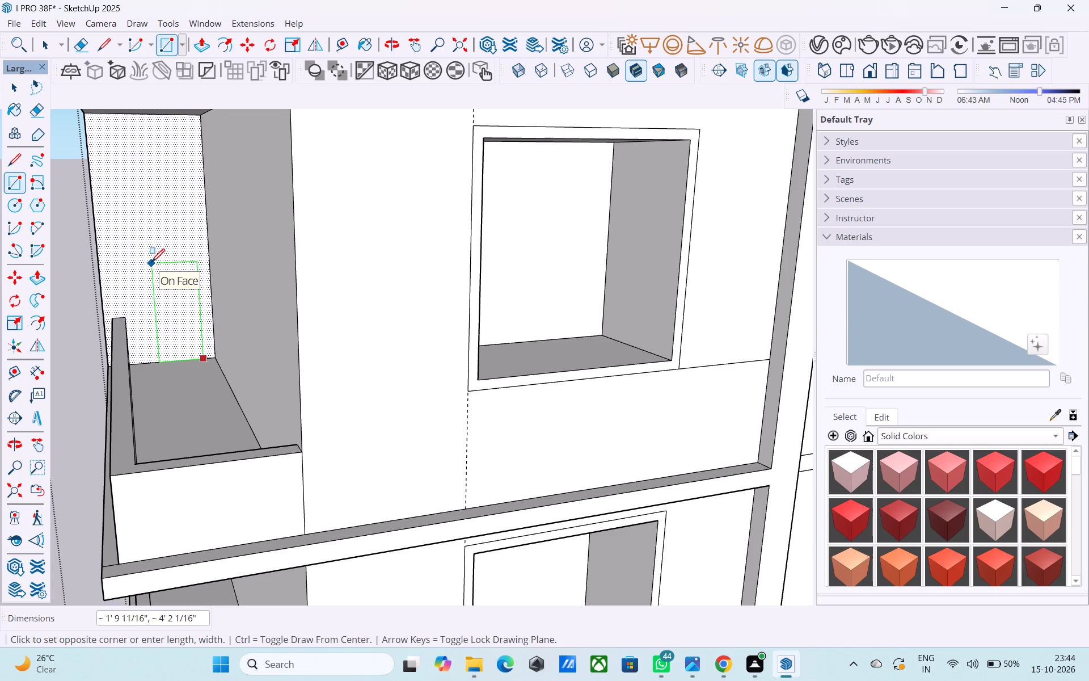
{"action": "type", "text": "7',3'"}
{"action": "key", "text": "Return"}
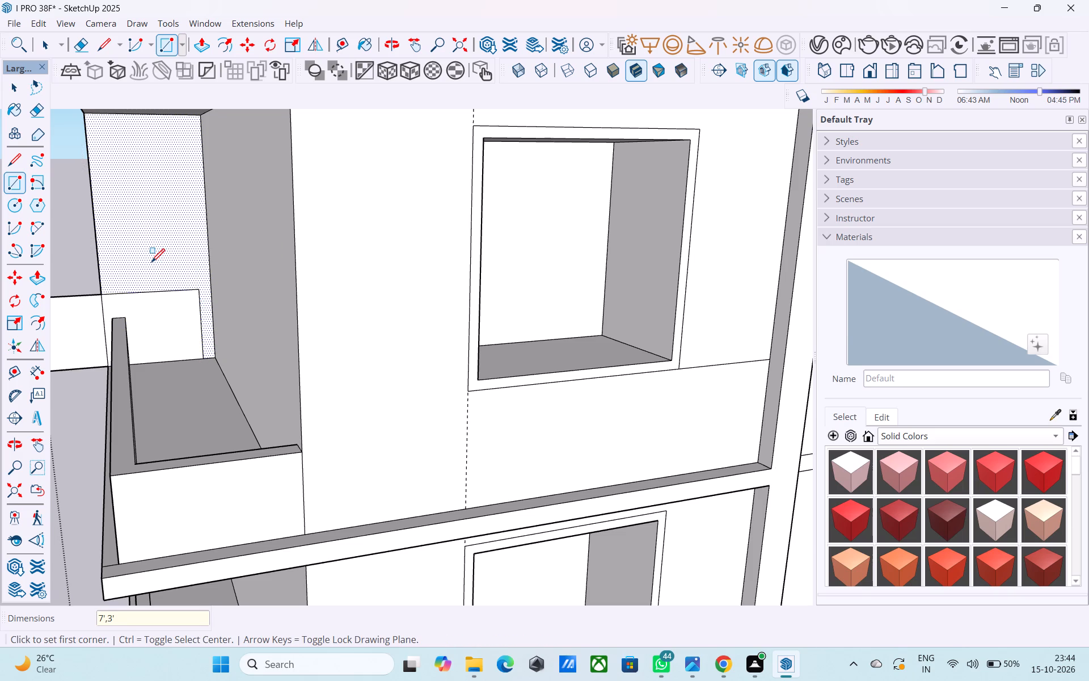
{"action": "type", "text": "3',7'"}
{"action": "key", "text": "Return"}
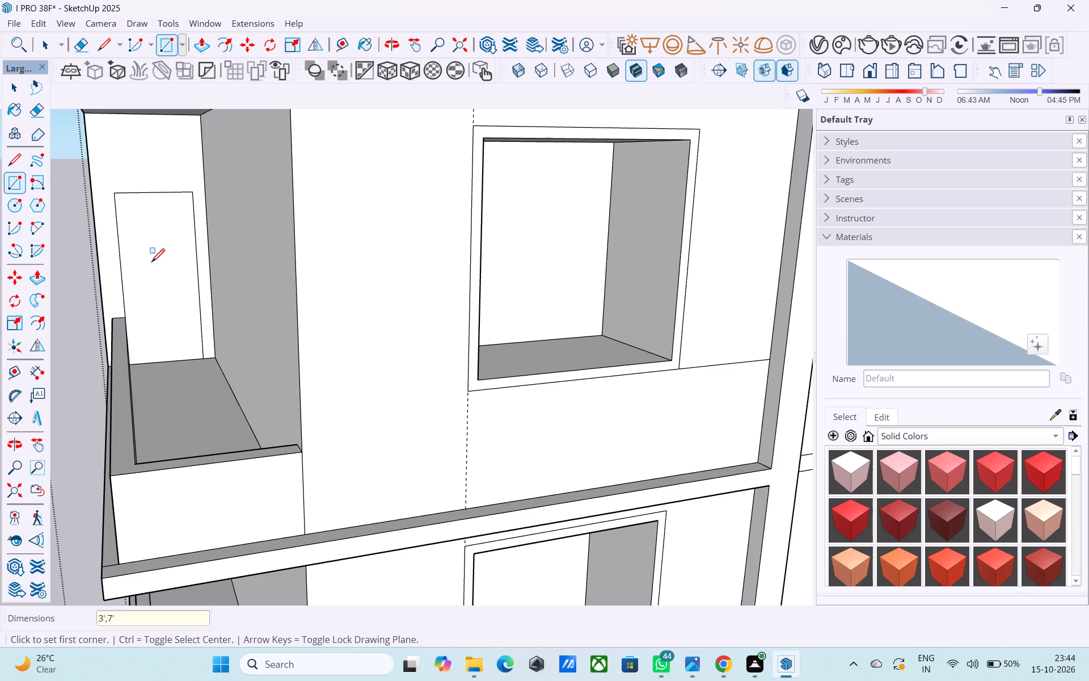
Offset the second-lowest balcony's door outline 3" inward to form a frame.
{"action": "key", "text": "space"}
{"action": "left_click", "coordinate": [151, 263]}
{"action": "key", "text": "f"}
{"action": "left_click", "coordinate": [151, 262]}
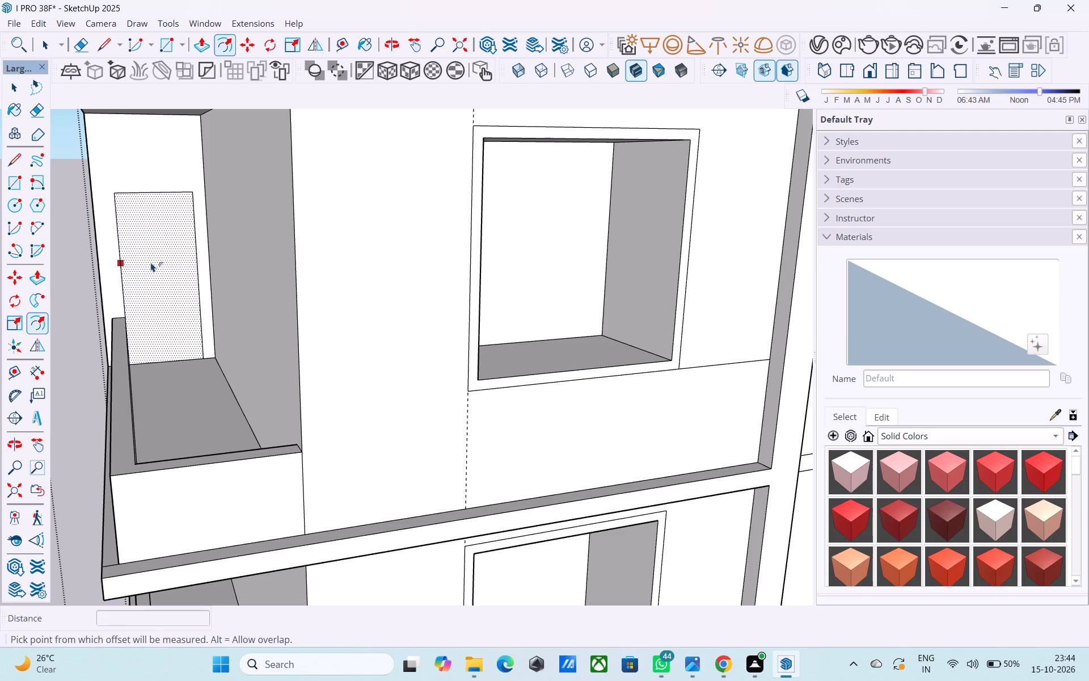
{"action": "type", "text": "3\""}
{"action": "key", "text": "Return"}
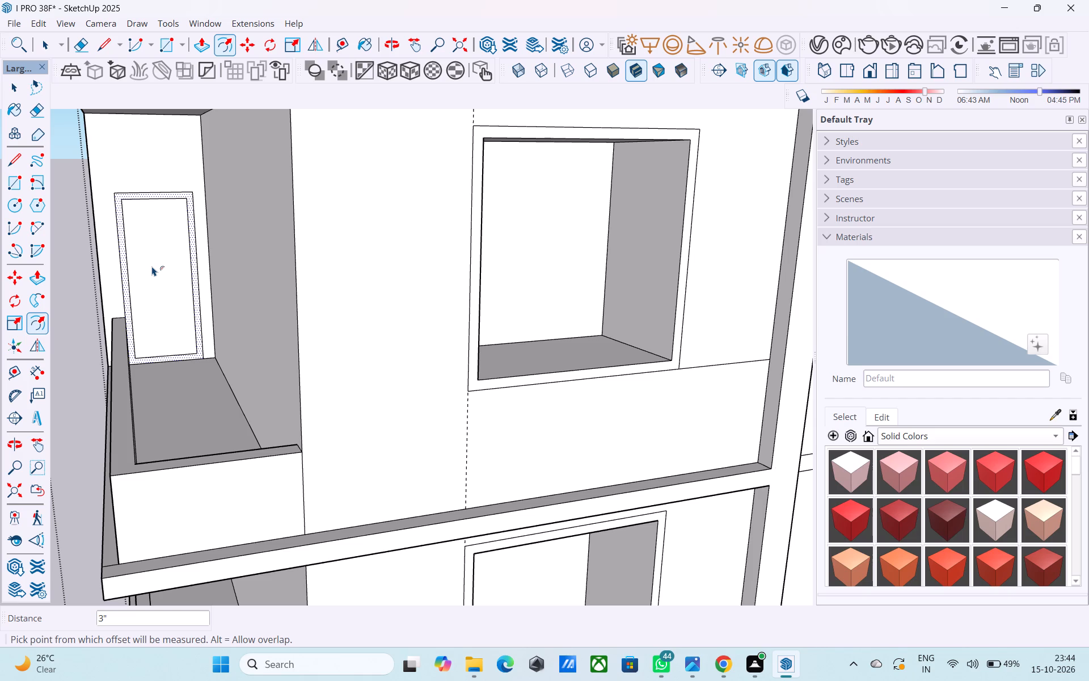
Draw a 7' by 3' upright door rectangle on the lowest balcony's end wall, starting near the inner floor corner.
{"action": "scroll", "coordinate": [116, 279], "scroll_direction": "down", "scroll_amount": 5}
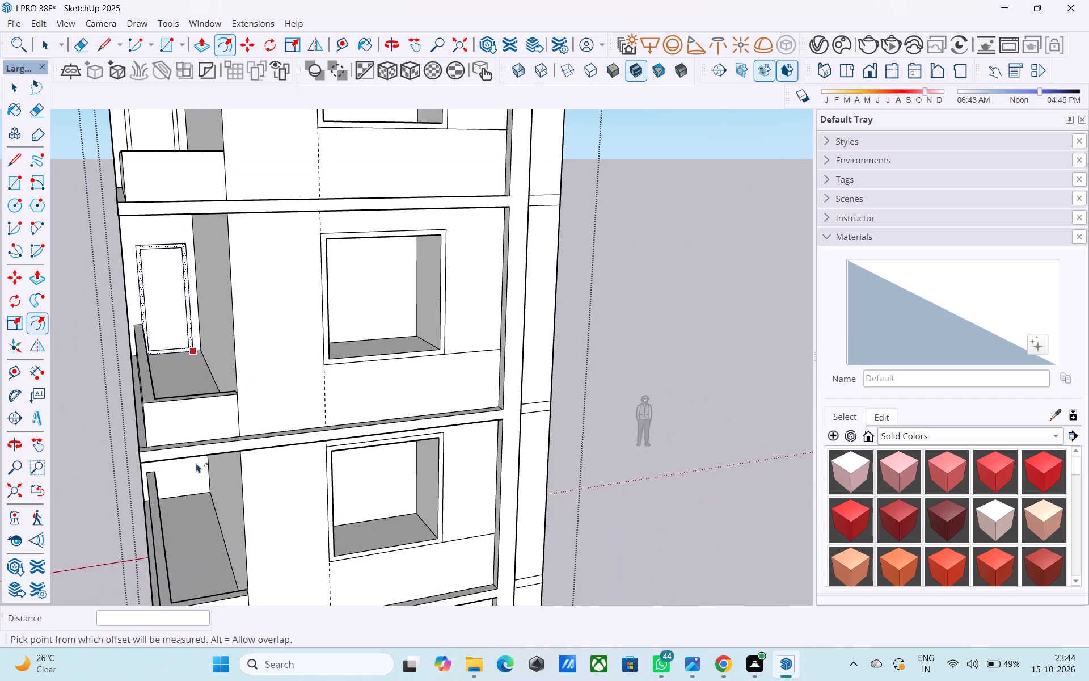
{"action": "middle_click_drag", "start_coordinate": [196, 463], "coordinate": [174, 436]}
{"action": "key", "text": "space"}
{"action": "middle_click_drag", "start_coordinate": [214, 418], "coordinate": [253, 411]}
{"action": "scroll", "coordinate": [226, 428], "scroll_direction": "up", "scroll_amount": 3}
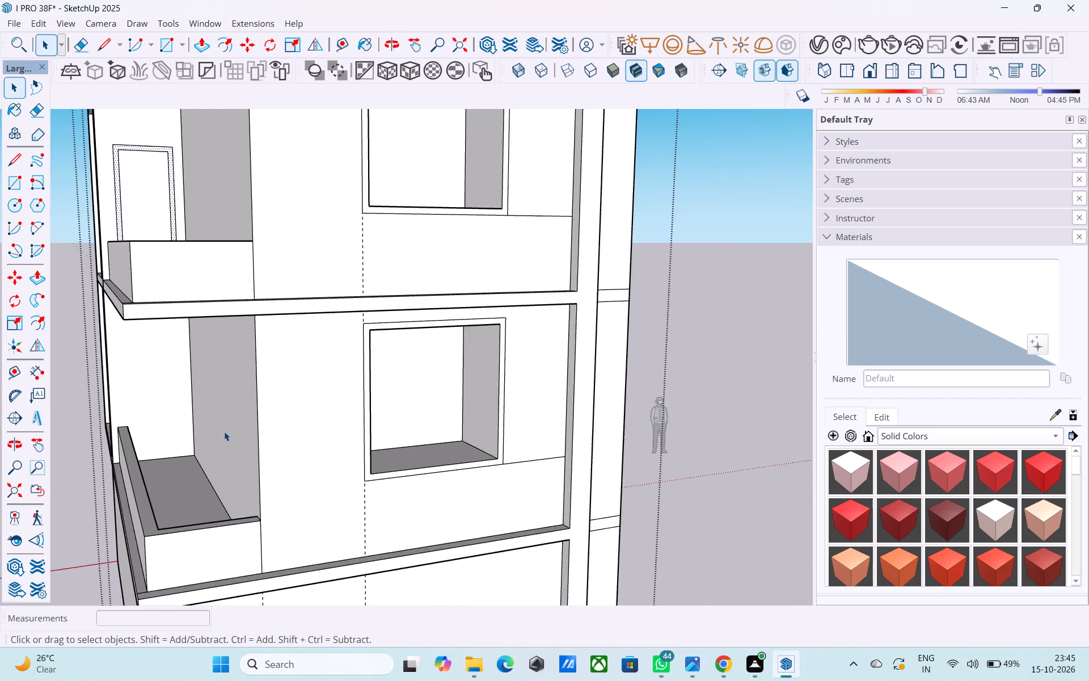
{"action": "scroll", "coordinate": [224, 431], "scroll_direction": "up", "scroll_amount": 1}
{"action": "key", "text": "r"}
{"action": "scroll", "coordinate": [201, 440], "scroll_direction": "up", "scroll_amount": 3}
{"action": "left_click", "coordinate": [175, 466]}
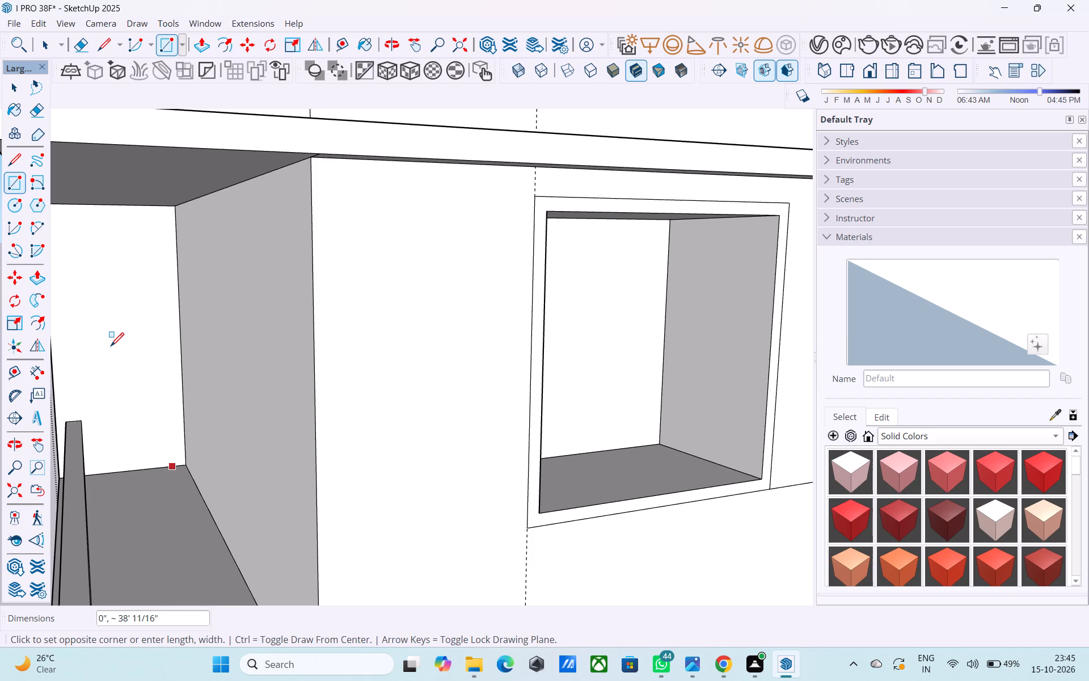
{"action": "scroll", "coordinate": [56, 344], "scroll_direction": "down", "scroll_amount": 2}
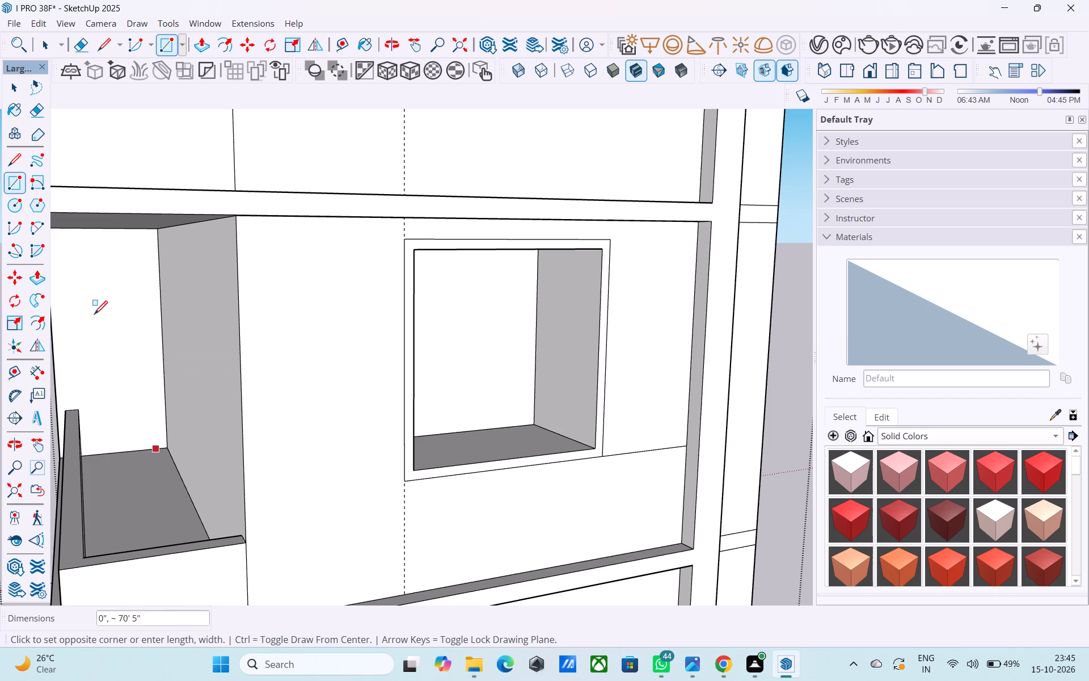
{"action": "type", "text": "7',3'"}
{"action": "key", "text": "Return"}
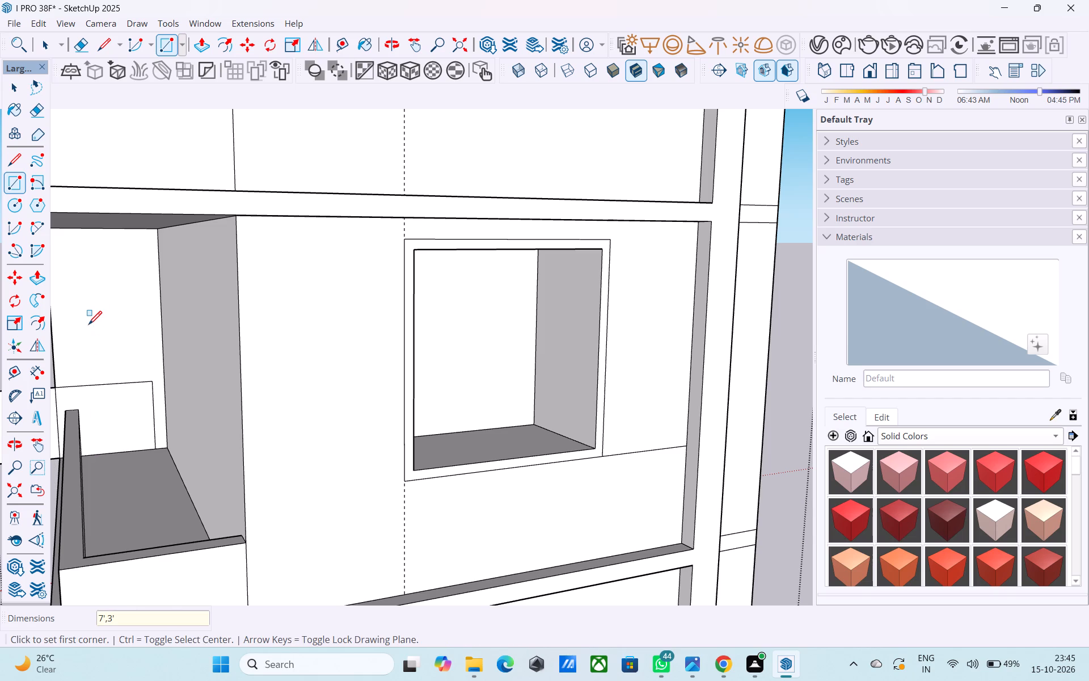
{"action": "type", "text": "3',7'"}
{"action": "key", "text": "Return"}
Offset the lowest balcony's door outline 3" inward to form a frame.
{"action": "key", "text": "space"}
{"action": "left_click", "coordinate": [88, 326]}
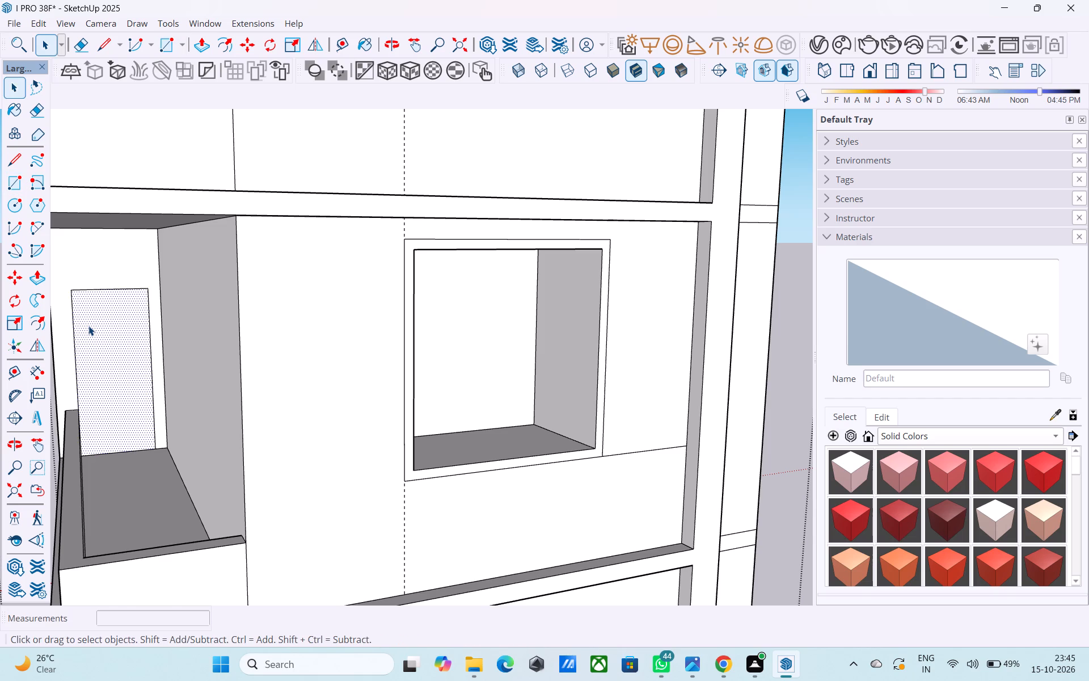
{"action": "key", "text": "f"}
{"action": "left_click", "coordinate": [88, 326]}
{"action": "type", "text": "3\""}
{"action": "key", "text": "Return"}
{"action": "key", "text": "space"}
Select the inner door panel within the frame on an upper balcony's end wall.
{"action": "scroll", "coordinate": [92, 330], "scroll_direction": "down", "scroll_amount": 3}
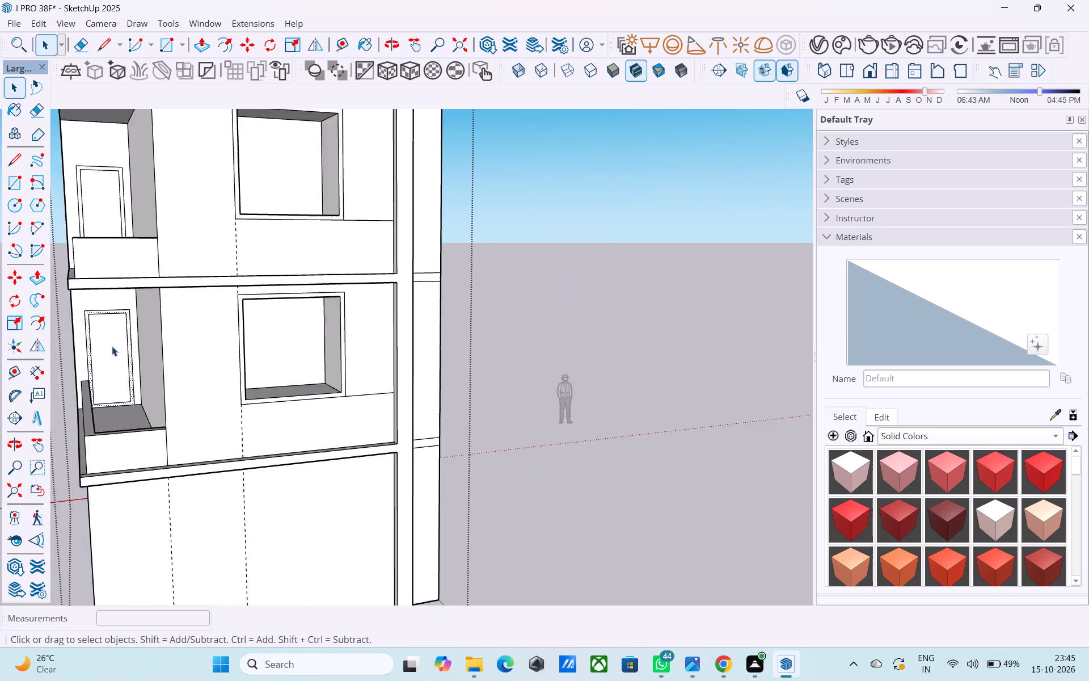
{"action": "scroll", "coordinate": [112, 346], "scroll_direction": "down", "scroll_amount": 7}
{"action": "middle_click_drag", "start_coordinate": [147, 394], "coordinate": [236, 484]}
{"action": "scroll", "coordinate": [236, 494], "scroll_direction": "down", "scroll_amount": 4}
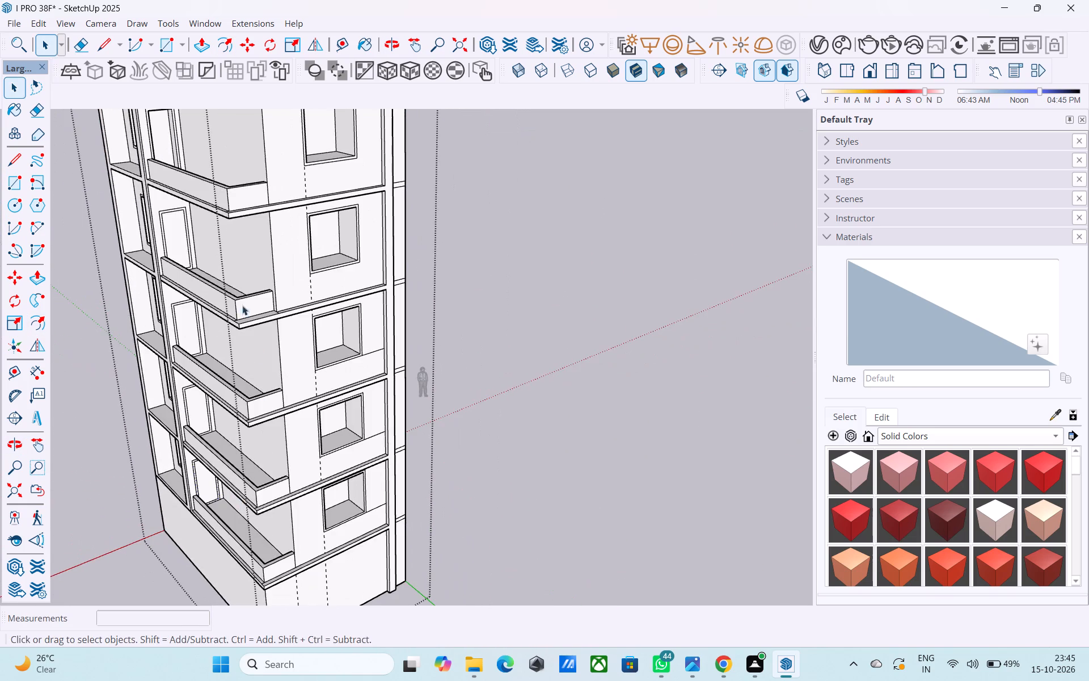
{"action": "middle_click_drag", "start_coordinate": [238, 297], "coordinate": [278, 337]}
{"action": "scroll", "coordinate": [213, 311], "scroll_direction": "up", "scroll_amount": 8}
{"action": "left_click", "coordinate": [186, 277]}
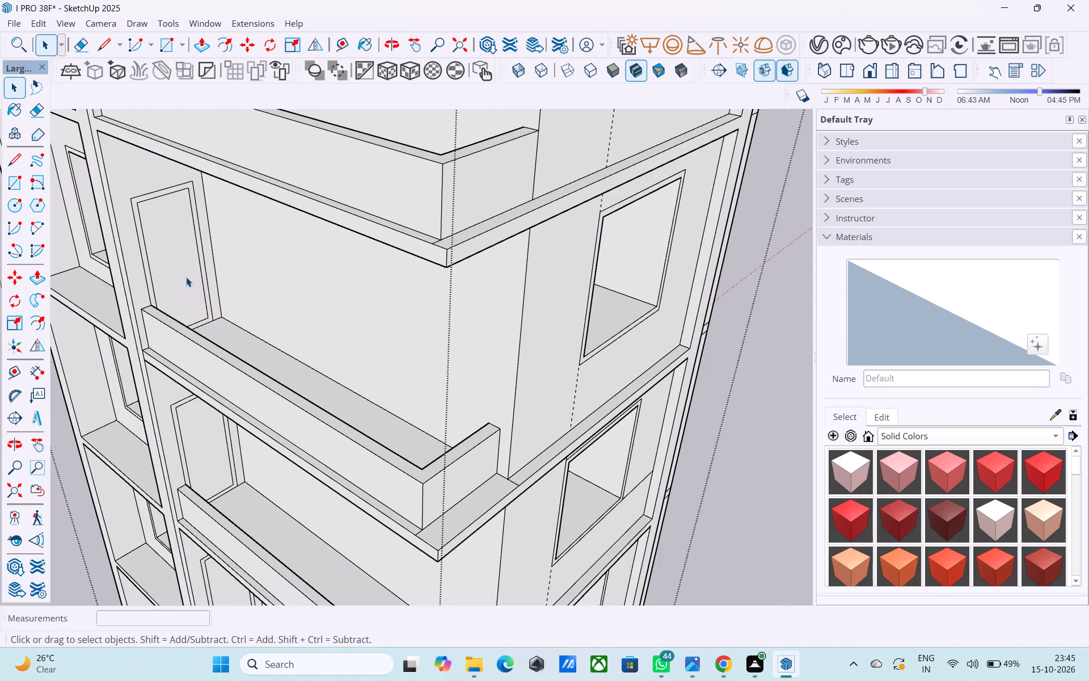
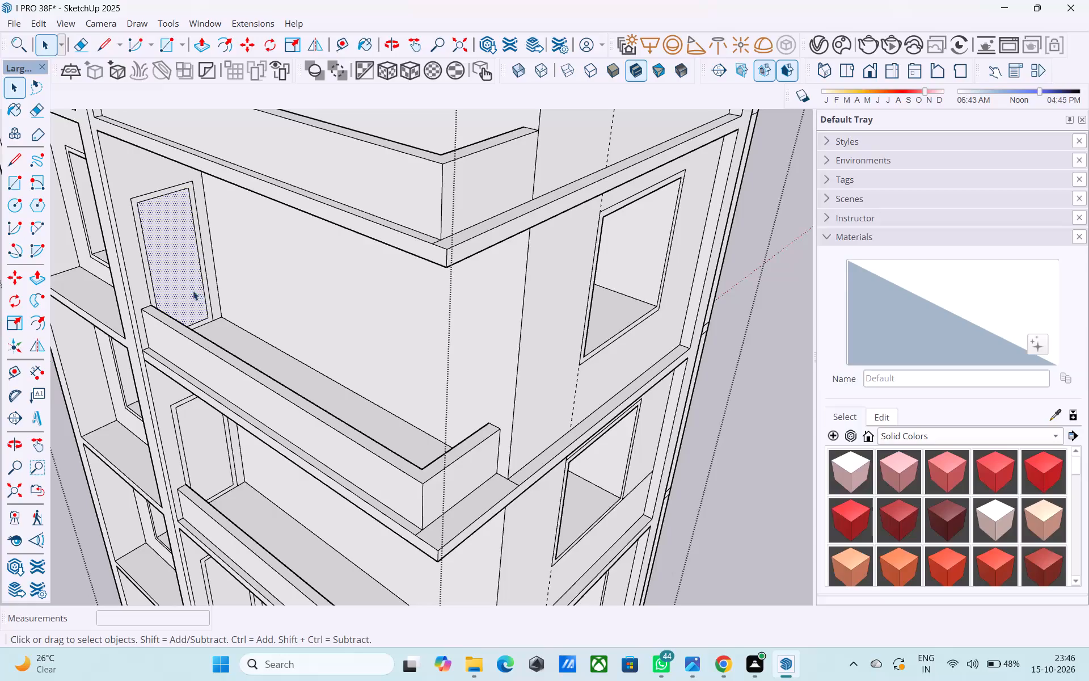
Recess the inner door panel on the middle balcony's end wall with Push/Pull, repeating the previous depth.
{"action": "middle_click_drag", "start_coordinate": [193, 407], "coordinate": [201, 376]}
{"action": "scroll", "coordinate": [161, 334], "scroll_direction": "up", "scroll_amount": 4}
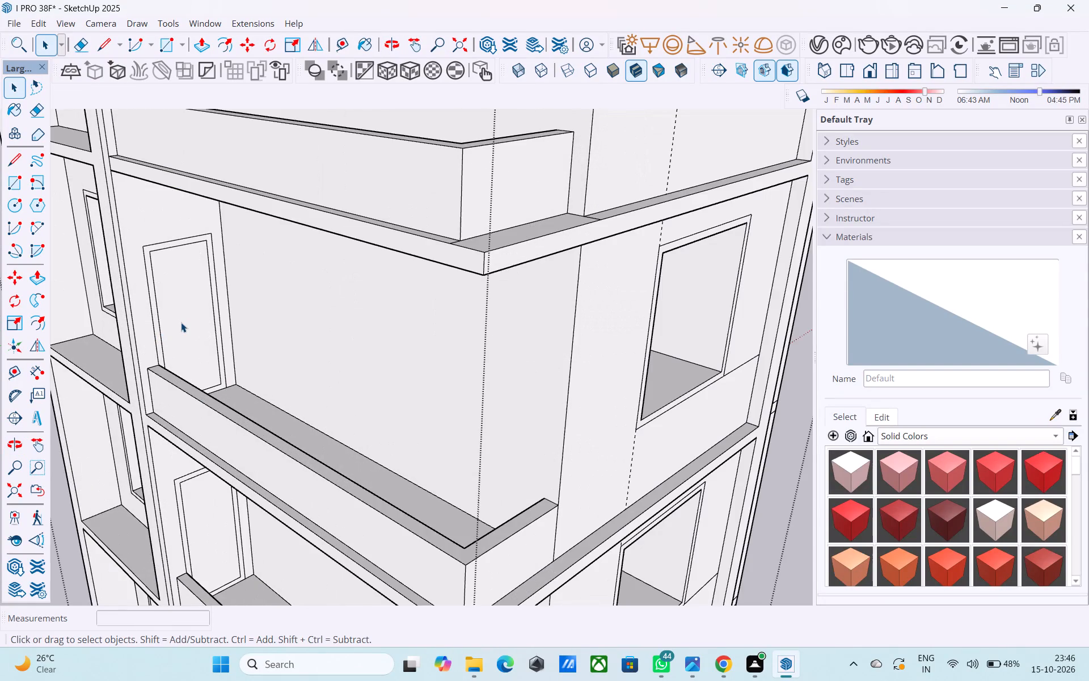
{"action": "left_click", "coordinate": [181, 322]}
{"action": "scroll", "coordinate": [183, 322], "scroll_direction": "down", "scroll_amount": 9}
{"action": "key", "text": "p"}
{"action": "double_click", "coordinate": [185, 322]}
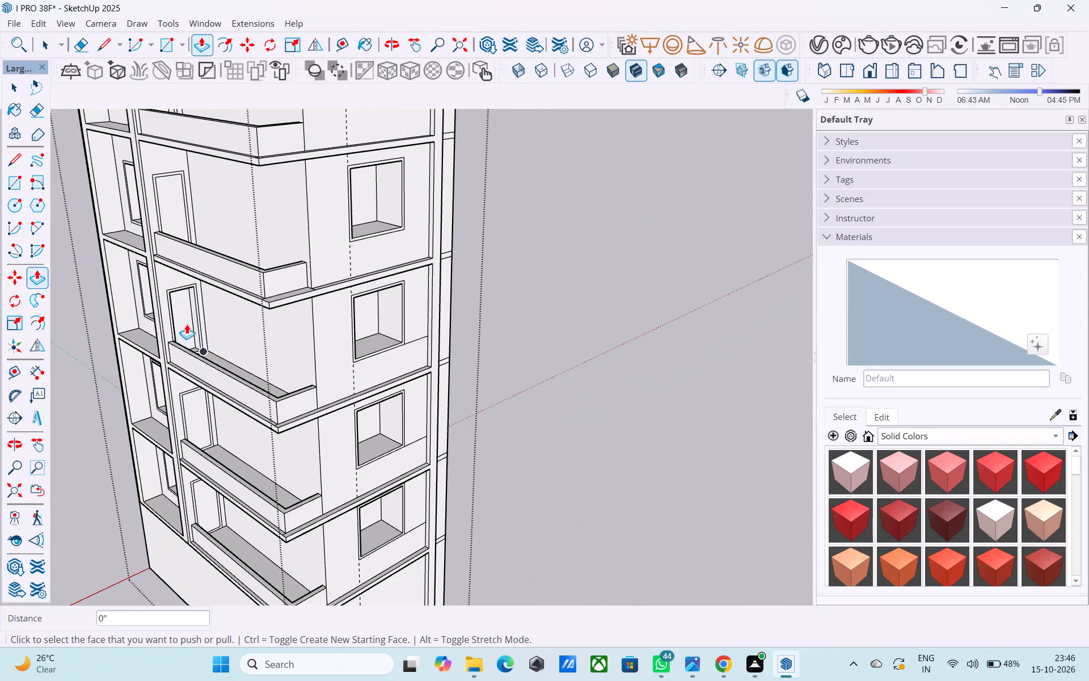
Recess the inner door panel on the second-lowest balcony's end wall with Push/Pull, repeating the same depth.
{"action": "scroll", "coordinate": [195, 382], "scroll_direction": "up", "scroll_amount": 4}
{"action": "key", "text": "space"}
{"action": "left_click", "coordinate": [196, 413]}
{"action": "scroll", "coordinate": [195, 414], "scroll_direction": "up", "scroll_amount": 3}
{"action": "key", "text": "p"}
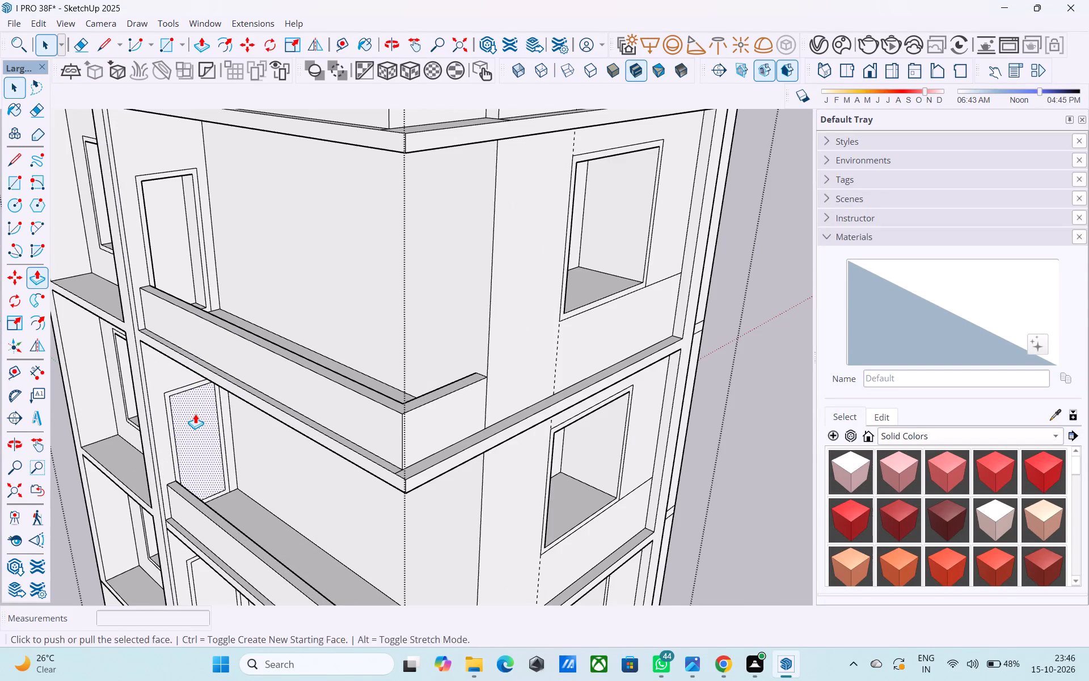
{"action": "double_click", "coordinate": [195, 414]}
{"action": "key", "text": "space"}
Recess the inner door panel on the lowest balcony's end wall with Push/Pull, repeating the same depth.
{"action": "scroll", "coordinate": [195, 413], "scroll_direction": "down", "scroll_amount": 6}
{"action": "middle_click_drag", "start_coordinate": [201, 434], "coordinate": [218, 312]}
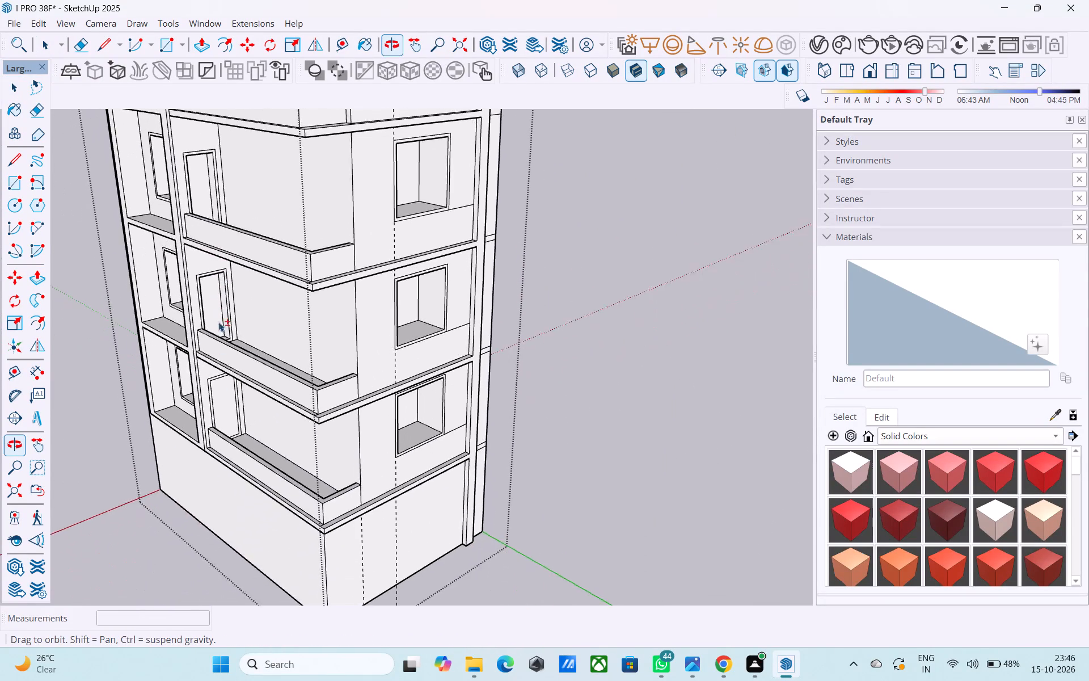
{"action": "scroll", "coordinate": [227, 391], "scroll_direction": "up", "scroll_amount": 5, "text": "shift"}
{"action": "left_click", "coordinate": [225, 402]}
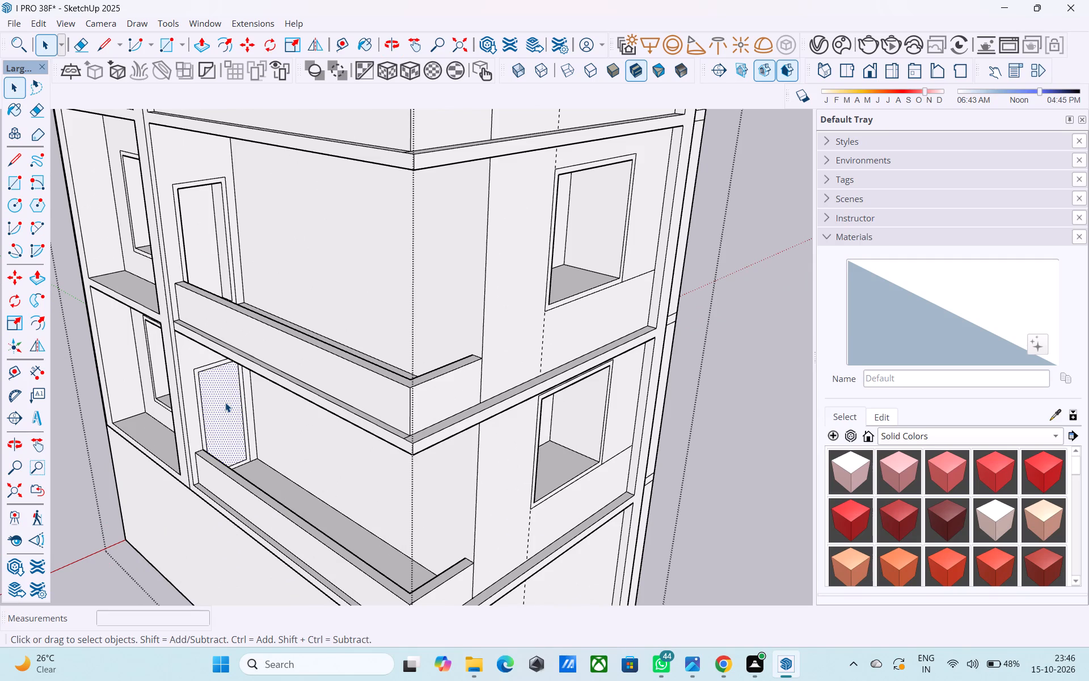
{"action": "key", "text": "p"}
{"action": "left_click", "coordinate": [225, 402]}
{"action": "left_click", "coordinate": [225, 402]}
{"action": "key", "text": "space"}
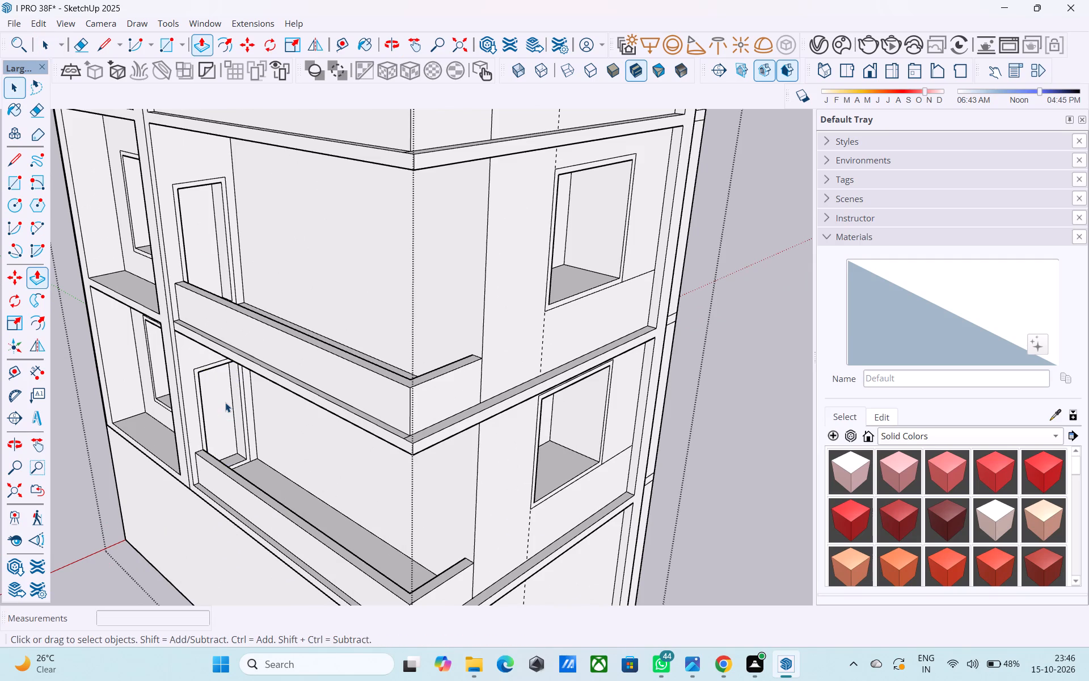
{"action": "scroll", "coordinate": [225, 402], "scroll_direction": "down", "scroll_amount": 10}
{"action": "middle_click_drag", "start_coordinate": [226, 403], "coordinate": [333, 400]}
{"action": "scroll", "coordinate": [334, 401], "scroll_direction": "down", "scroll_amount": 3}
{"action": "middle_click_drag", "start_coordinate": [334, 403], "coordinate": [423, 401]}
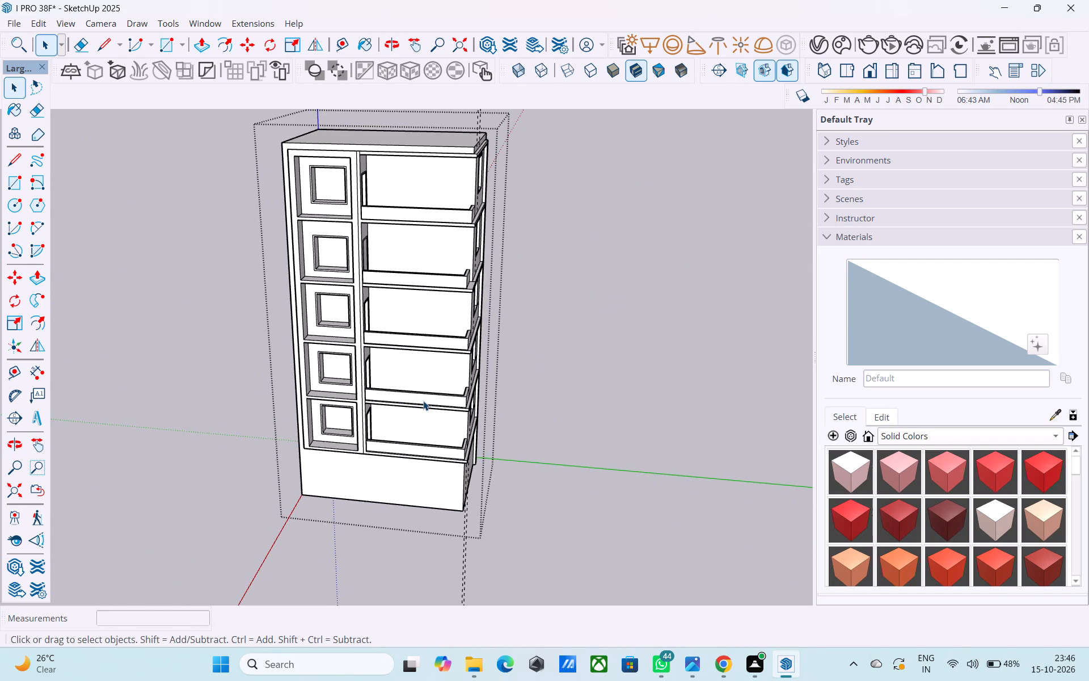
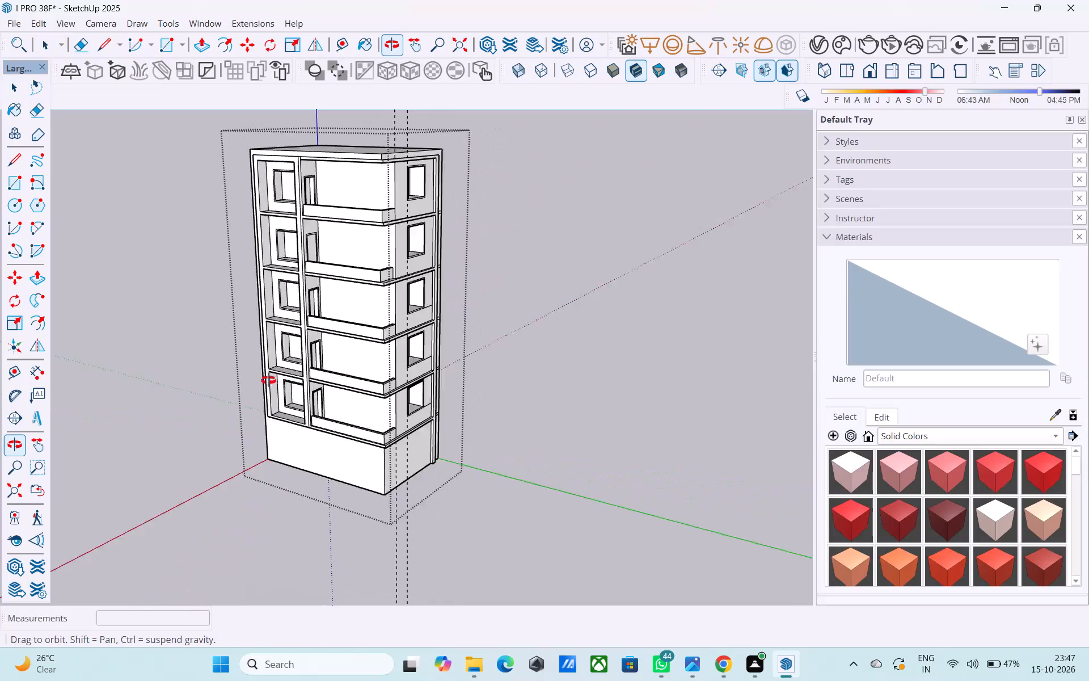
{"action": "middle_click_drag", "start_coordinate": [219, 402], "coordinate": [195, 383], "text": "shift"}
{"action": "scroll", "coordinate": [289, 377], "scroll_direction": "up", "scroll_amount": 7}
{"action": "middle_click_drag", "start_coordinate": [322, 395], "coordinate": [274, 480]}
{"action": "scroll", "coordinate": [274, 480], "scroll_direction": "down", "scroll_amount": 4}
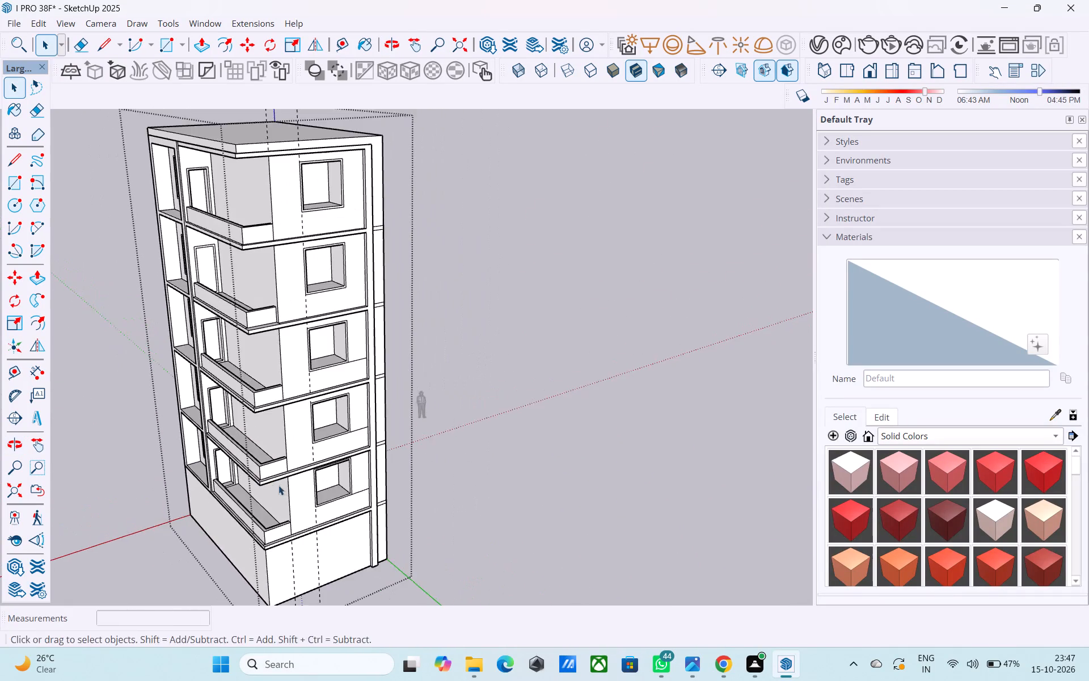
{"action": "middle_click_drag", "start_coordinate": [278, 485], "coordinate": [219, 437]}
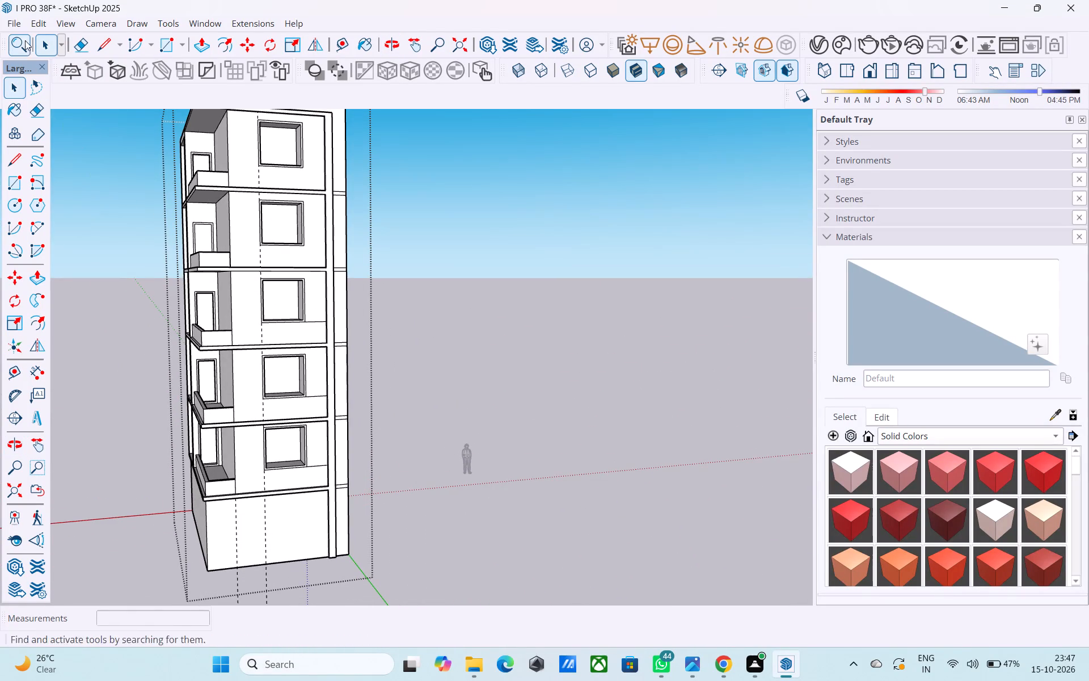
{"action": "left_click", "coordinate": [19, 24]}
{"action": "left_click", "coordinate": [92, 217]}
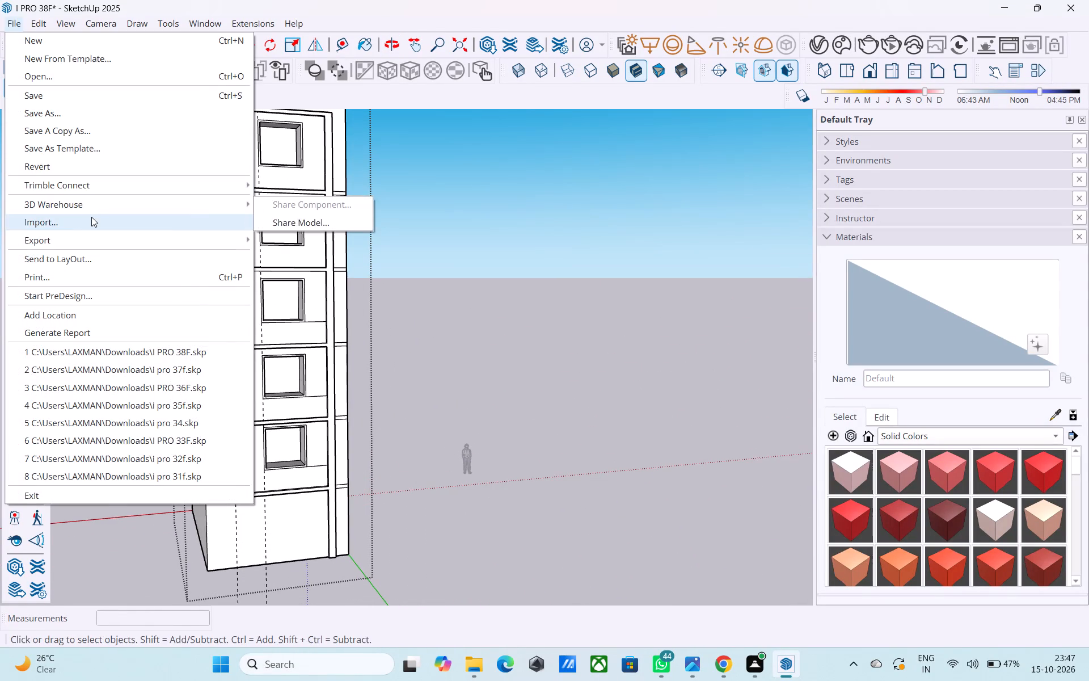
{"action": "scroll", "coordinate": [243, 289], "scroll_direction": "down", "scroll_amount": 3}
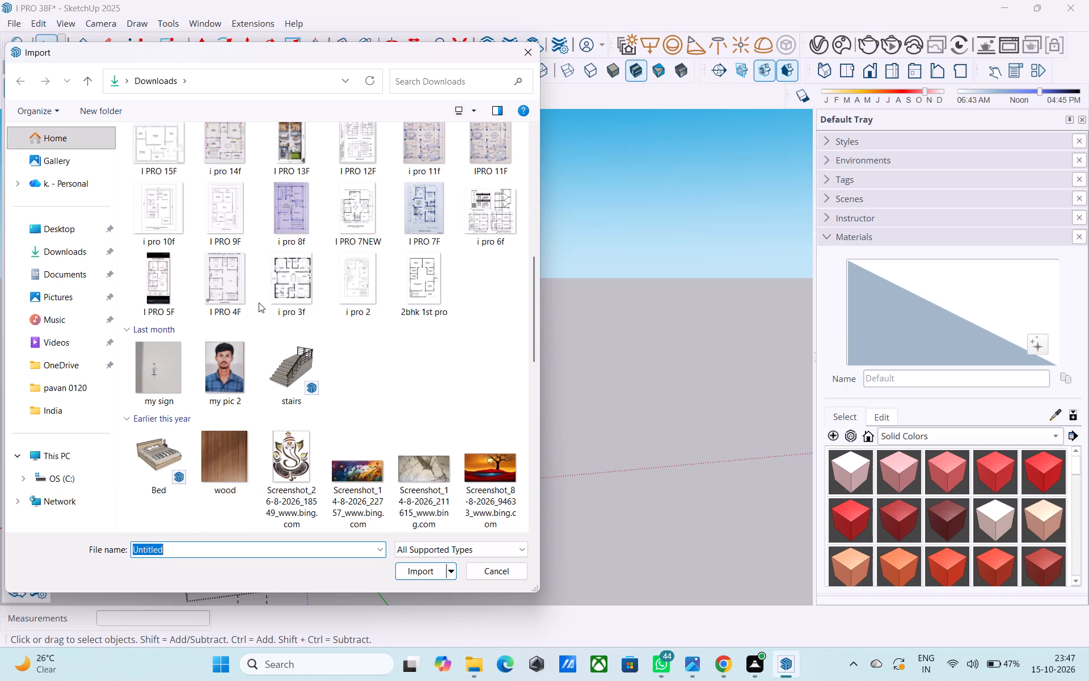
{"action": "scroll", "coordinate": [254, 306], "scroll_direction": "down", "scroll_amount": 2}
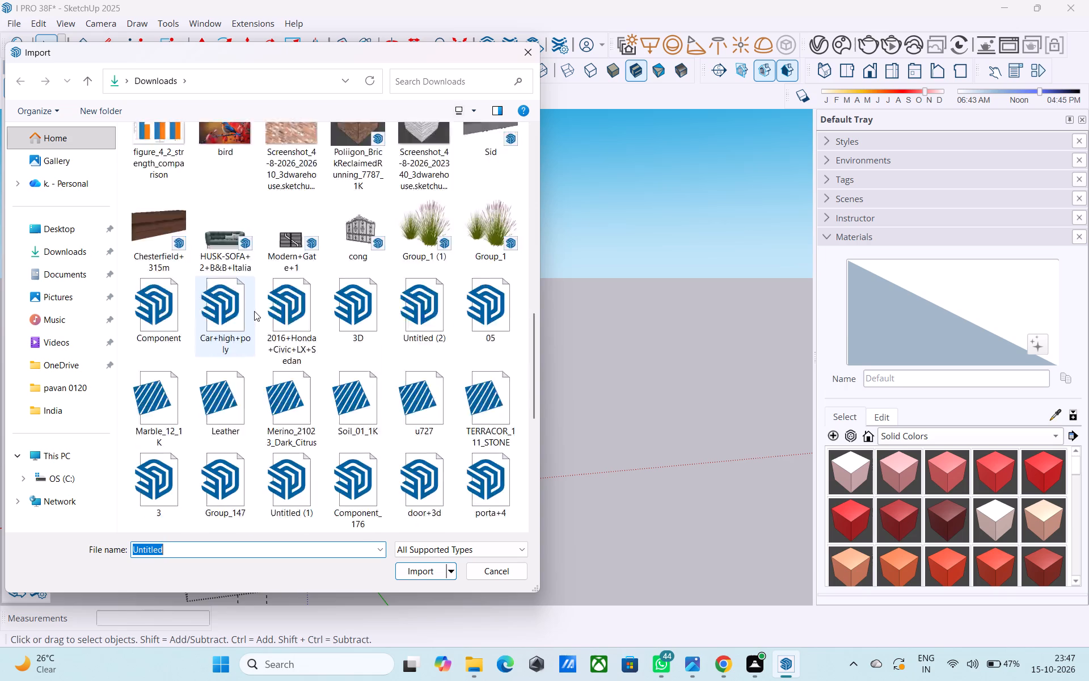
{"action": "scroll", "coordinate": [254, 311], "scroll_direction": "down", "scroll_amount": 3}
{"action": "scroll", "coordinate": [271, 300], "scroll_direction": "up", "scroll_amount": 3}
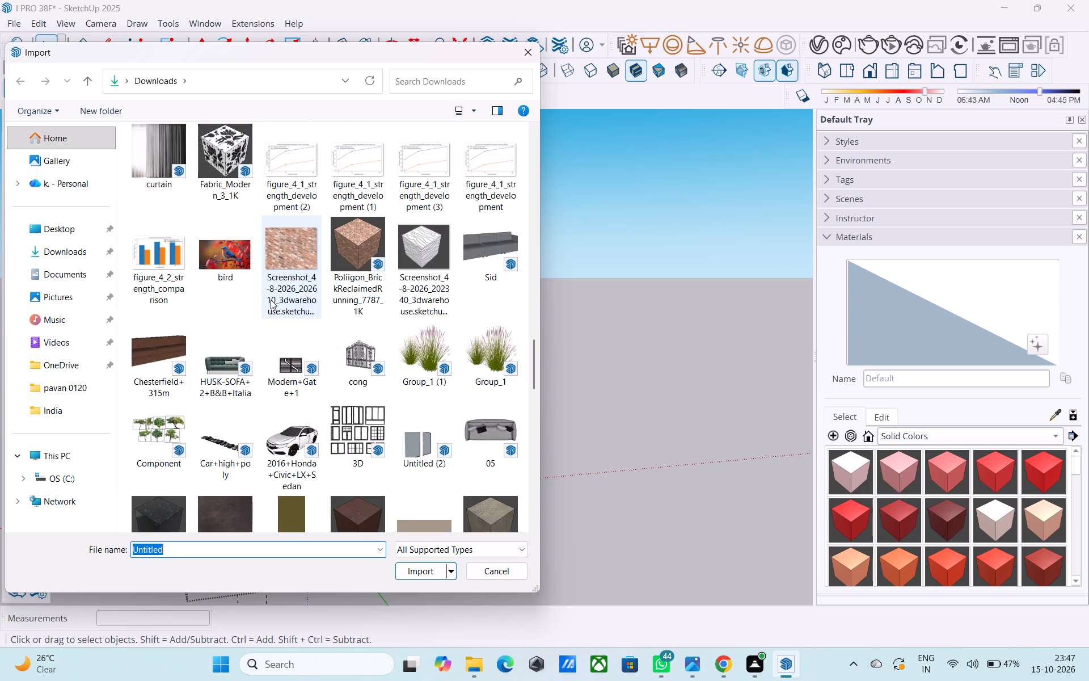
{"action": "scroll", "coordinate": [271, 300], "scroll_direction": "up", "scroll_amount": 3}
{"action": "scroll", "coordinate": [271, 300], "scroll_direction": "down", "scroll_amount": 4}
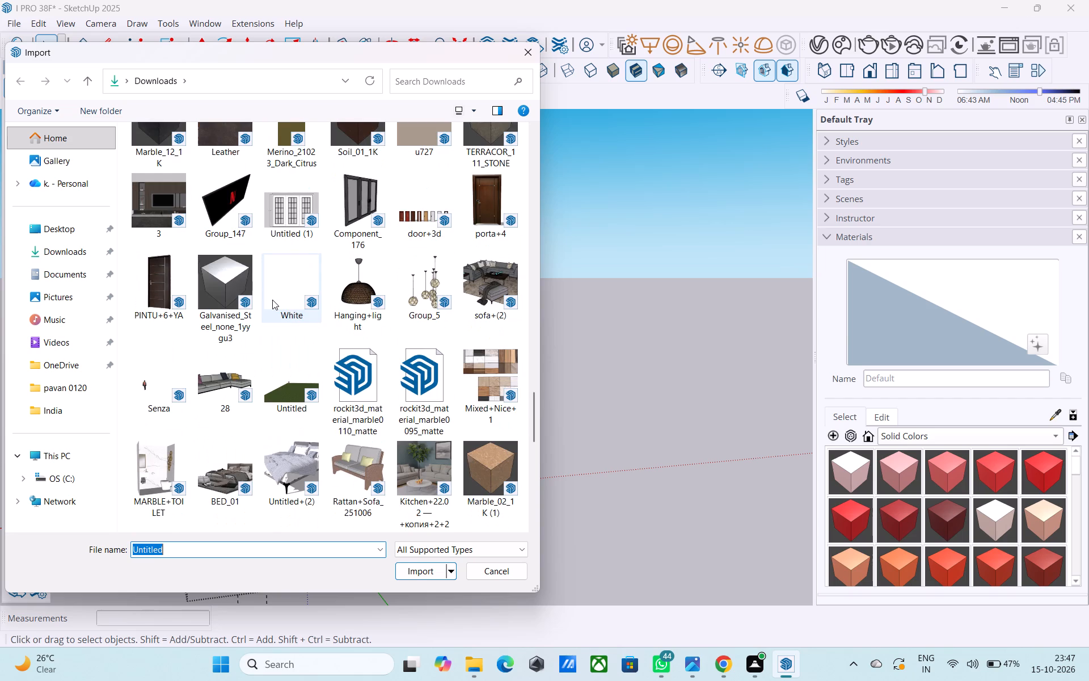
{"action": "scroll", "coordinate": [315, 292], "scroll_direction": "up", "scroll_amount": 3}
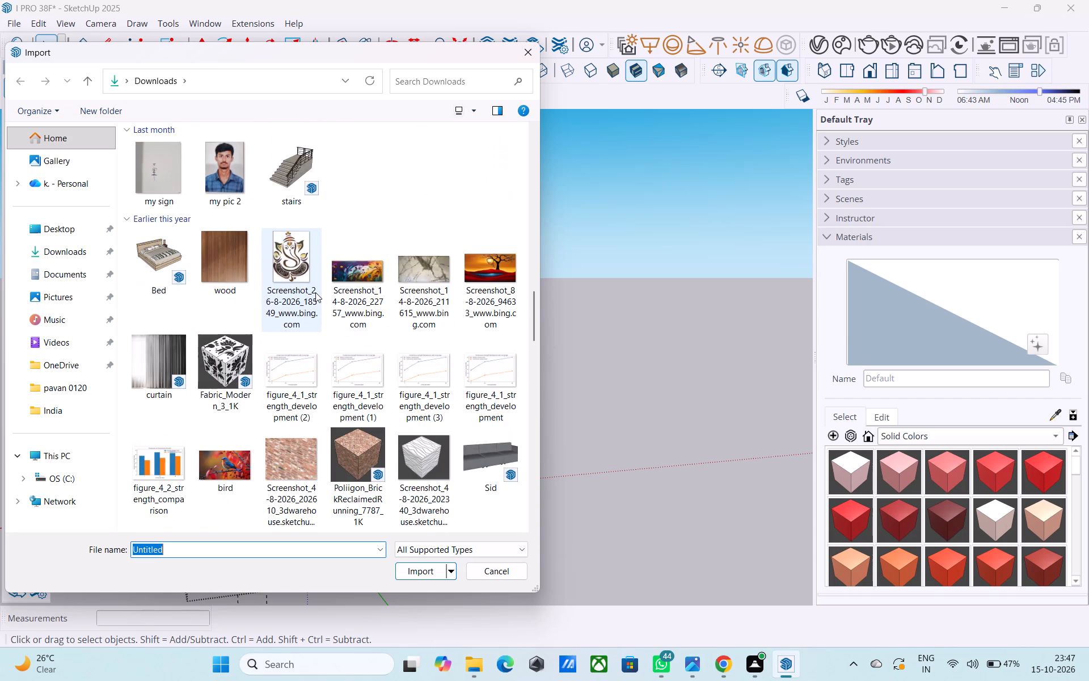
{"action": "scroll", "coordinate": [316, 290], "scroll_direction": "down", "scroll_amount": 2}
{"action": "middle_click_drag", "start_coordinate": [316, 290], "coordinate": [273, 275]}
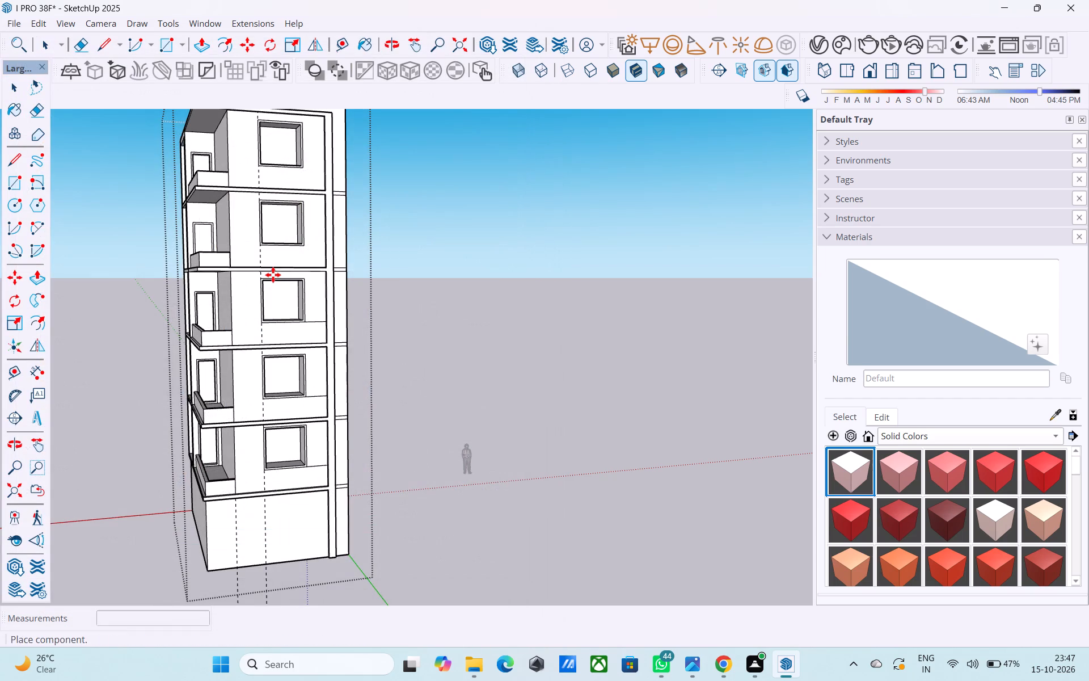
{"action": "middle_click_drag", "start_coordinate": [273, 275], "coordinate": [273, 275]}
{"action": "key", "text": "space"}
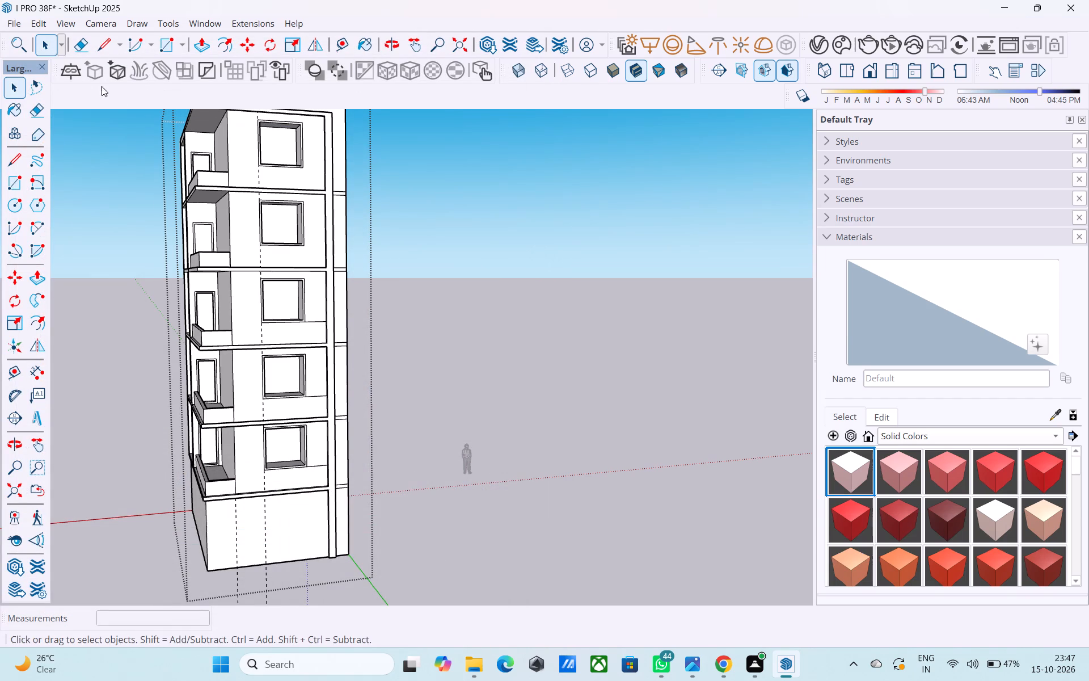
Import the 3D window collection file from Downloads and place it on the ground beside the apartment building.
{"action": "left_click", "coordinate": [15, 22]}
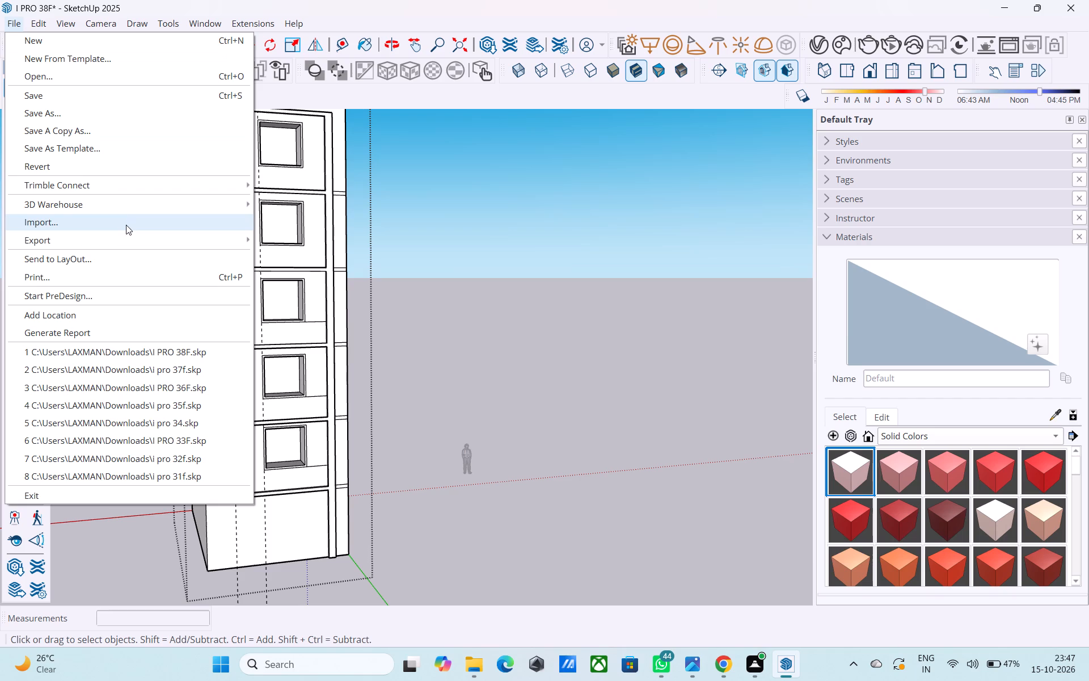
{"action": "left_click", "coordinate": [123, 216]}
{"action": "scroll", "coordinate": [168, 251], "scroll_direction": "down", "scroll_amount": 2}
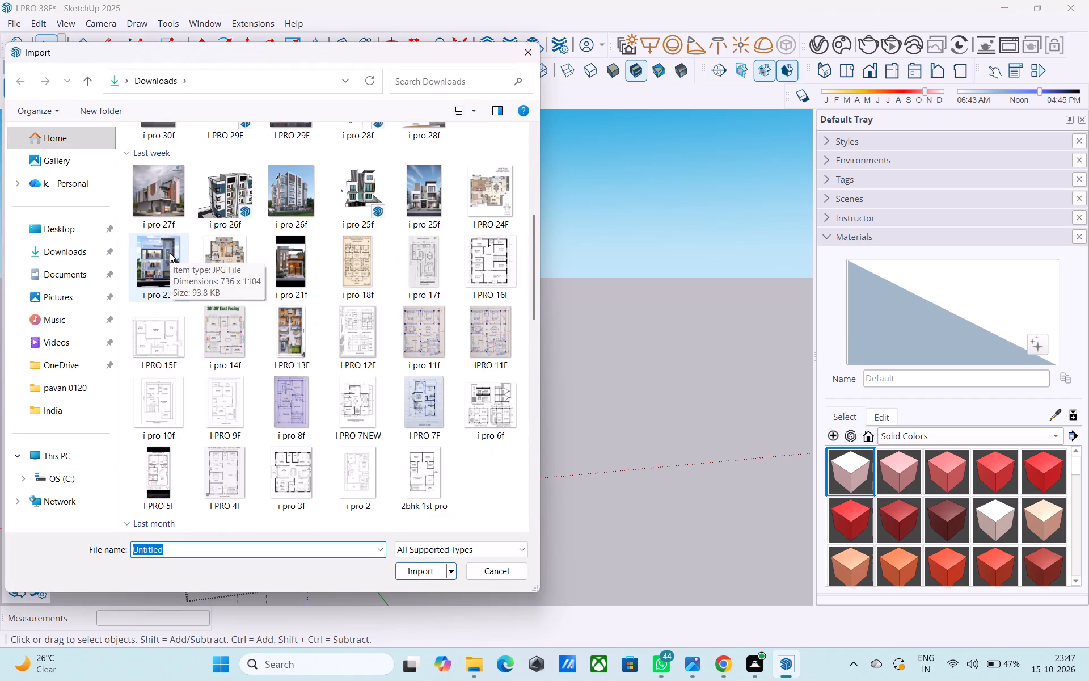
{"action": "scroll", "coordinate": [252, 279], "scroll_direction": "down", "scroll_amount": 2}
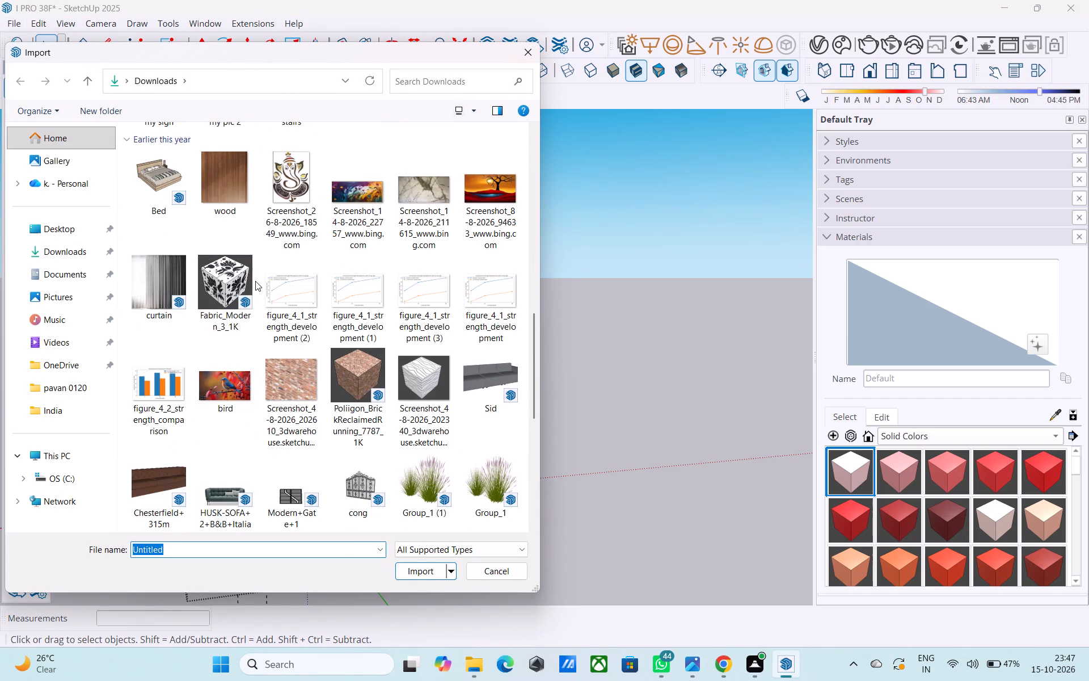
{"action": "scroll", "coordinate": [256, 281], "scroll_direction": "down", "scroll_amount": 1}
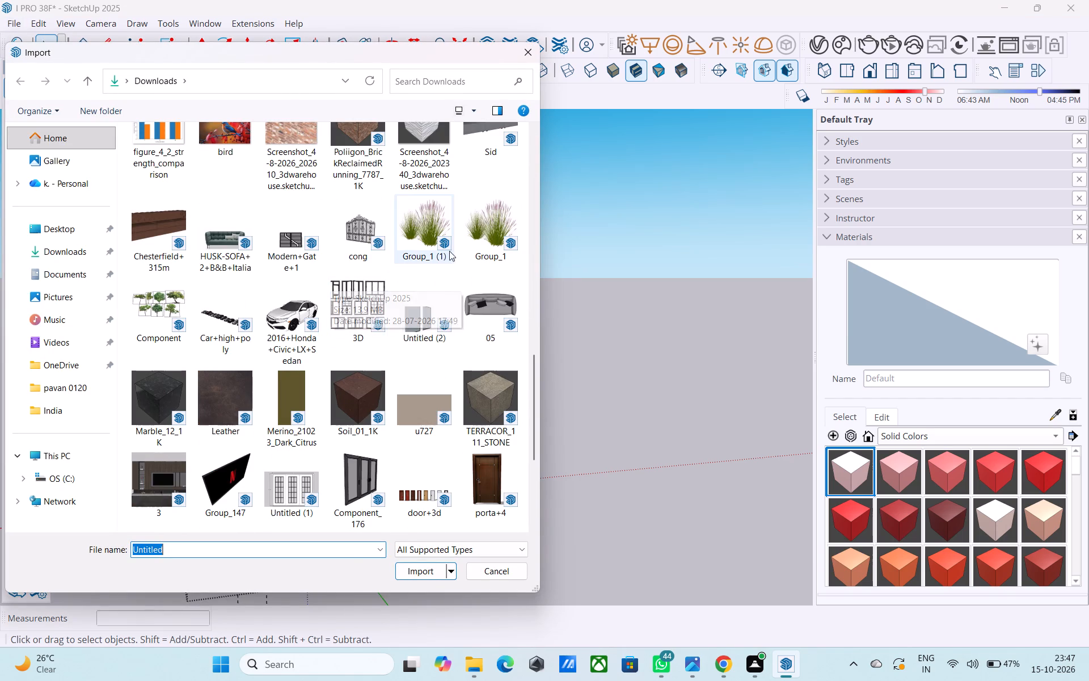
{"action": "left_click", "coordinate": [374, 283]}
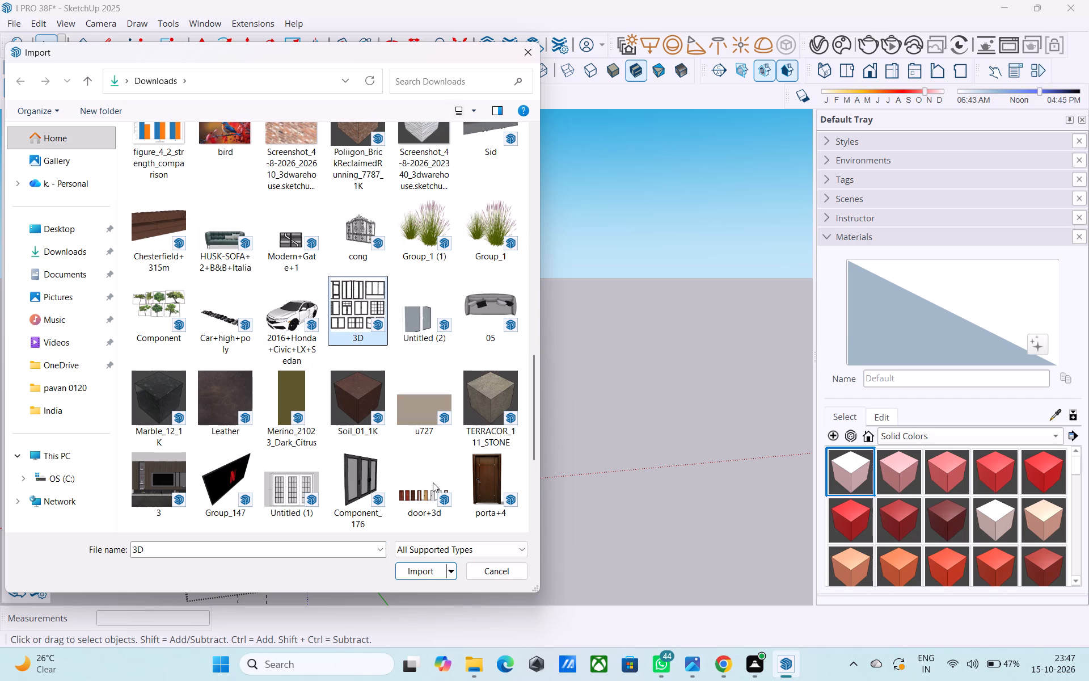
{"action": "left_click", "coordinate": [434, 572]}
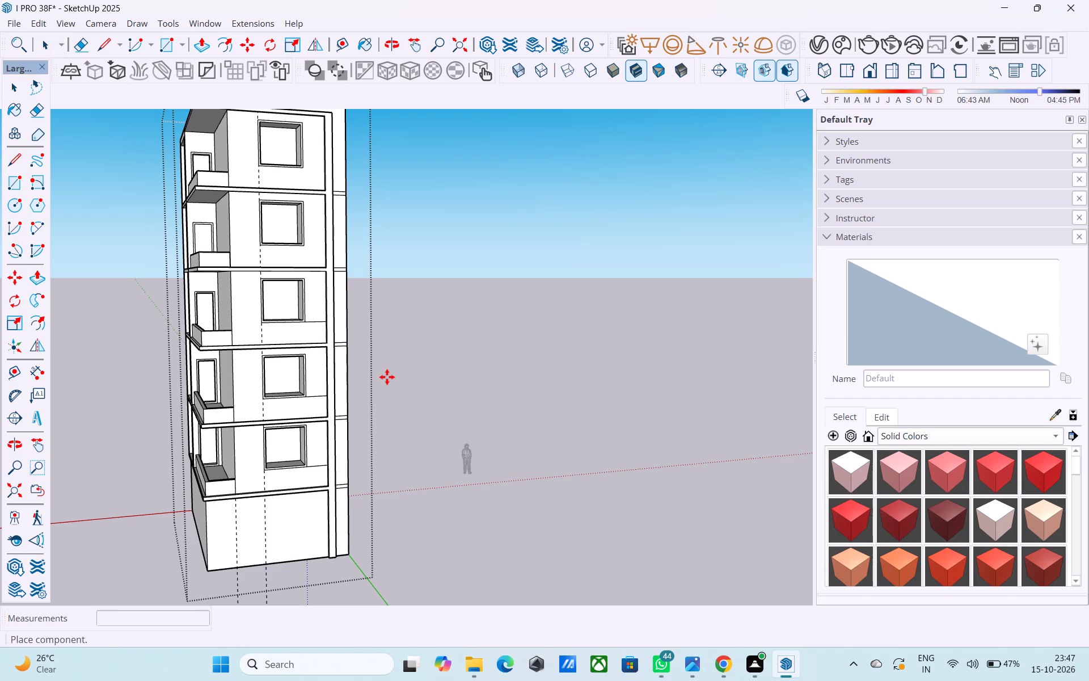
{"action": "scroll", "coordinate": [387, 377], "scroll_direction": "down", "scroll_amount": 9}
{"action": "middle_click_drag", "start_coordinate": [389, 377], "coordinate": [395, 377]}
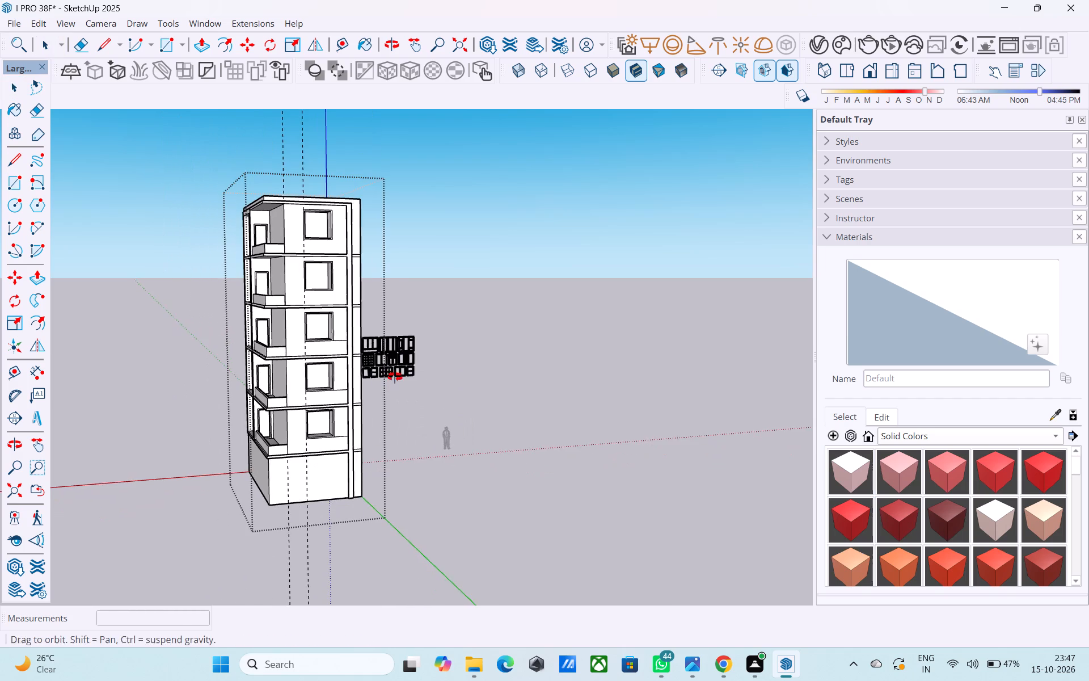
{"action": "middle_click_drag", "start_coordinate": [395, 377], "coordinate": [400, 381]}
{"action": "left_click", "coordinate": [500, 523]}
Explode the imported window collection so each window can be selected separately.
{"action": "middle_click_drag", "start_coordinate": [486, 501], "coordinate": [437, 468]}
{"action": "scroll", "coordinate": [436, 466], "scroll_direction": "up", "scroll_amount": 9}
{"action": "key", "text": "space"}
{"action": "scroll", "coordinate": [437, 464], "scroll_direction": "down", "scroll_amount": 5}
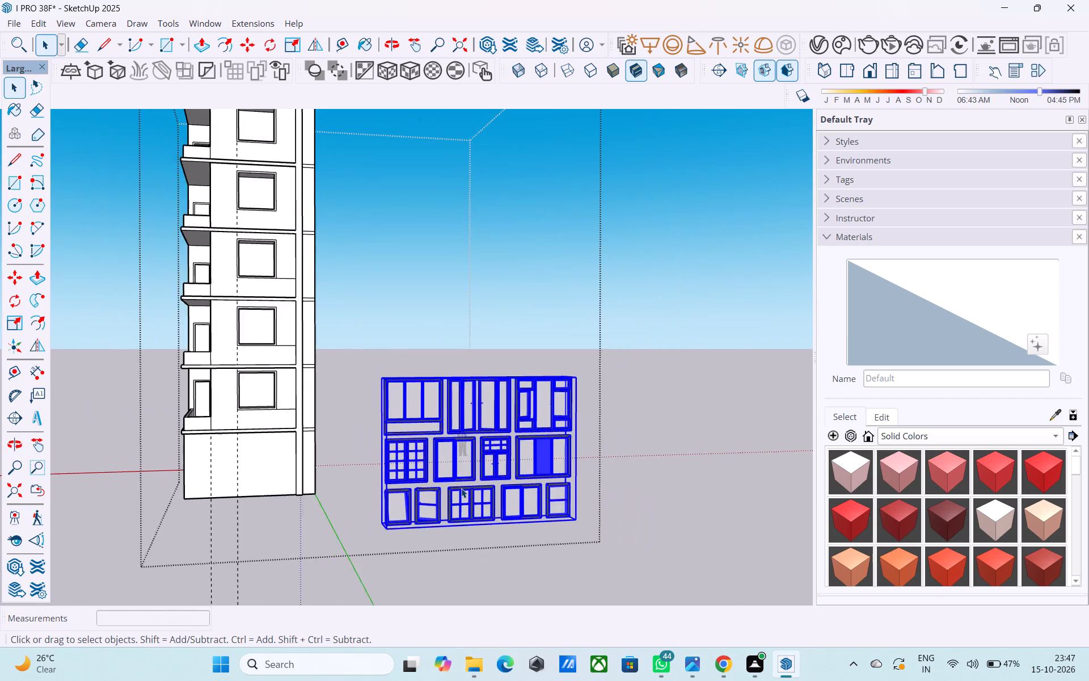
{"action": "scroll", "coordinate": [461, 488], "scroll_direction": "up", "scroll_amount": 6}
{"action": "left_click", "coordinate": [466, 491]}
{"action": "triple_click", "coordinate": [466, 491]}
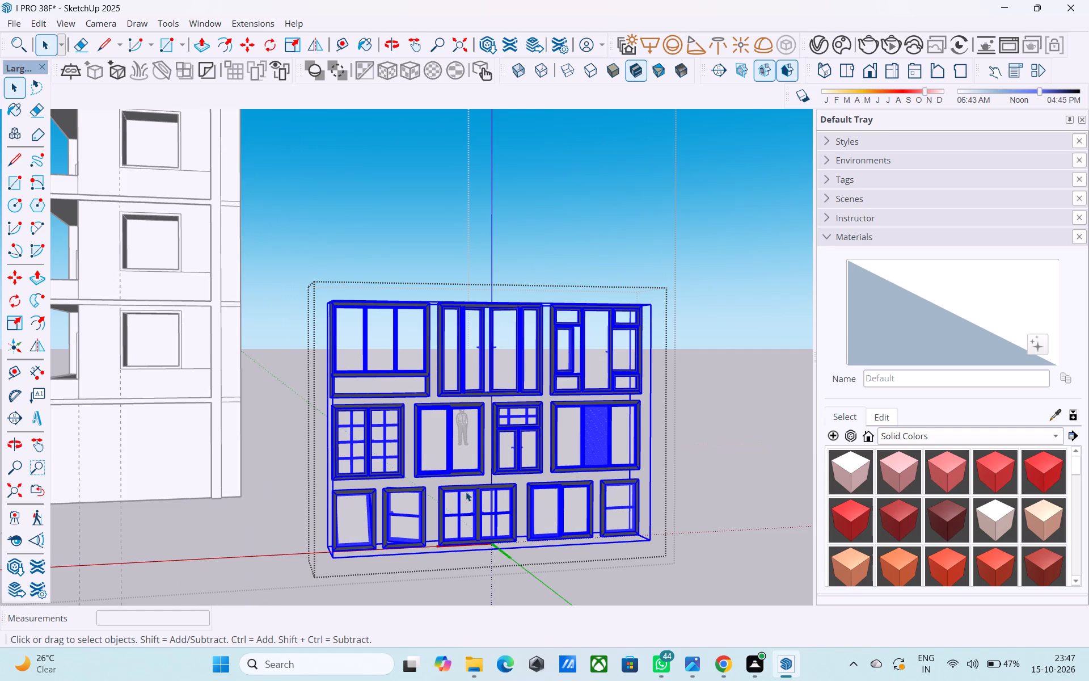
{"action": "right_click", "coordinate": [466, 491]}
{"action": "left_click", "coordinate": [501, 196]}
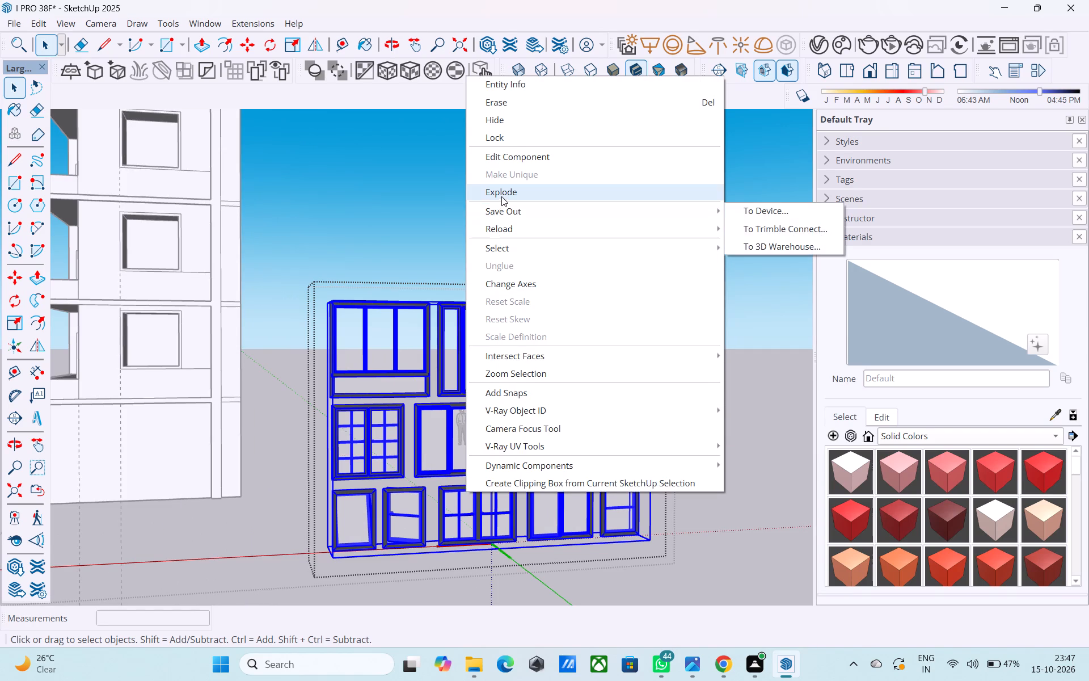
{"action": "key", "text": "space"}
{"action": "left_click", "coordinate": [479, 222]}
{"action": "left_click", "coordinate": [461, 262]}
{"action": "left_click", "coordinate": [423, 327]}
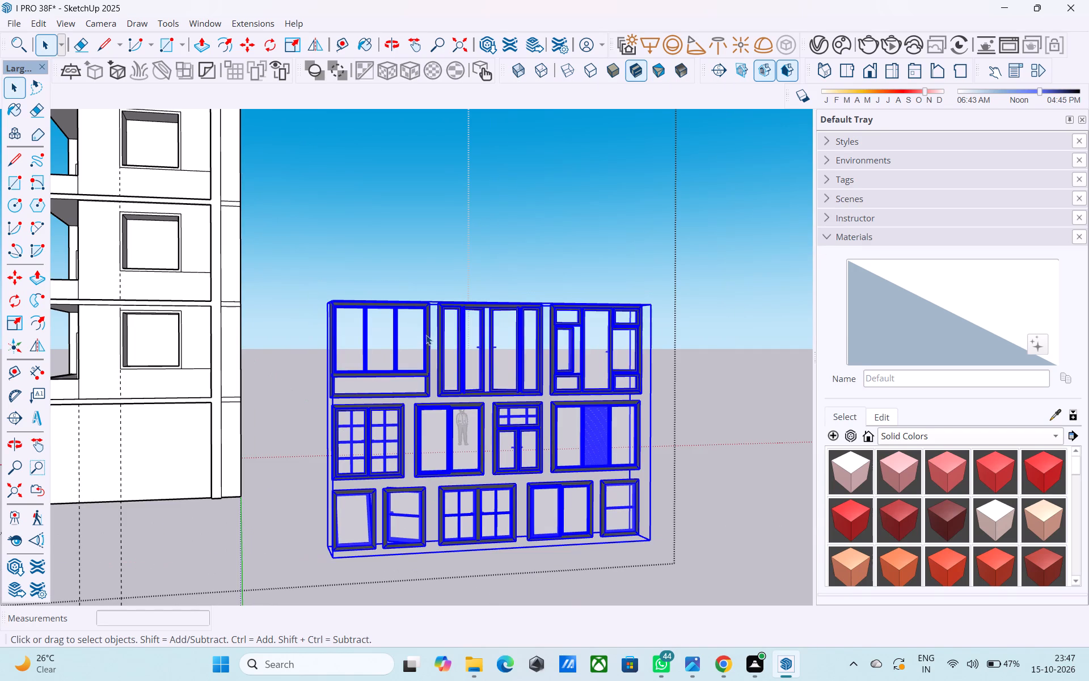
{"action": "right_click", "coordinate": [461, 426]}
{"action": "left_click", "coordinate": [485, 128]}
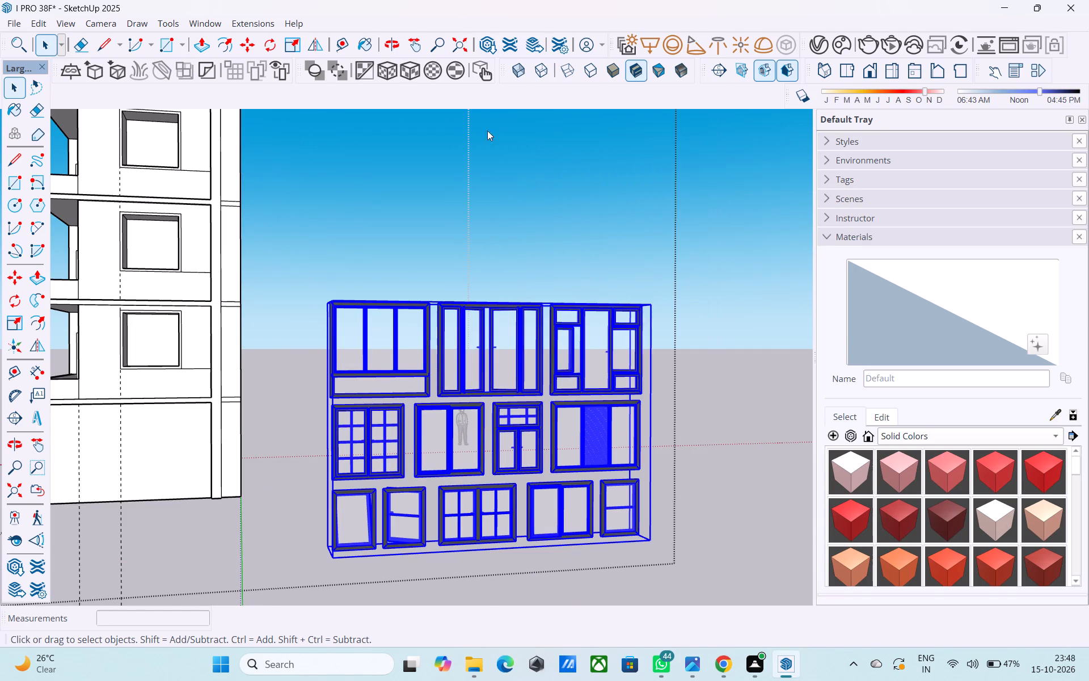
{"action": "scroll", "coordinate": [489, 134], "scroll_direction": "down", "scroll_amount": 5}
{"action": "left_click", "coordinate": [515, 382]}
{"action": "scroll", "coordinate": [504, 355], "scroll_direction": "up", "scroll_amount": 4}
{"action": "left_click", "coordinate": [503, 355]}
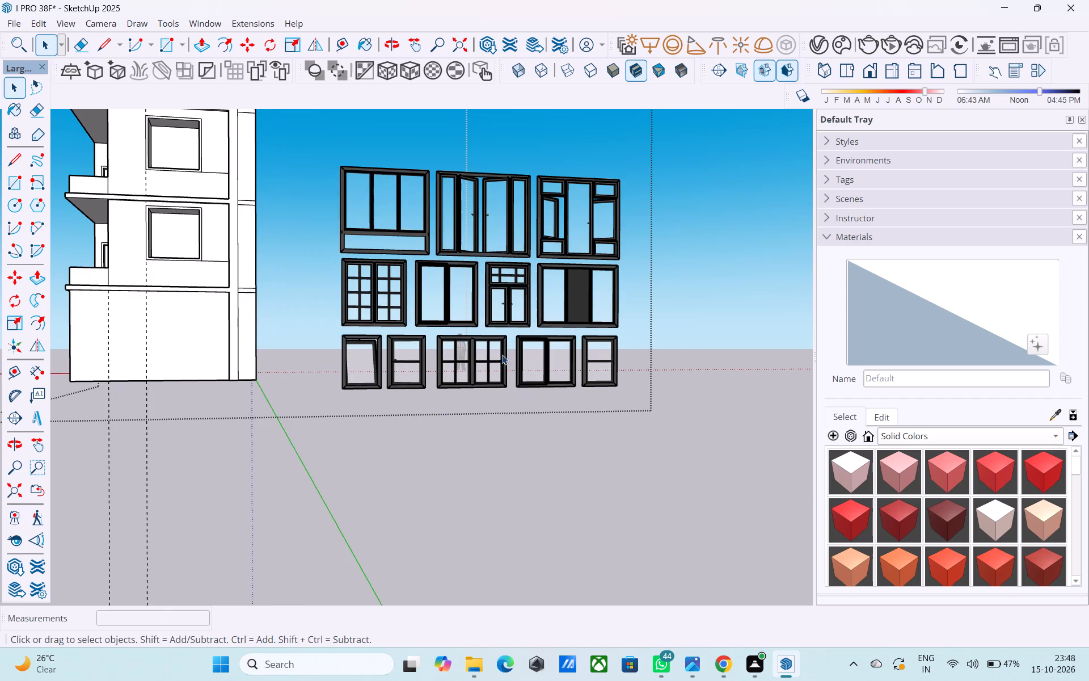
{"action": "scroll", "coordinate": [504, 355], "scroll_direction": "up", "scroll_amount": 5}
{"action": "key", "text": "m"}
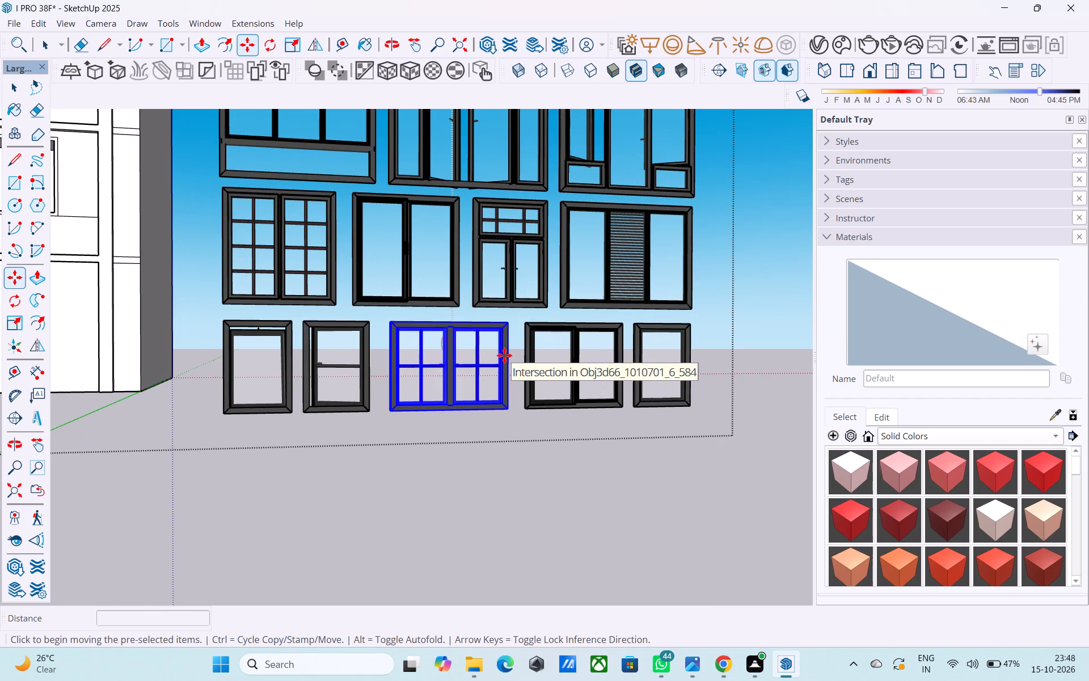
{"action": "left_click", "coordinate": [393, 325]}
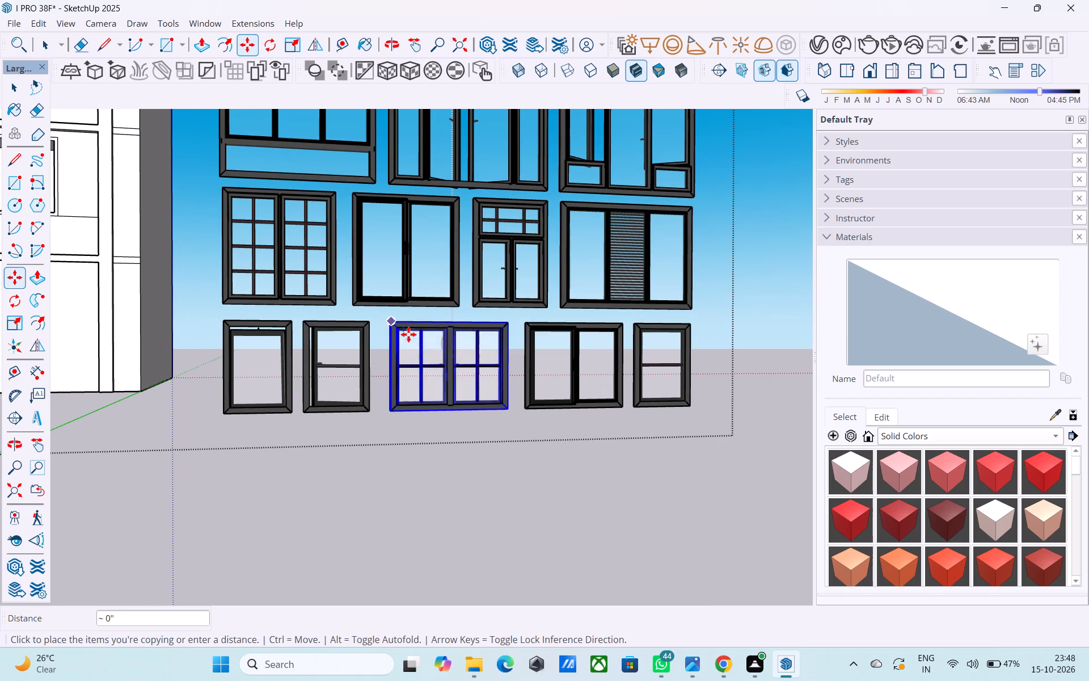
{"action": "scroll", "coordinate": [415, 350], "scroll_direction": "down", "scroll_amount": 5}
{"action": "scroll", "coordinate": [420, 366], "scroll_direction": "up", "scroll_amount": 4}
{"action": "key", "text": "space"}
Move the double window with grid bars from the middle of the bottom row to the open ground in front of the collection.
{"action": "middle_click_drag", "start_coordinate": [410, 354], "coordinate": [456, 375]}
{"action": "scroll", "coordinate": [447, 369], "scroll_direction": "up", "scroll_amount": 5}
{"action": "left_click", "coordinate": [370, 291]}
{"action": "key", "text": "m"}
{"action": "left_click", "coordinate": [370, 290]}
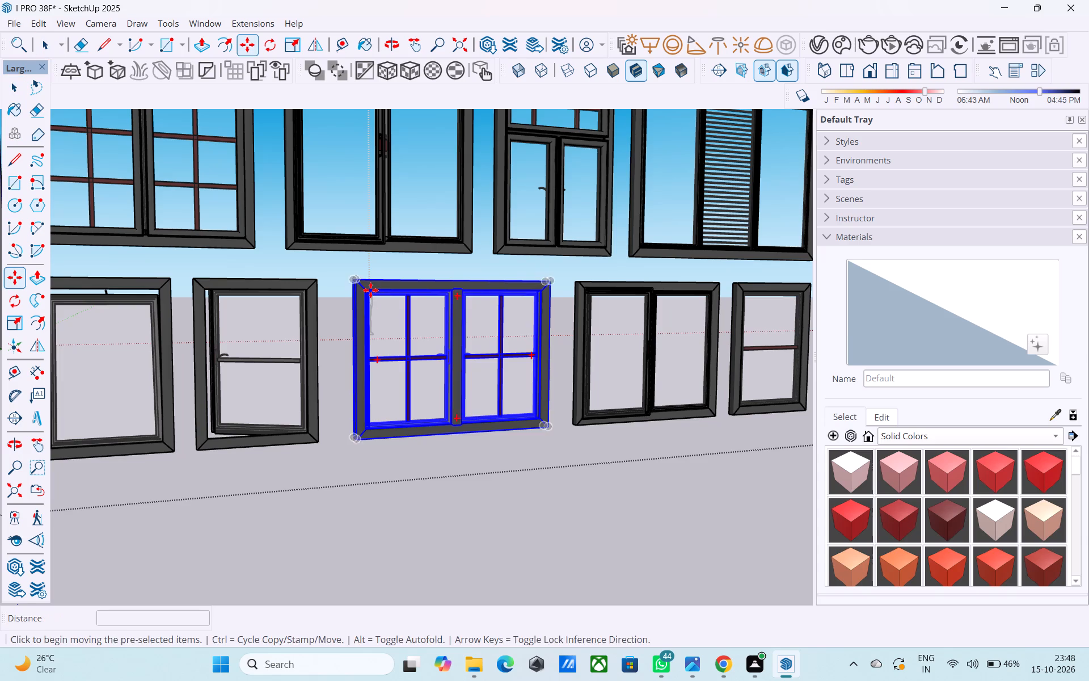
{"action": "scroll", "coordinate": [414, 393], "scroll_direction": "down", "scroll_amount": 7}
{"action": "scroll", "coordinate": [420, 393], "scroll_direction": "down", "scroll_amount": 17}
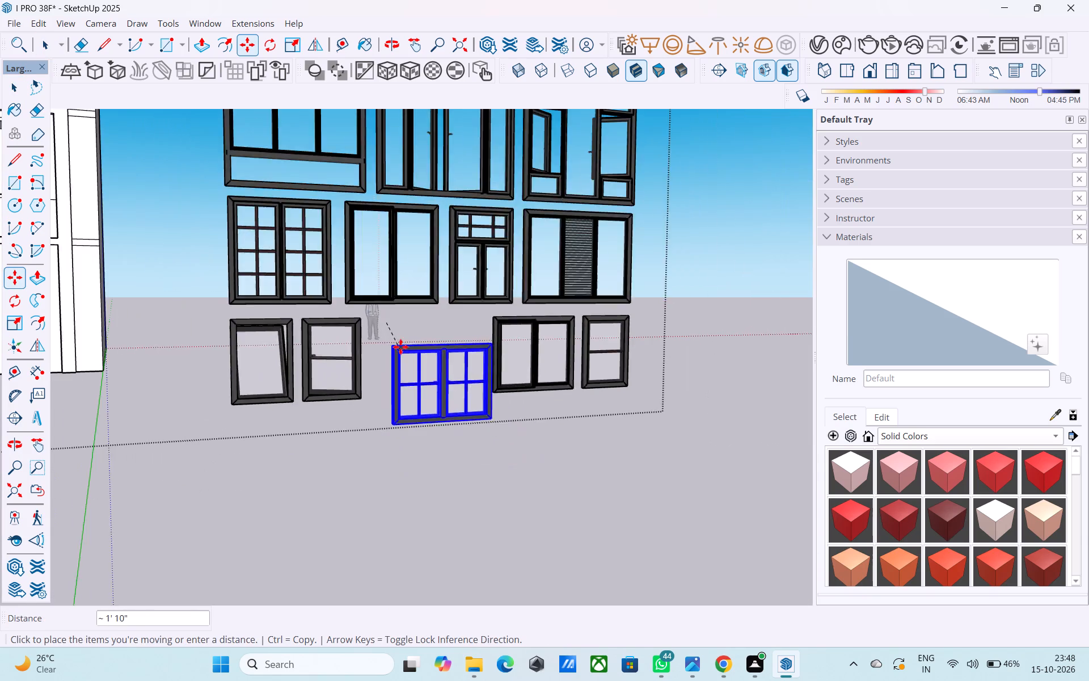
{"action": "scroll", "coordinate": [400, 347], "scroll_direction": "down", "scroll_amount": 5}
{"action": "left_click", "coordinate": [374, 430]}
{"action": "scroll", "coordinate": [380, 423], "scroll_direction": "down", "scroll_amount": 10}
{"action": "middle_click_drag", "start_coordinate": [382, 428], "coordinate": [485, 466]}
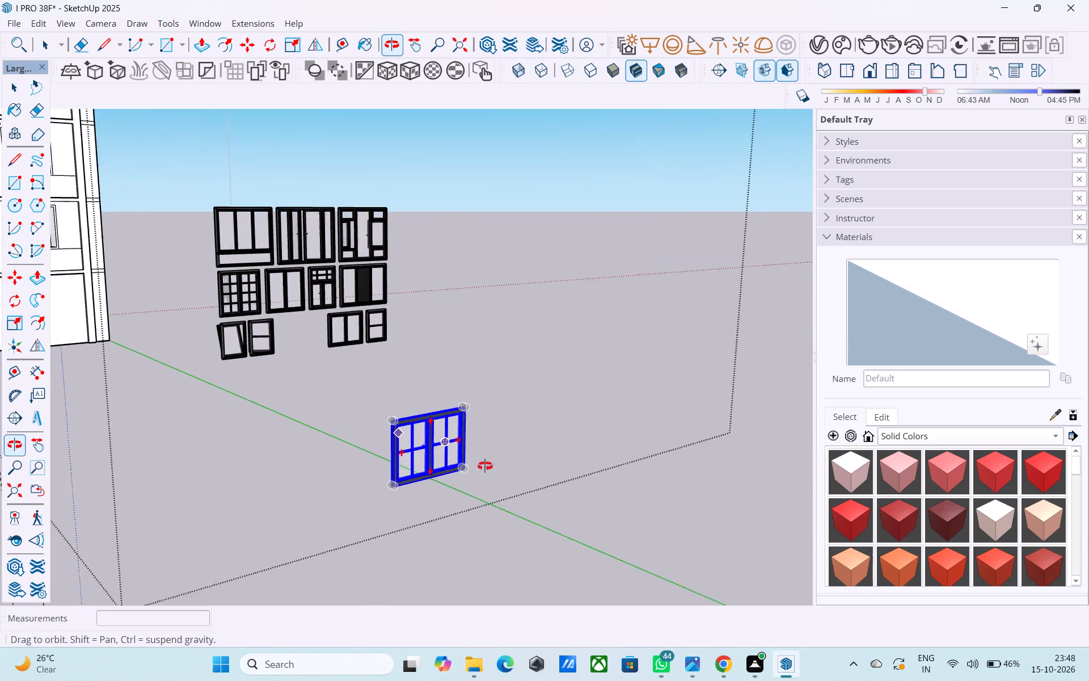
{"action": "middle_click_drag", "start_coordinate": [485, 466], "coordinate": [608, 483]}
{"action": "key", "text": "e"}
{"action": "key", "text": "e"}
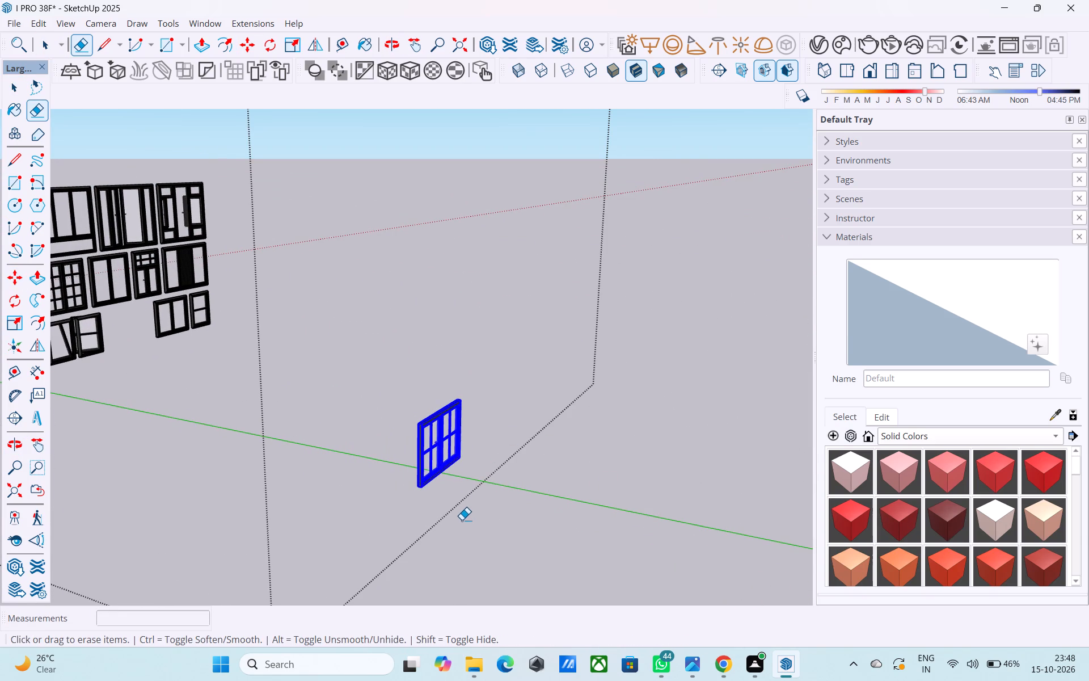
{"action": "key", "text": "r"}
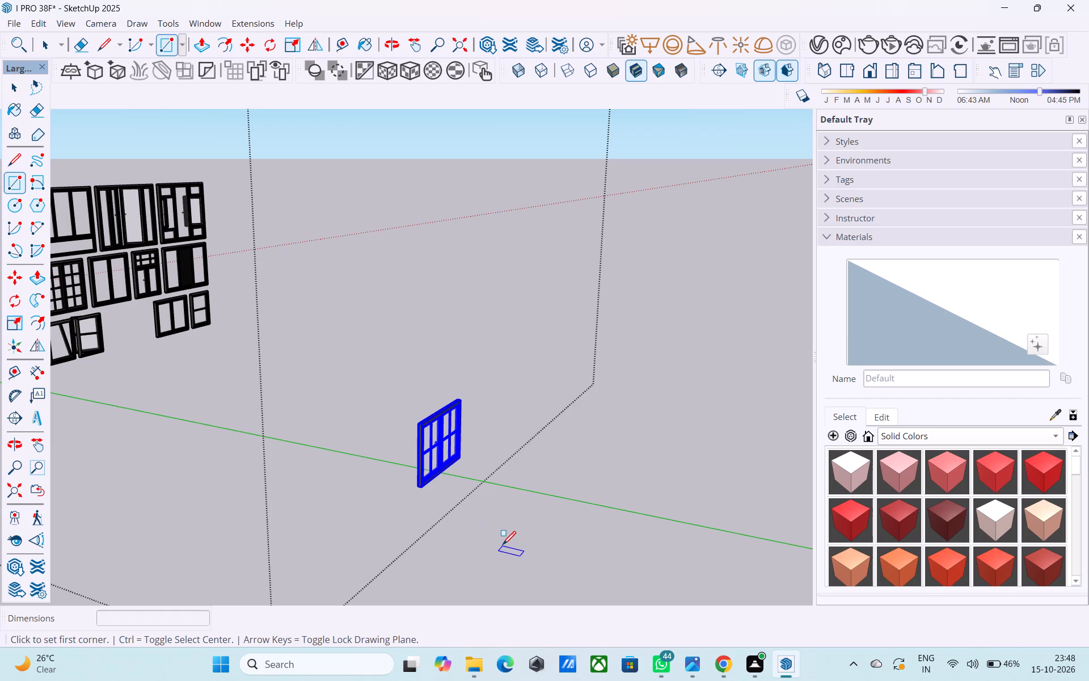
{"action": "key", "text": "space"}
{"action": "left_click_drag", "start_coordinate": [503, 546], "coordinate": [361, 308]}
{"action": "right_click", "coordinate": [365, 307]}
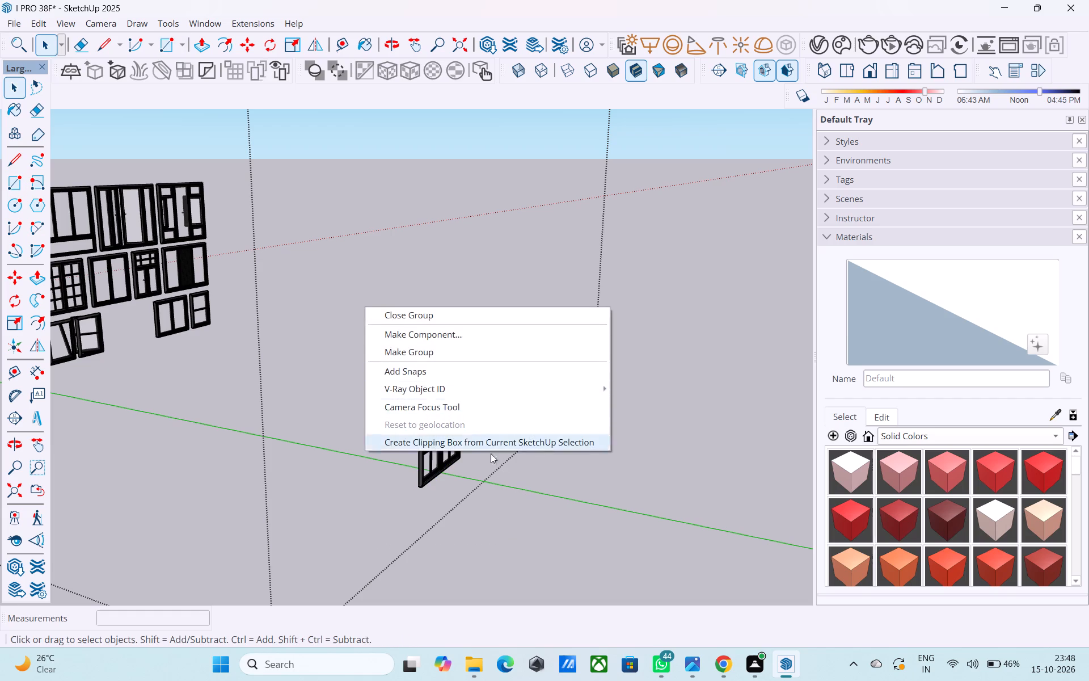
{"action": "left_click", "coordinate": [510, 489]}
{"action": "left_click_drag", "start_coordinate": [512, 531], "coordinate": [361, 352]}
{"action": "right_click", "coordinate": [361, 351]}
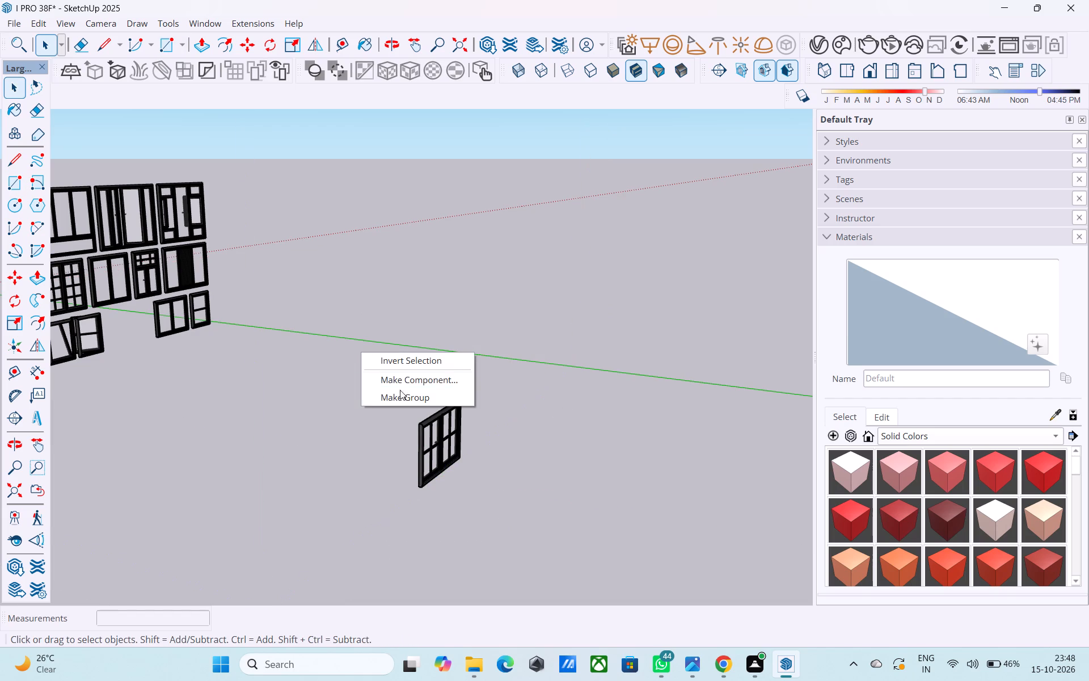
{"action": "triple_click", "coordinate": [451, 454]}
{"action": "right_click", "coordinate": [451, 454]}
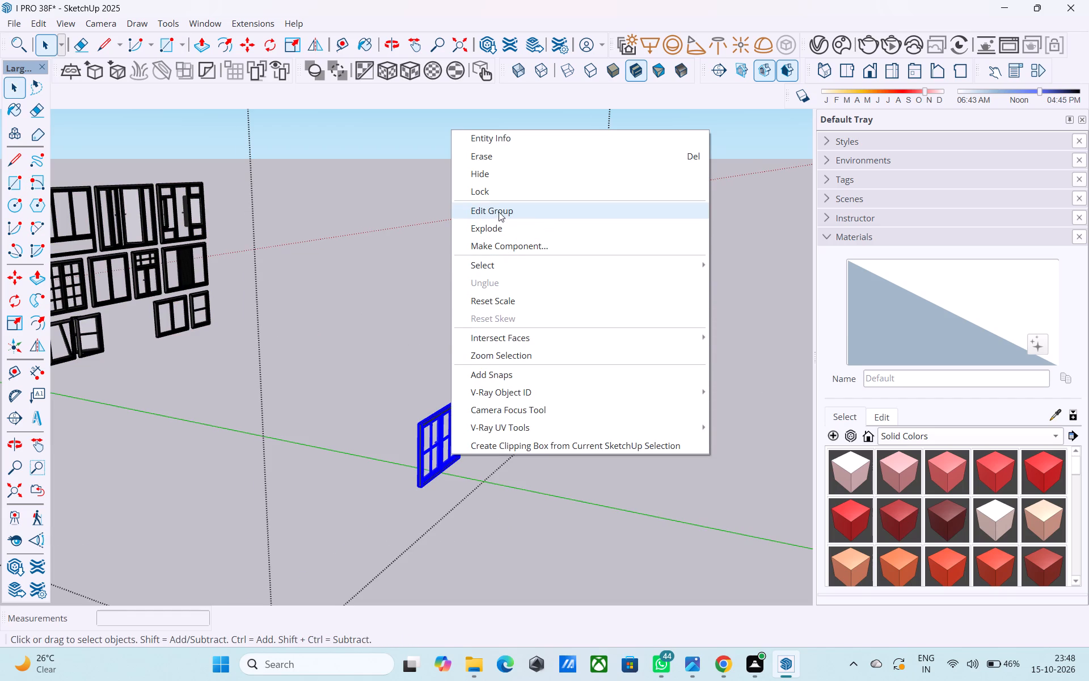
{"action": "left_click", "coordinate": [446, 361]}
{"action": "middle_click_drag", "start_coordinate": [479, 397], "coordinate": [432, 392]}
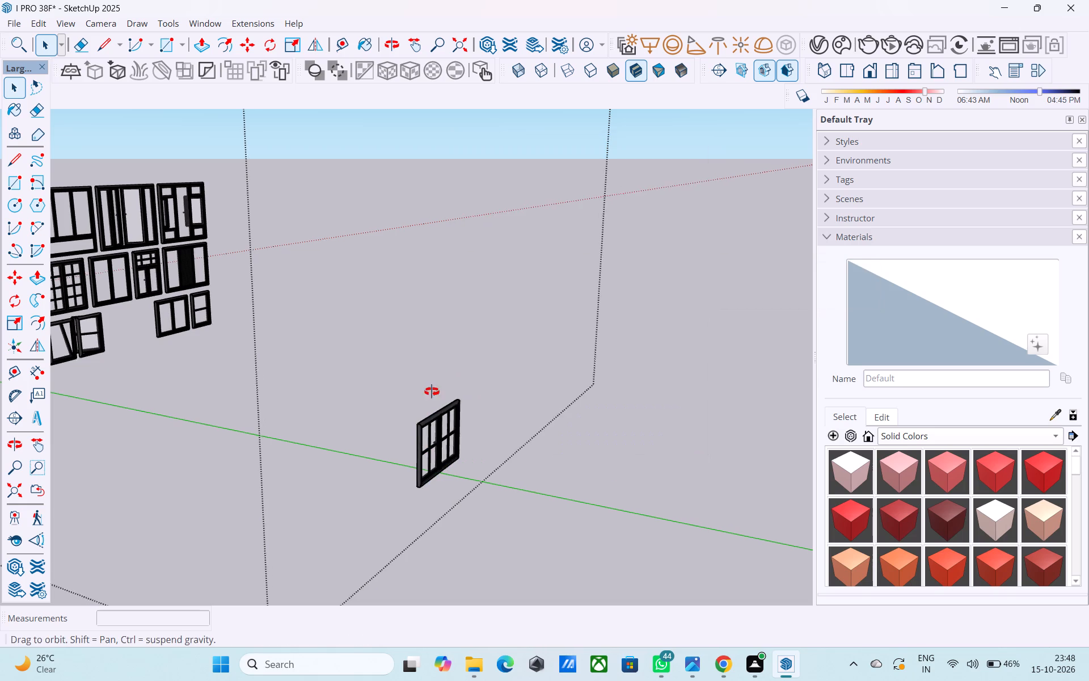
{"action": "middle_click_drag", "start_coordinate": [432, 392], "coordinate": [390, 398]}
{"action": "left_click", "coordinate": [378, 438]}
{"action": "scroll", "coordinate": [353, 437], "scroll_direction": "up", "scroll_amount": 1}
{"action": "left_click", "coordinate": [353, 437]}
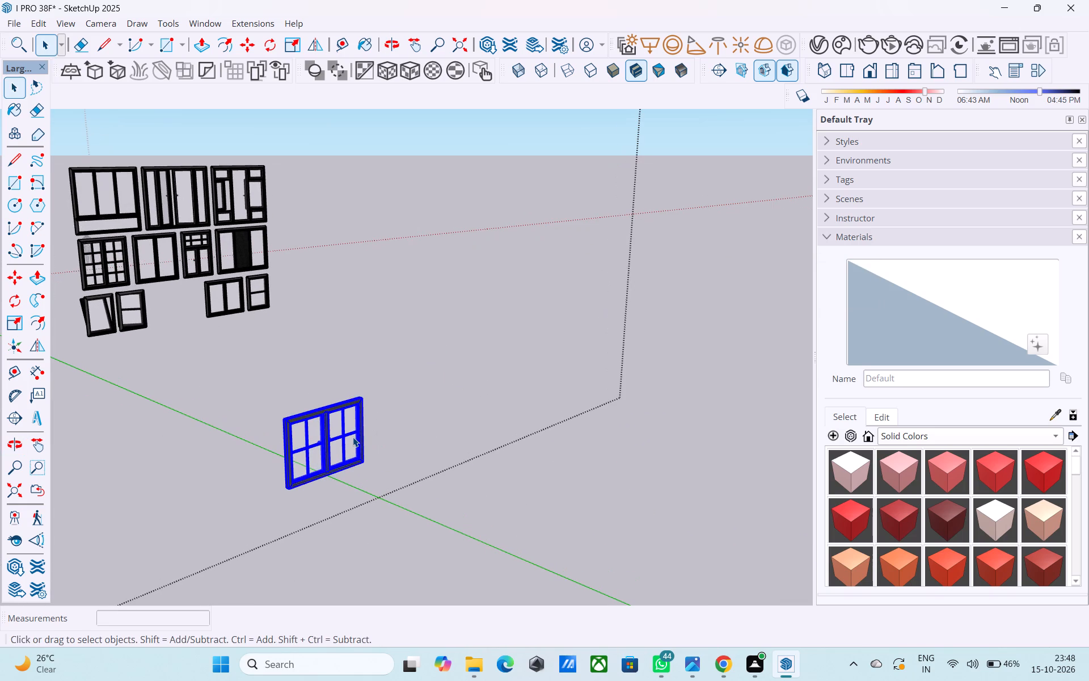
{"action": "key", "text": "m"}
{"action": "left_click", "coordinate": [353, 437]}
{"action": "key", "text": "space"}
Move the gridded double window by its upper outer corner onto the matching corner of the top-floor window opening.
{"action": "scroll", "coordinate": [329, 391], "scroll_direction": "up", "scroll_amount": 8}
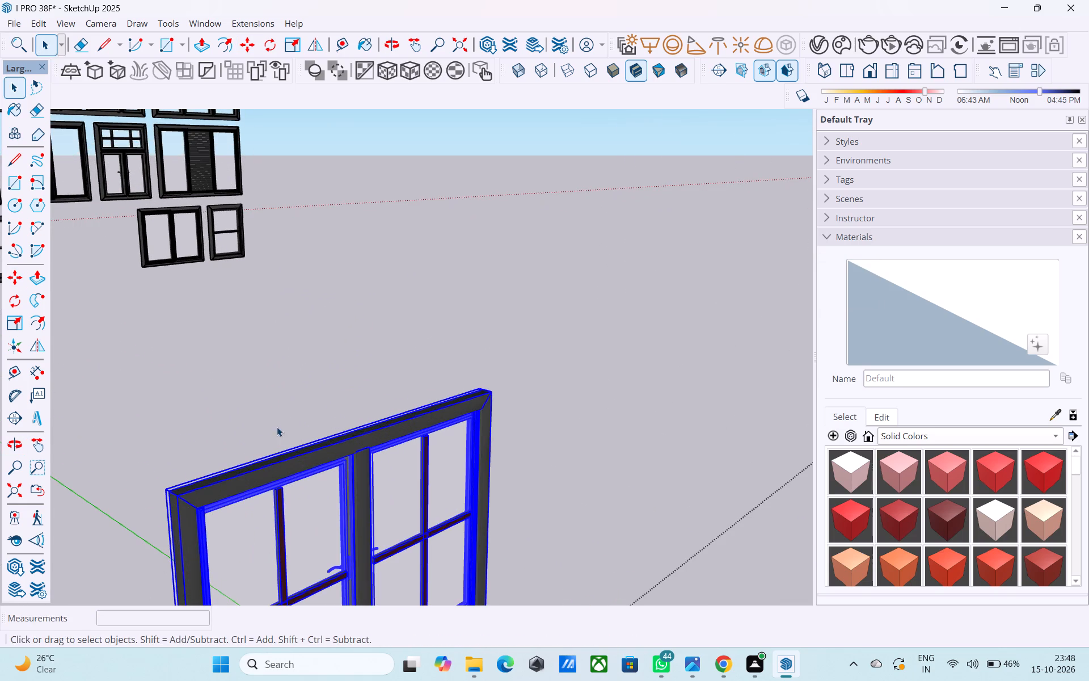
{"action": "key", "text": "m"}
{"action": "left_click", "coordinate": [166, 487]}
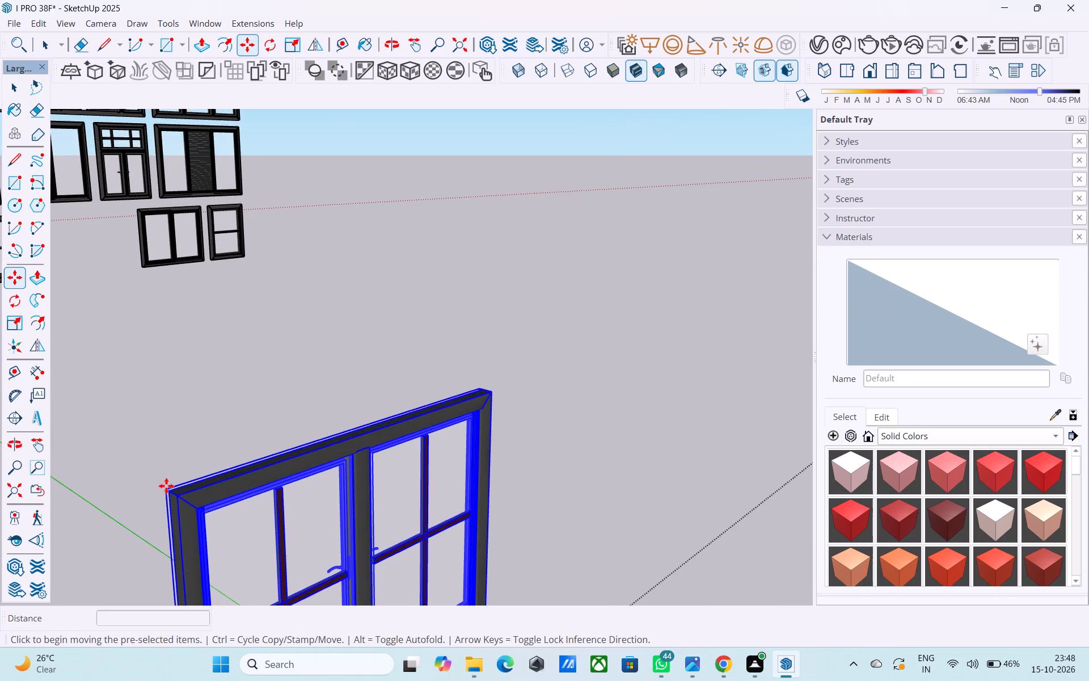
{"action": "scroll", "coordinate": [237, 377], "scroll_direction": "down", "scroll_amount": 12}
{"action": "middle_click_drag", "start_coordinate": [243, 377], "coordinate": [324, 401], "text": "shift"}
{"action": "scroll", "coordinate": [277, 382], "scroll_direction": "down", "scroll_amount": 14}
{"action": "scroll", "coordinate": [280, 373], "scroll_direction": "up", "scroll_amount": 1}
{"action": "scroll", "coordinate": [280, 373], "scroll_direction": "down", "scroll_amount": 1}
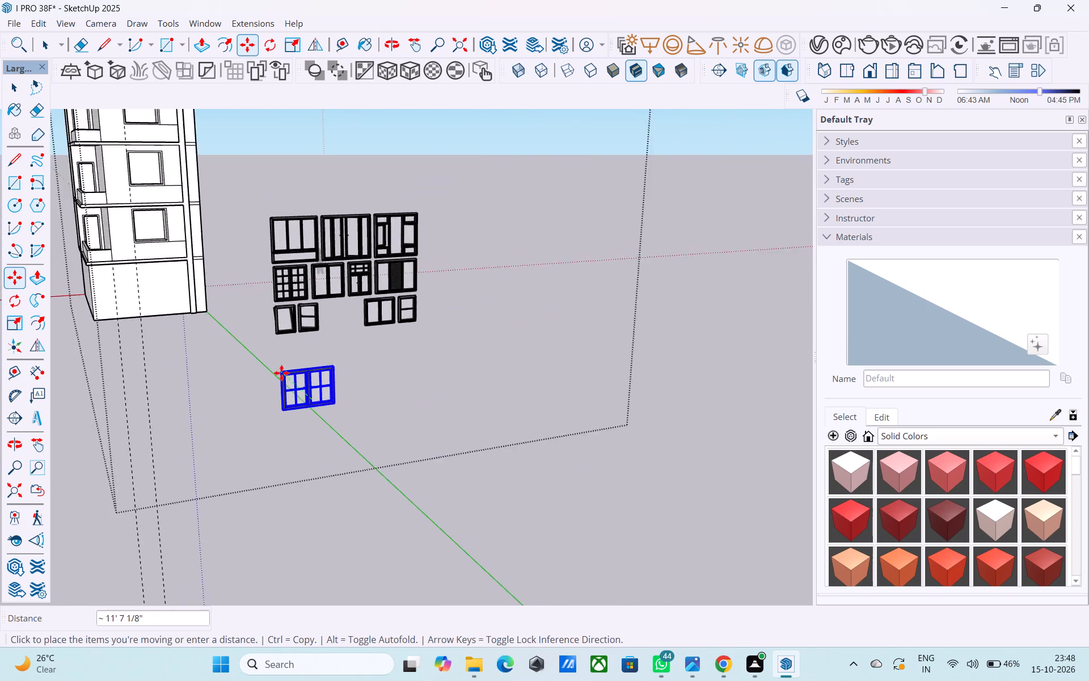
{"action": "middle_click_drag", "start_coordinate": [282, 371], "coordinate": [285, 479]}
{"action": "middle_click_drag", "start_coordinate": [194, 220], "coordinate": [275, 369]}
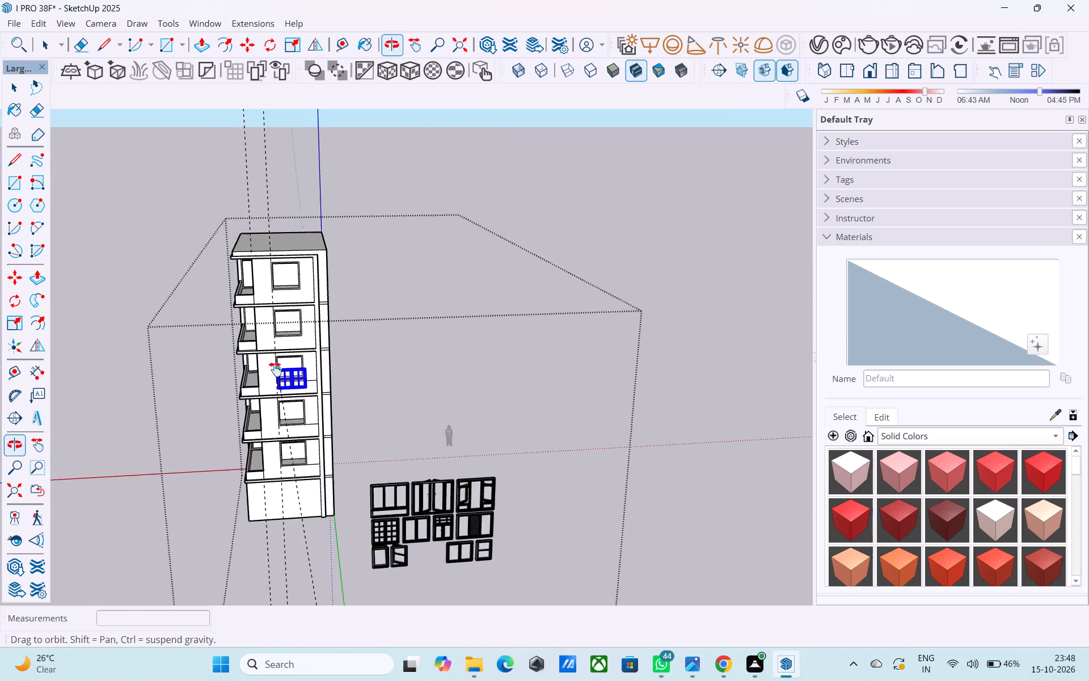
{"action": "middle_click_drag", "start_coordinate": [275, 369], "coordinate": [276, 371]}
{"action": "scroll", "coordinate": [280, 271], "scroll_direction": "up", "scroll_amount": 20}
{"action": "scroll", "coordinate": [280, 271], "scroll_direction": "up", "scroll_amount": 2}
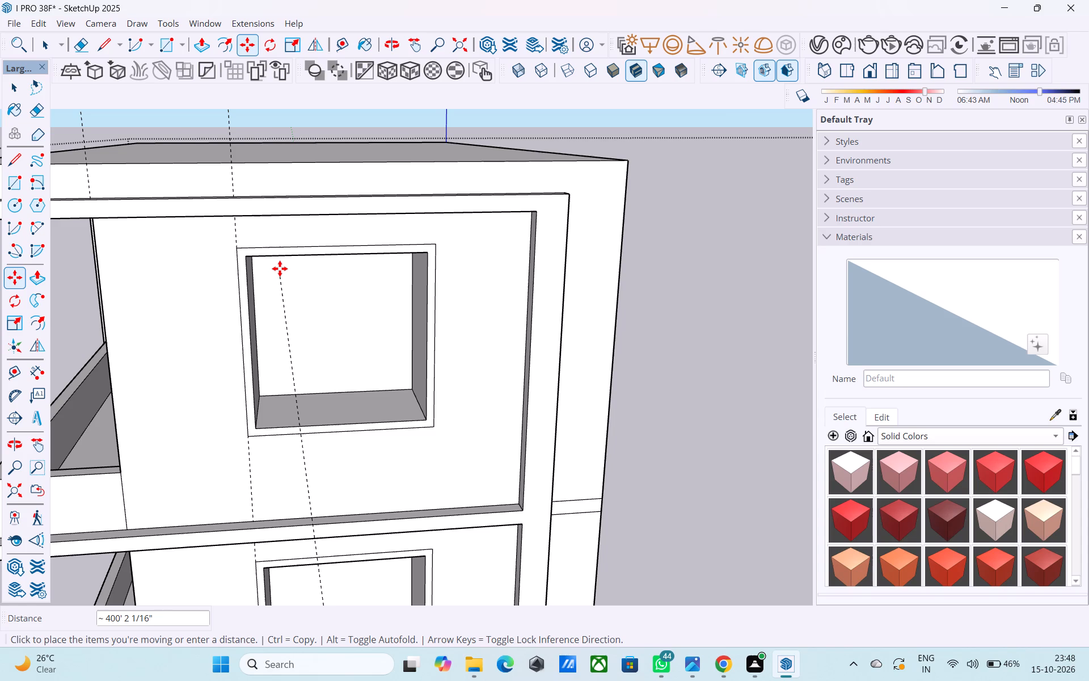
{"action": "scroll", "coordinate": [211, 246], "scroll_direction": "up", "scroll_amount": 5}
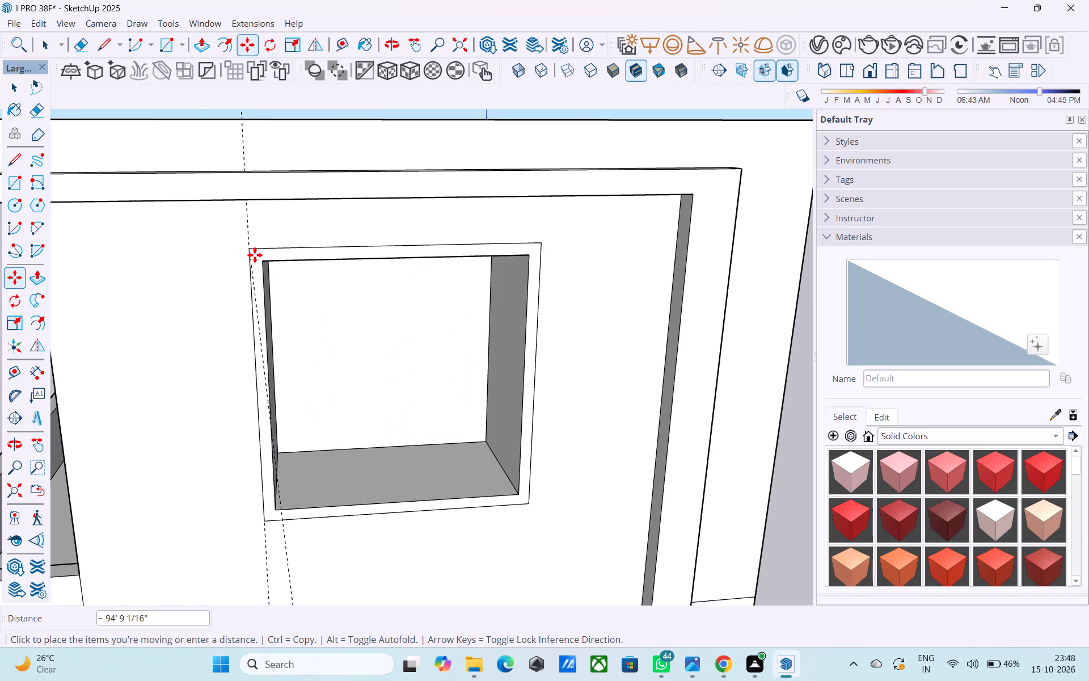
{"action": "left_click", "coordinate": [252, 249]}
Scale the placed window downward along its height by about 1.30 to reach the bottom of the opening's frame.
{"action": "middle_click_drag", "start_coordinate": [254, 250], "coordinate": [558, 225]}
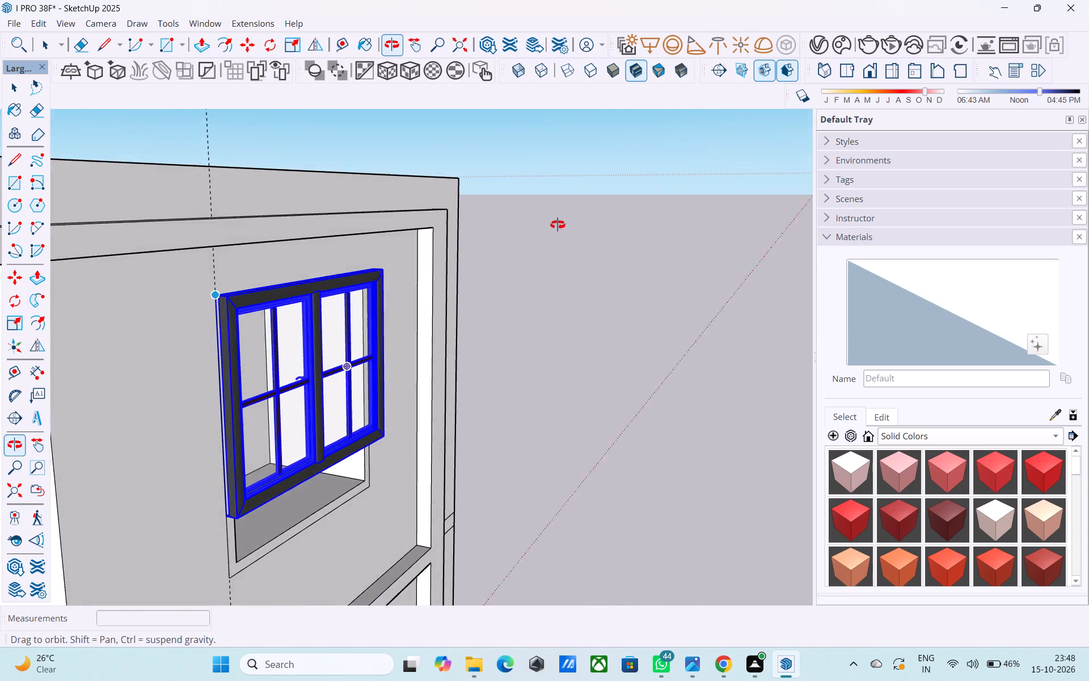
{"action": "middle_click_drag", "start_coordinate": [558, 225], "coordinate": [530, 218]}
{"action": "scroll", "coordinate": [556, 224], "scroll_direction": "up", "scroll_amount": 1}
{"action": "middle_click_drag", "start_coordinate": [432, 322], "coordinate": [424, 236]}
{"action": "key", "text": "s"}
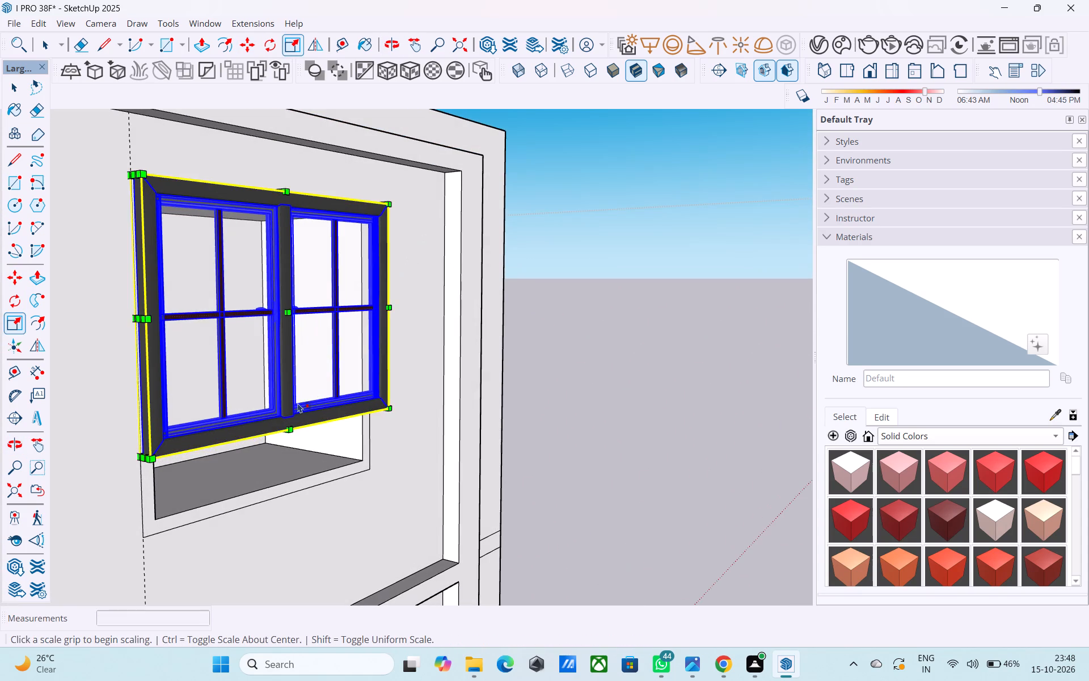
{"action": "middle_click_drag", "start_coordinate": [294, 405], "coordinate": [246, 221], "text": "shift"}
{"action": "scroll", "coordinate": [314, 379], "scroll_direction": "up", "scroll_amount": 3}
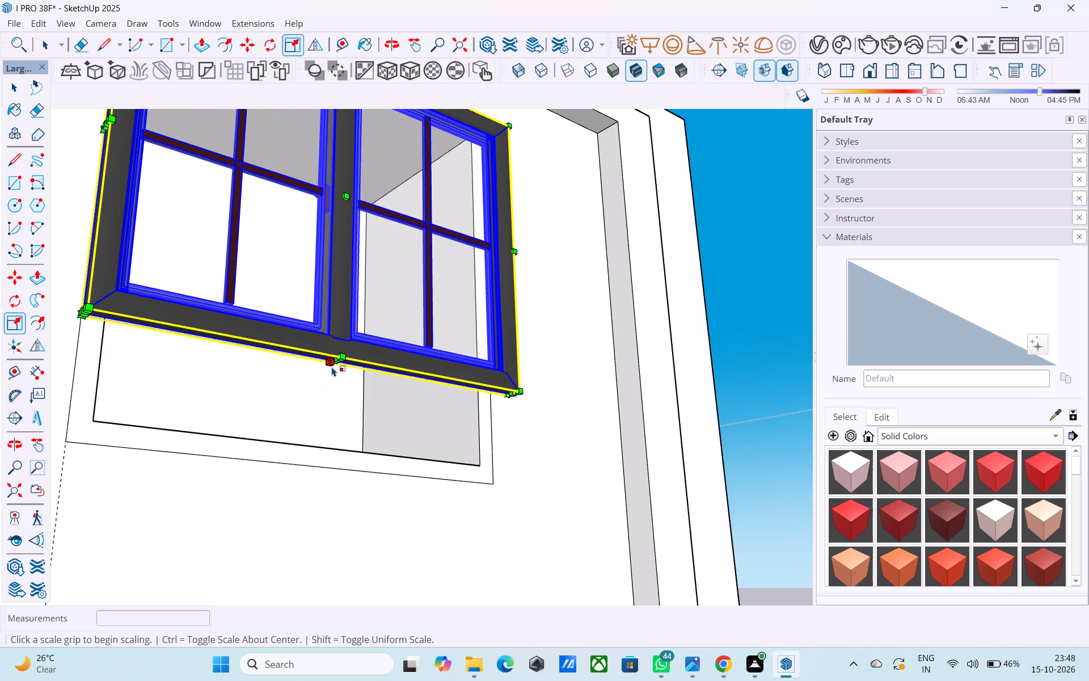
{"action": "left_click", "coordinate": [334, 364]}
{"action": "left_click", "coordinate": [325, 465]}
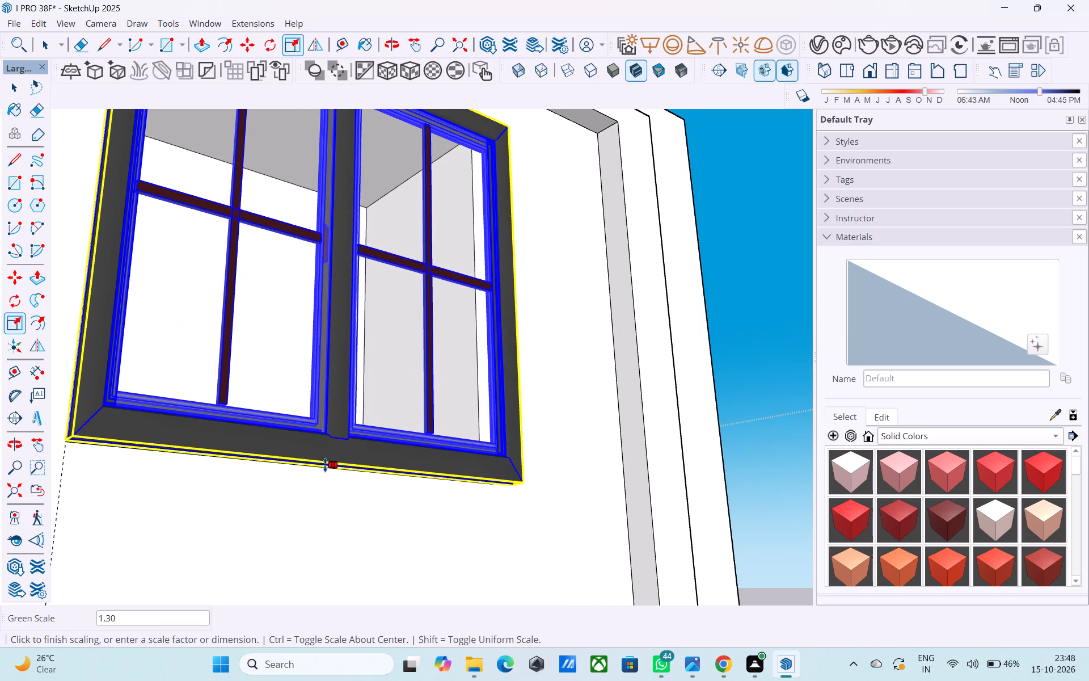
Copy the top-floor window straight down to the opening one floor below, using the wall recess corners as reference points.
{"action": "middle_click_drag", "start_coordinate": [437, 360], "coordinate": [297, 456]}
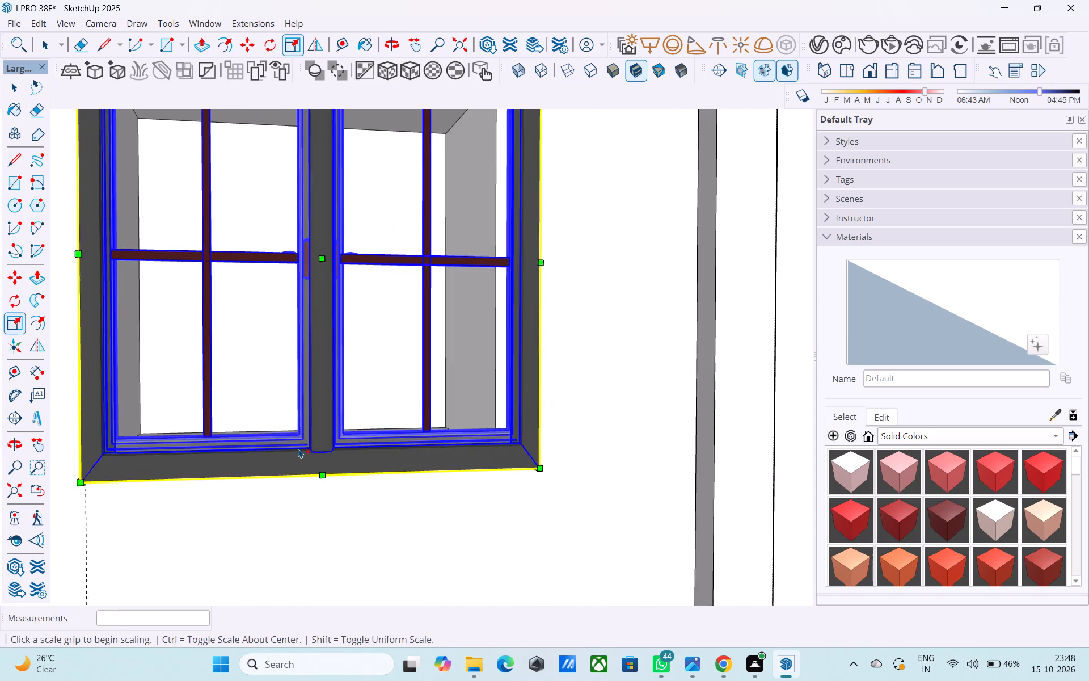
{"action": "scroll", "coordinate": [298, 448], "scroll_direction": "down", "scroll_amount": 5}
{"action": "key", "text": "m"}
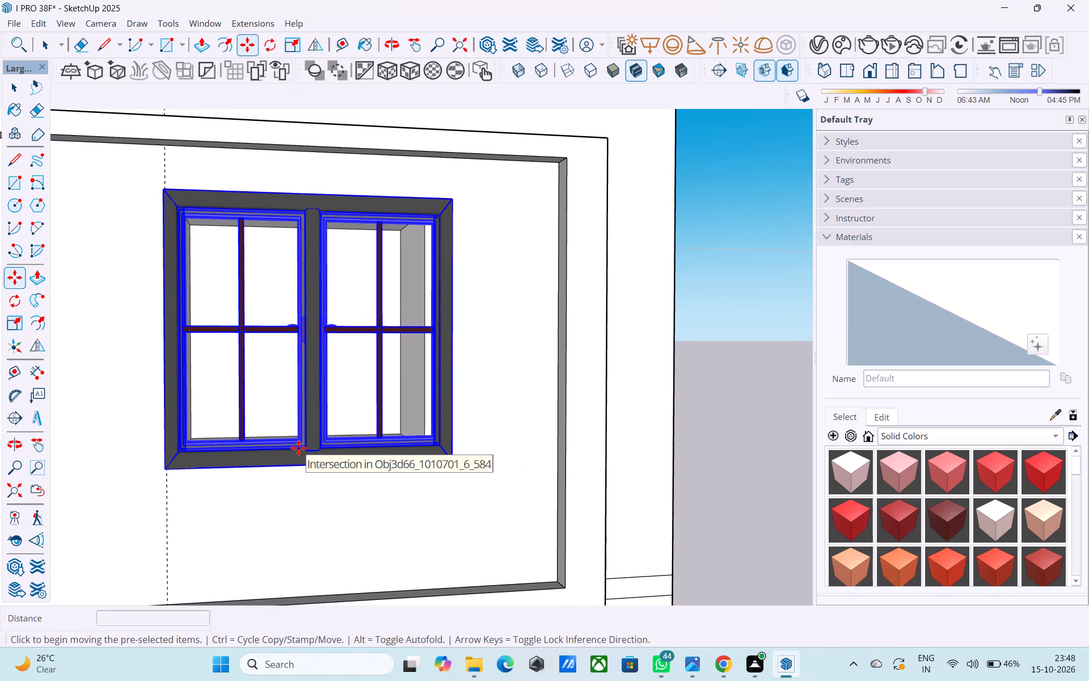
{"action": "middle_click_drag", "start_coordinate": [159, 187], "coordinate": [243, 263]}
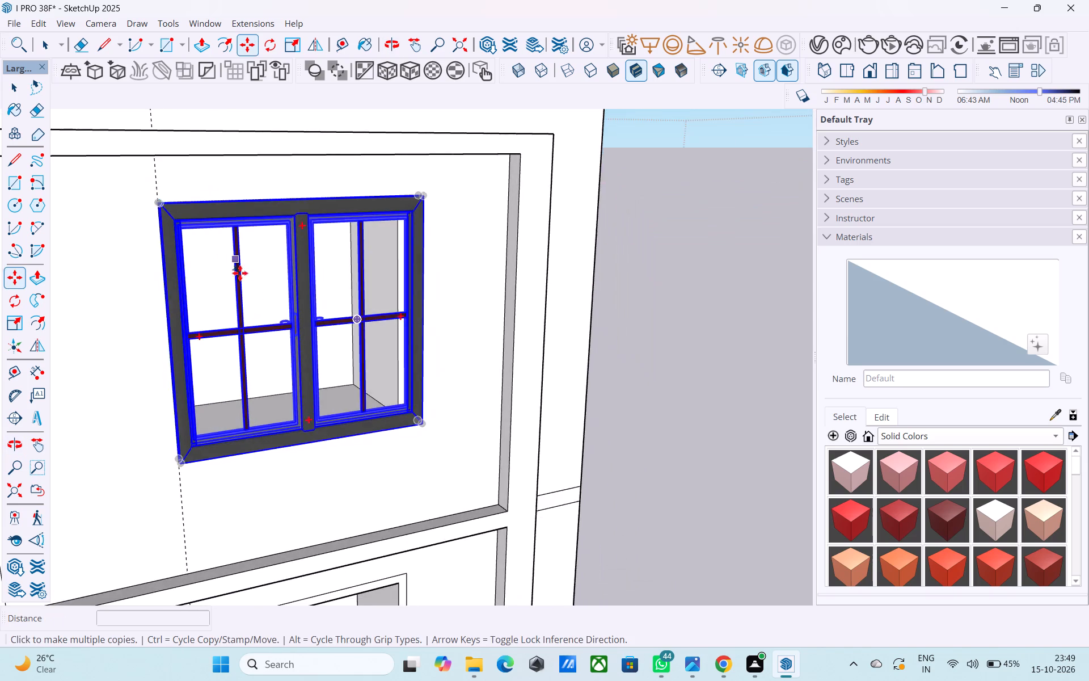
{"action": "scroll", "coordinate": [242, 280], "scroll_direction": "down", "scroll_amount": 12}
{"action": "middle_click_drag", "start_coordinate": [267, 303], "coordinate": [291, 217]}
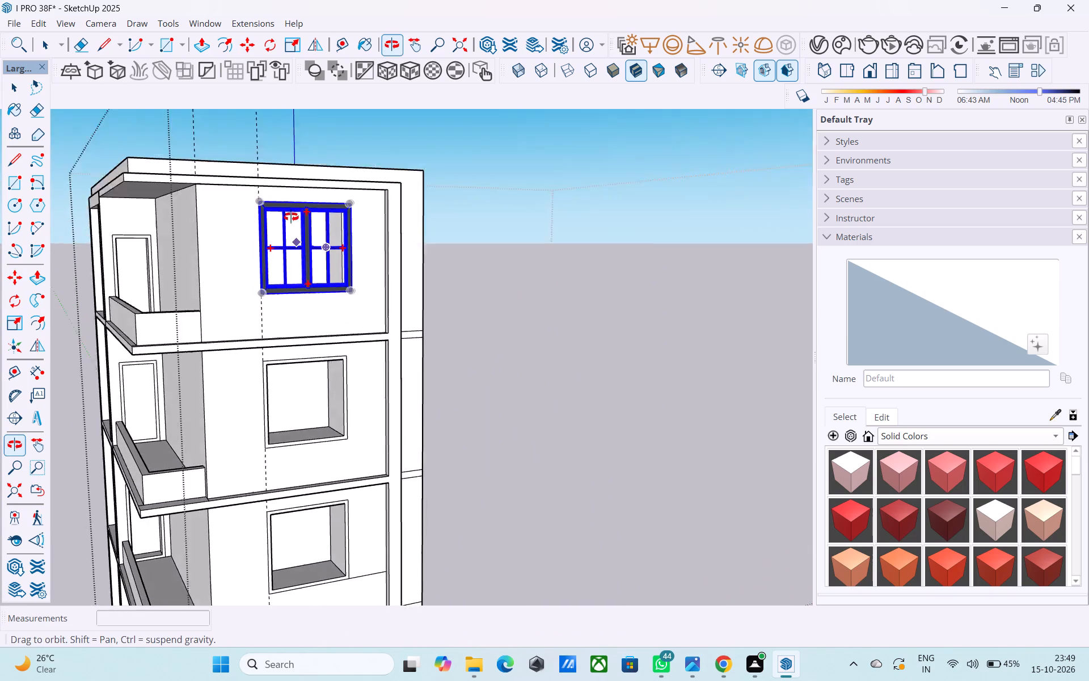
{"action": "middle_click_drag", "start_coordinate": [291, 217], "coordinate": [246, 187]}
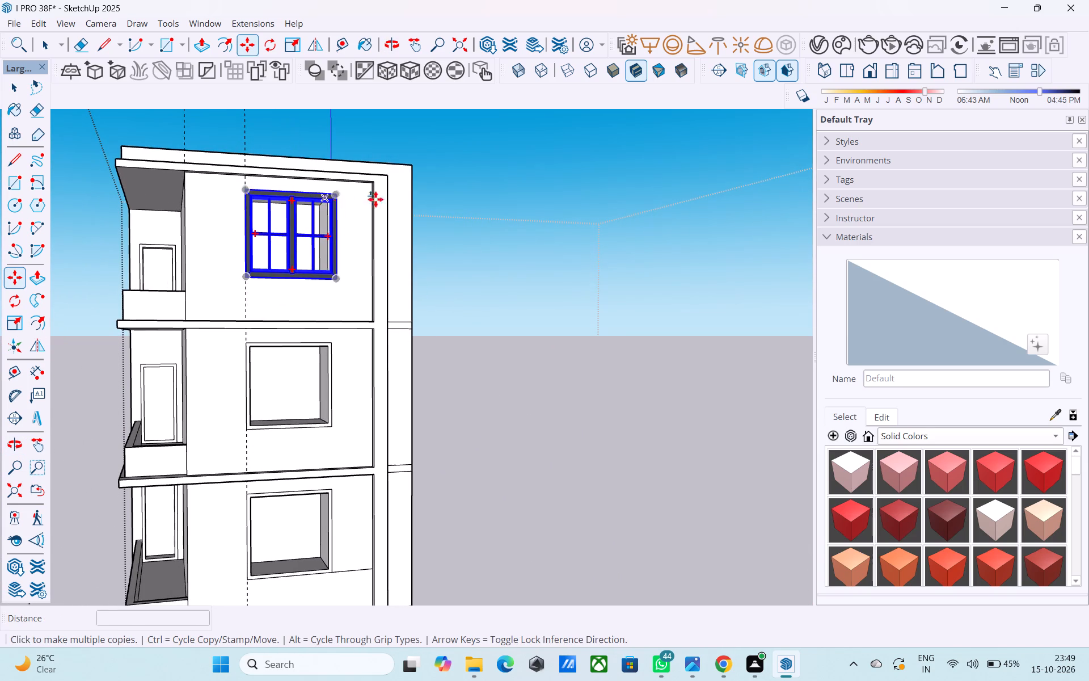
{"action": "scroll", "coordinate": [387, 199], "scroll_direction": "up", "scroll_amount": 9}
{"action": "left_click", "coordinate": [360, 163]}
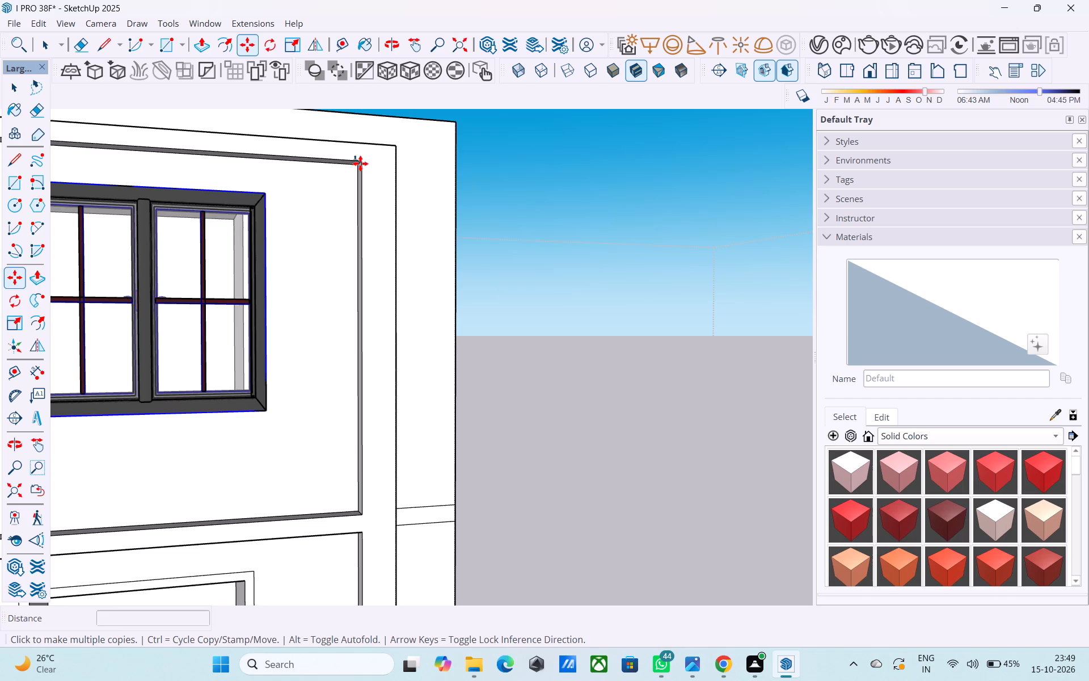
{"action": "scroll", "coordinate": [370, 242], "scroll_direction": "down", "scroll_amount": 6}
{"action": "scroll", "coordinate": [363, 299], "scroll_direction": "down", "scroll_amount": 1}
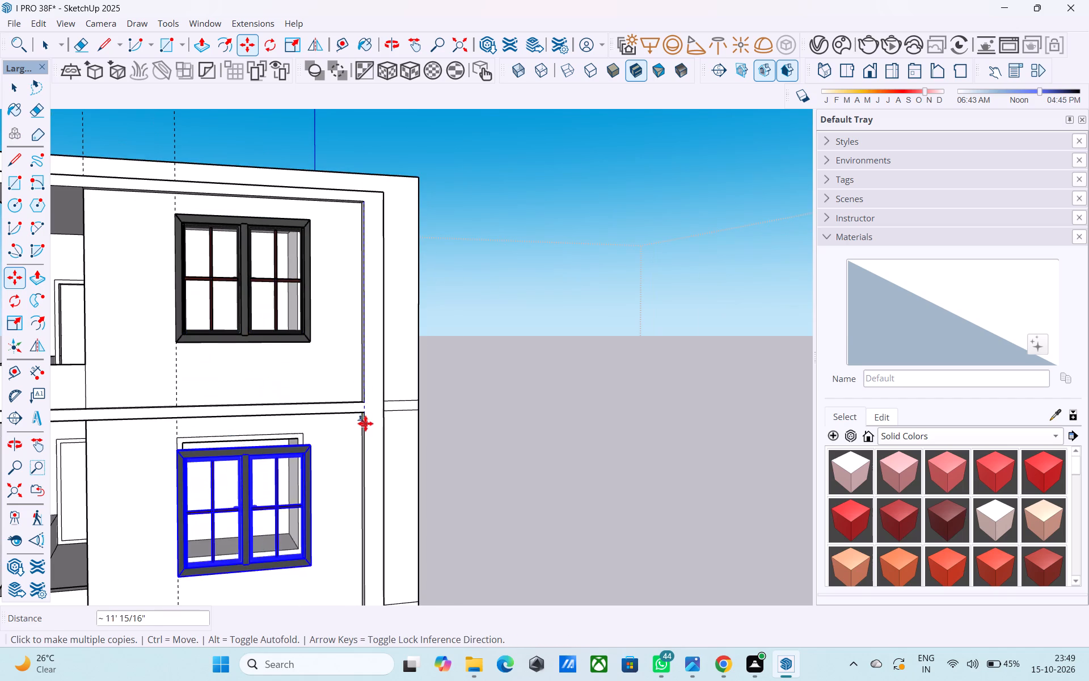
{"action": "left_click", "coordinate": [365, 417]}
Place further copies in the three remaining openings below, with the lowest one 42' down from the top-floor window.
{"action": "scroll", "coordinate": [365, 422], "scroll_direction": "down", "scroll_amount": 6}
{"action": "middle_click_drag", "start_coordinate": [362, 426], "coordinate": [331, 245]}
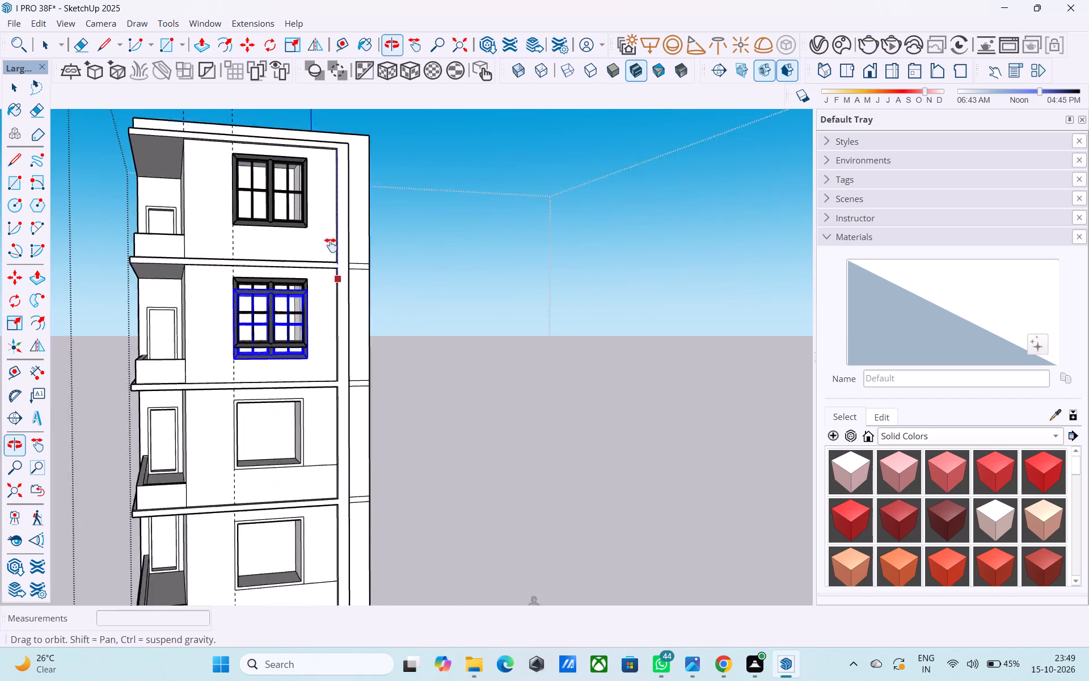
{"action": "middle_click_drag", "start_coordinate": [331, 245], "coordinate": [320, 208]}
{"action": "scroll", "coordinate": [309, 315], "scroll_direction": "up", "scroll_amount": 1}
{"action": "left_click", "coordinate": [323, 320]}
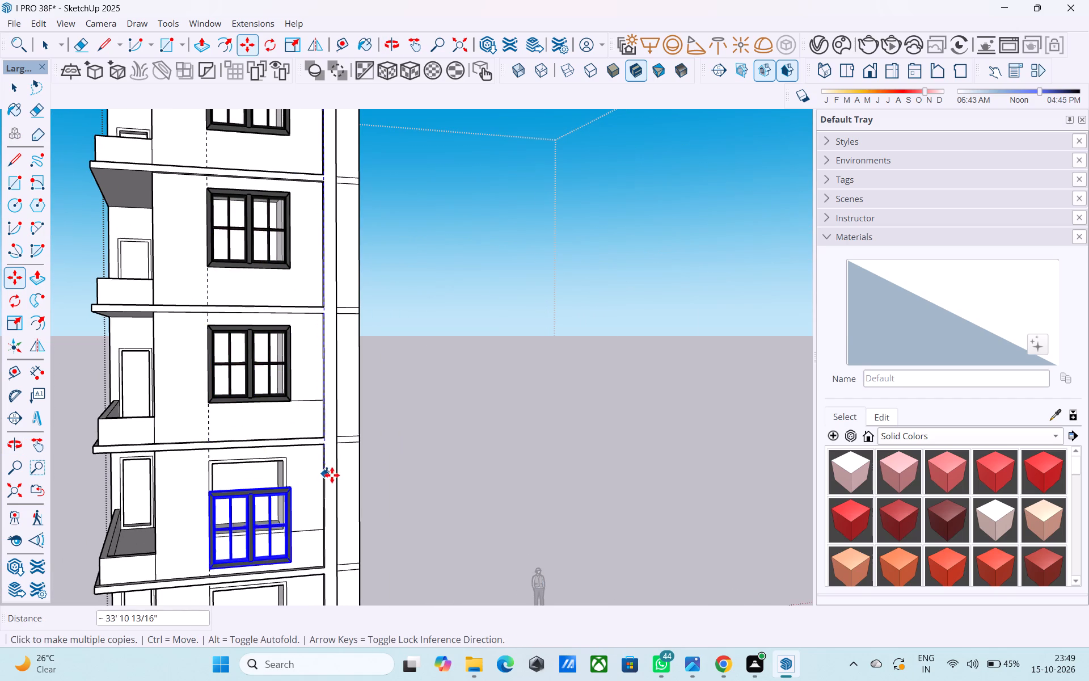
{"action": "middle_click_drag", "start_coordinate": [332, 475], "coordinate": [343, 393]}
{"action": "scroll", "coordinate": [339, 393], "scroll_direction": "up", "scroll_amount": 4}
{"action": "left_click", "coordinate": [332, 350]}
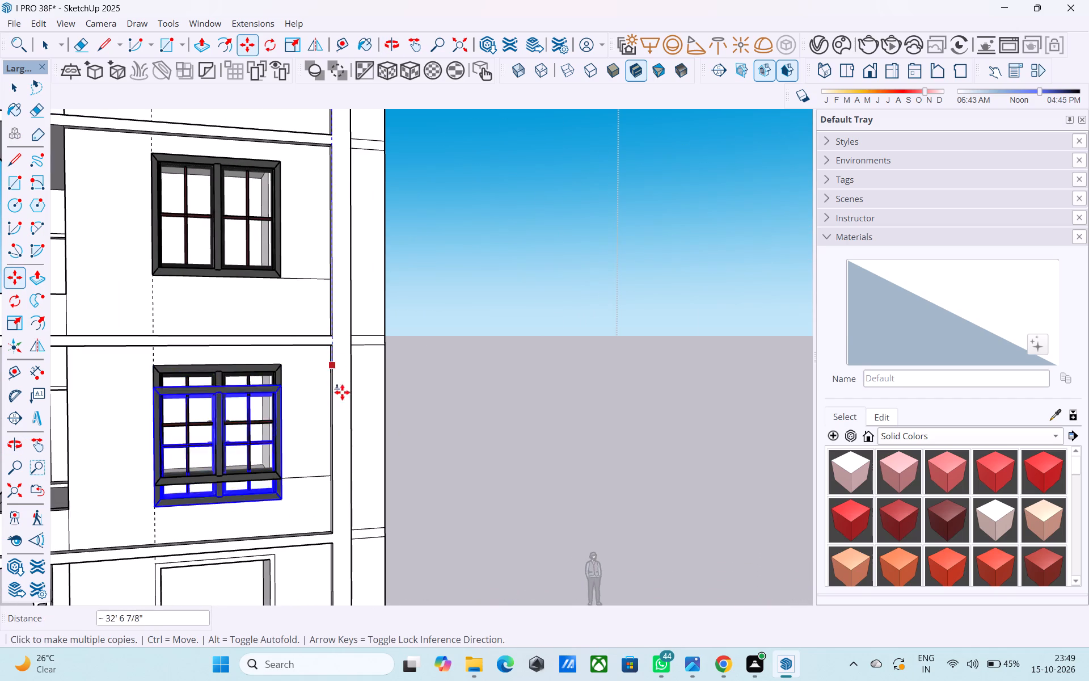
{"action": "middle_click_drag", "start_coordinate": [344, 413], "coordinate": [383, 182], "text": "shift"}
{"action": "left_click", "coordinate": [373, 316]}
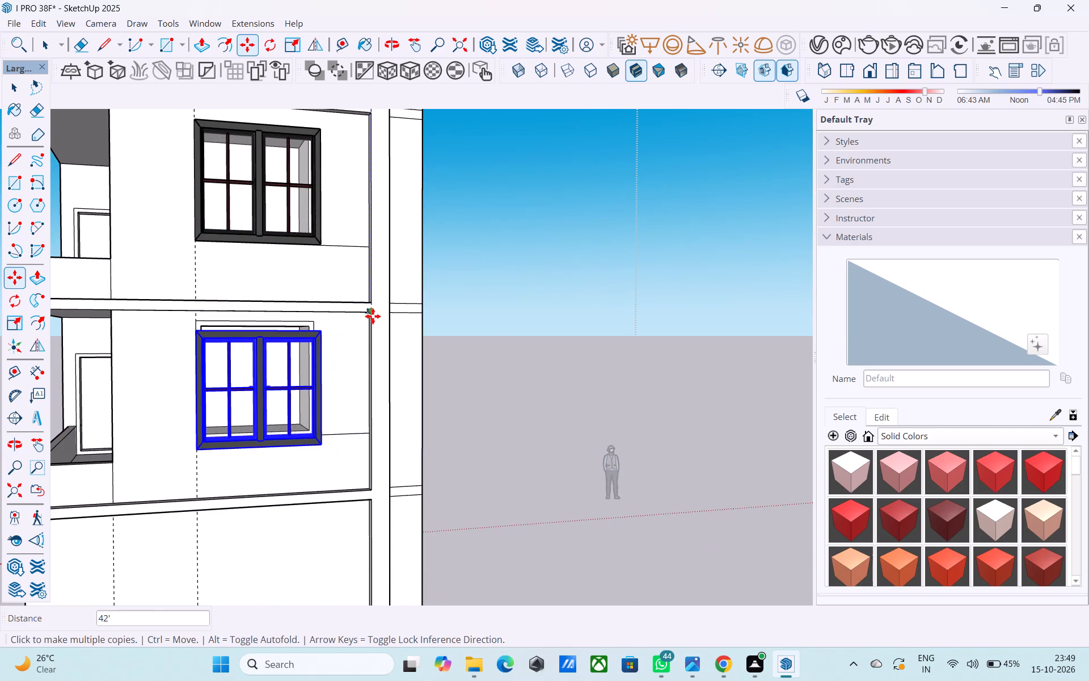
Place one more copy of the window near ground level in front of the building's balcony side.
{"action": "scroll", "coordinate": [374, 318], "scroll_direction": "down", "scroll_amount": 5}
{"action": "middle_click_drag", "start_coordinate": [271, 313], "coordinate": [275, 313]}
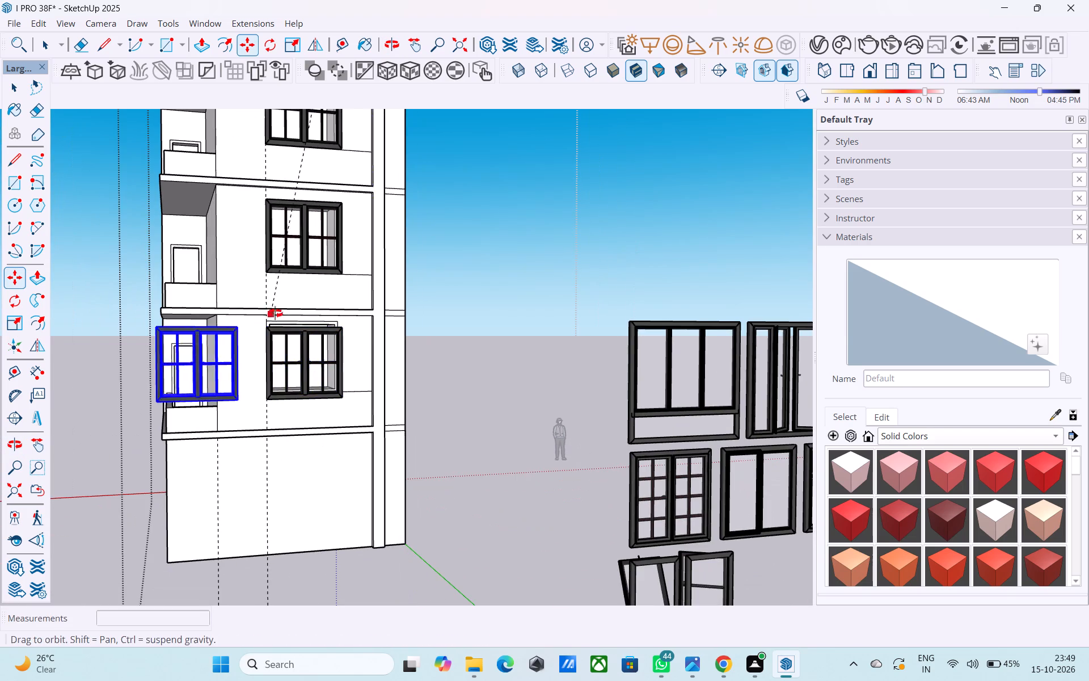
{"action": "middle_click_drag", "start_coordinate": [275, 313], "coordinate": [385, 339]}
{"action": "scroll", "coordinate": [392, 310], "scroll_direction": "down", "scroll_amount": 5}
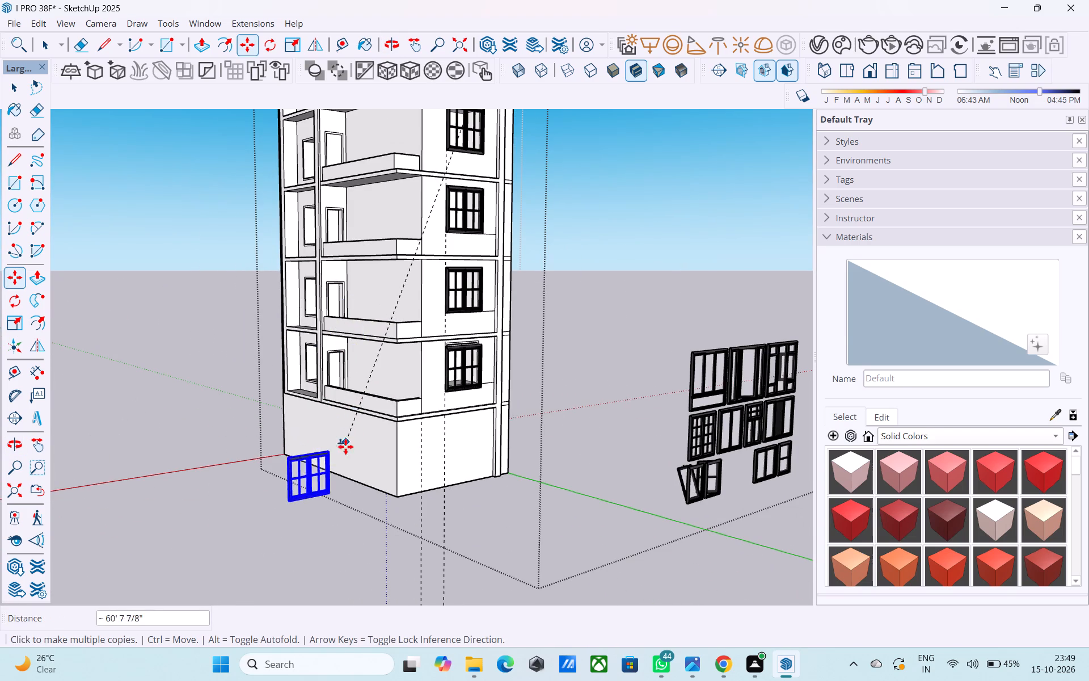
{"action": "middle_click_drag", "start_coordinate": [336, 402], "coordinate": [214, 368]}
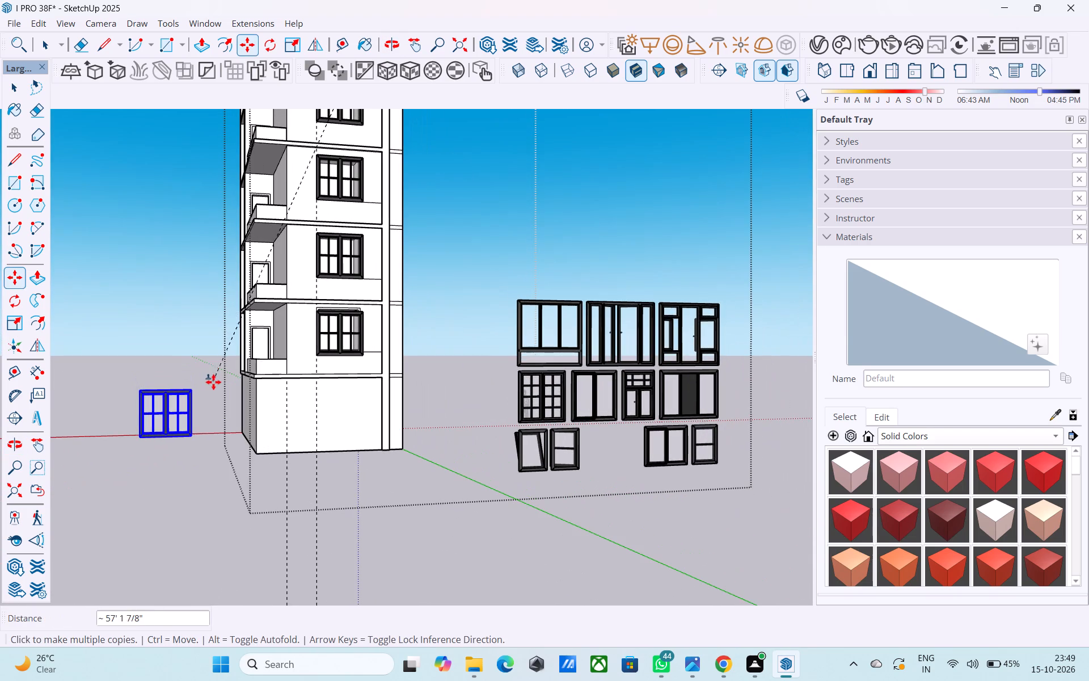
{"action": "left_click", "coordinate": [218, 375]}
{"action": "middle_click_drag", "start_coordinate": [214, 377], "coordinate": [368, 397]}
{"action": "scroll", "coordinate": [368, 397], "scroll_direction": "up", "scroll_amount": 7}
{"action": "key", "text": "space"}
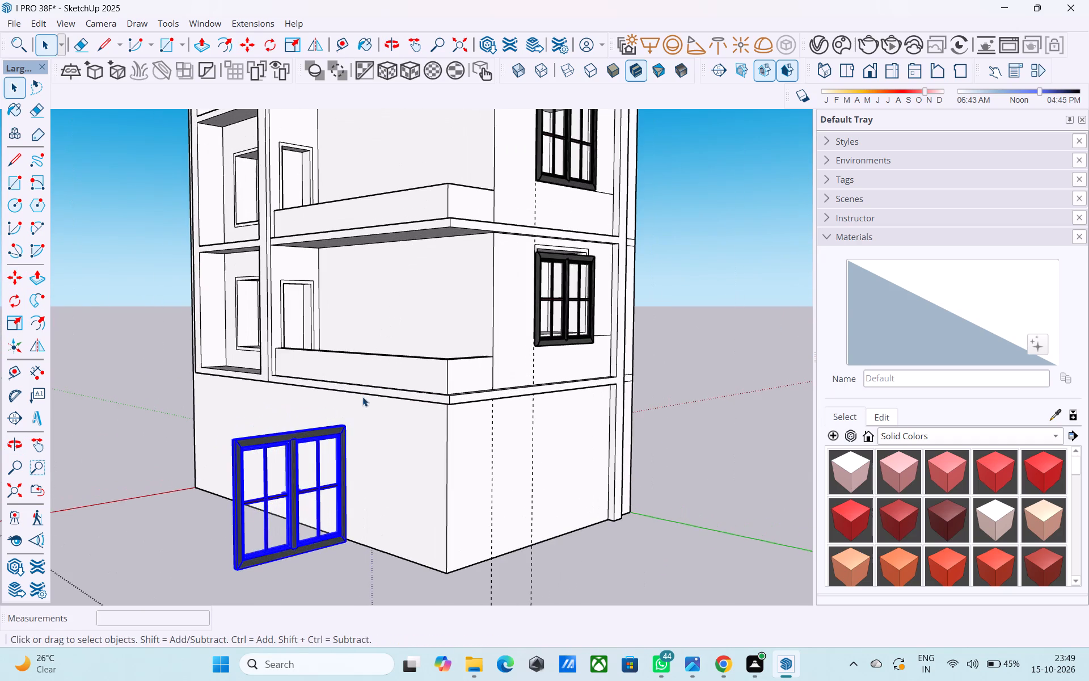
Rotate the extra window copy 90 degrees in plan so it is parallel to the balcony-side facade.
{"action": "middle_click_drag", "start_coordinate": [345, 439], "coordinate": [428, 373]}
{"action": "middle_click_drag", "start_coordinate": [441, 386], "coordinate": [478, 272]}
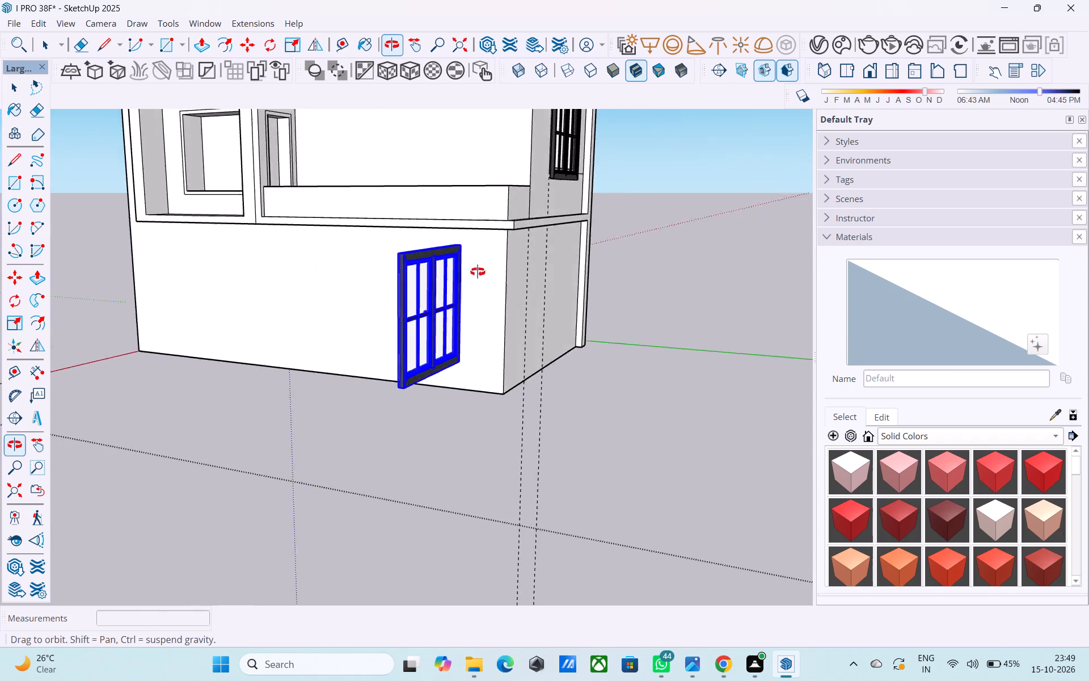
{"action": "middle_click_drag", "start_coordinate": [478, 272], "coordinate": [587, 496]}
{"action": "key", "text": "q"}
{"action": "left_click", "coordinate": [364, 418]}
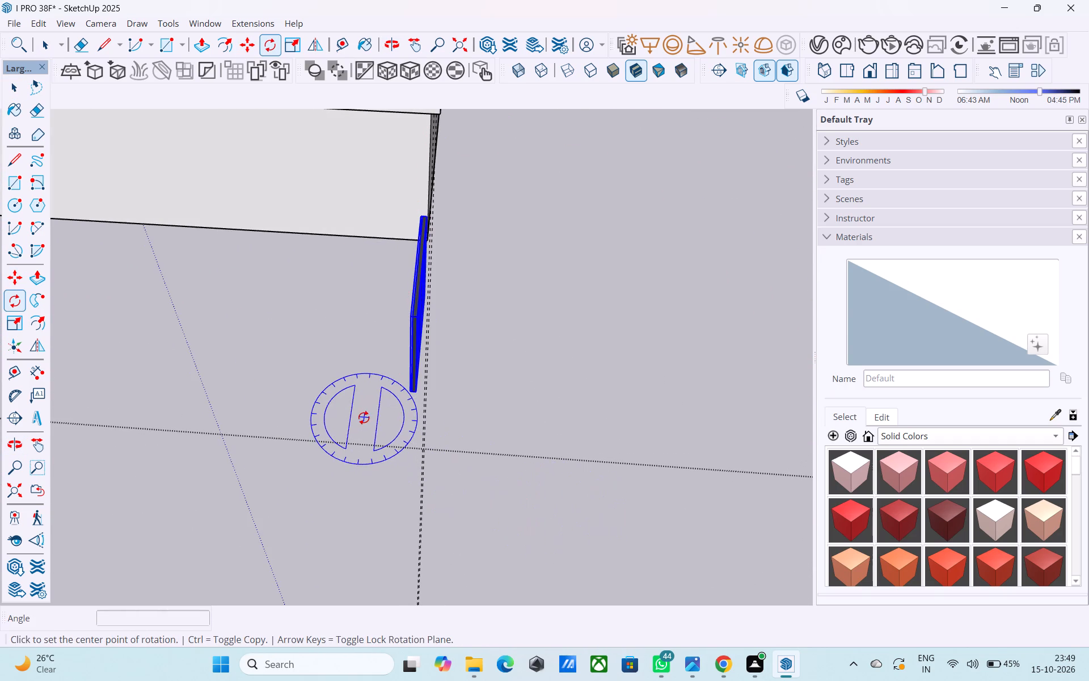
{"action": "left_click", "coordinate": [435, 423]}
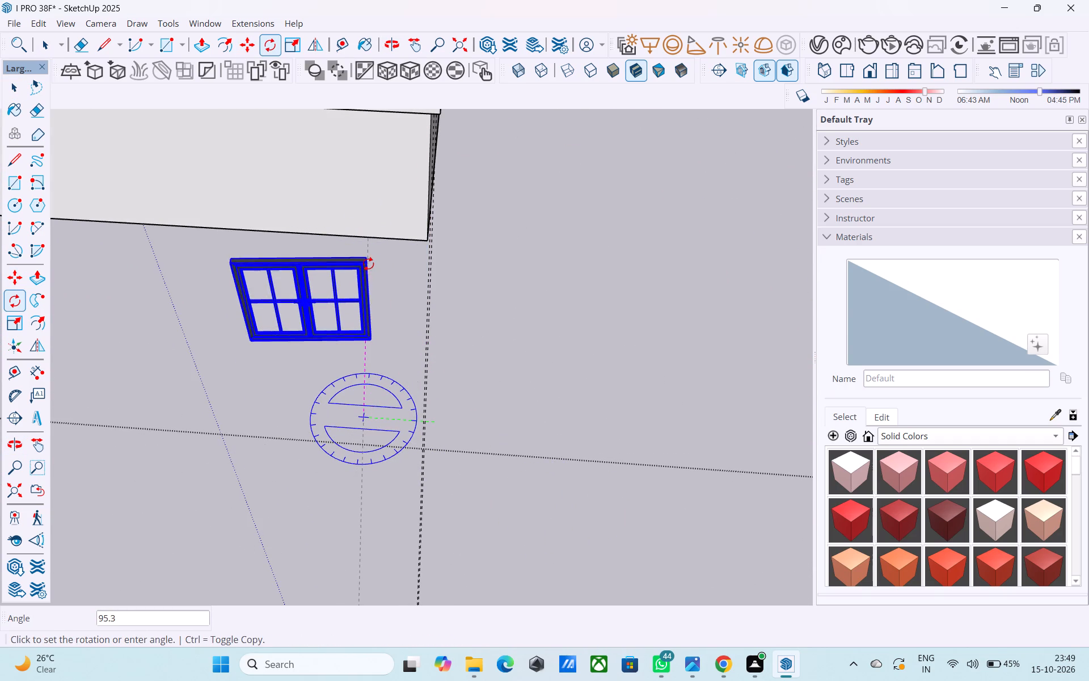
{"action": "left_click", "coordinate": [380, 267]}
Move the rotated window by its upper outer corner into the lowest recessed opening on the balcony side, snapping to the opening's corner.
{"action": "key", "text": "m"}
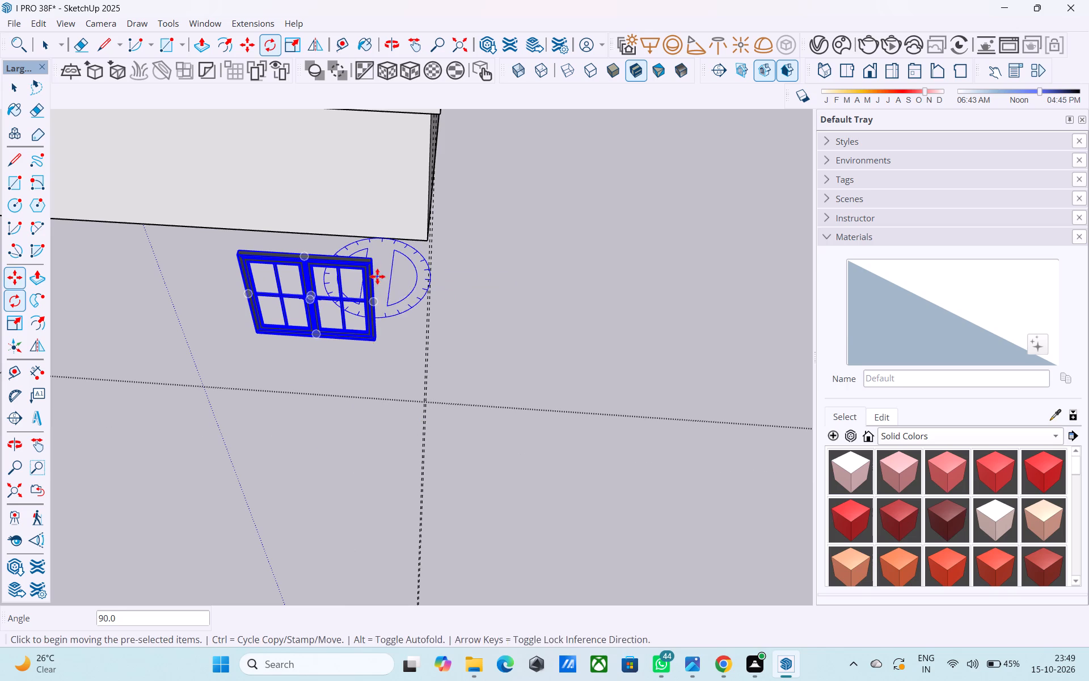
{"action": "middle_click_drag", "start_coordinate": [306, 281], "coordinate": [566, 241], "text": "shift"}
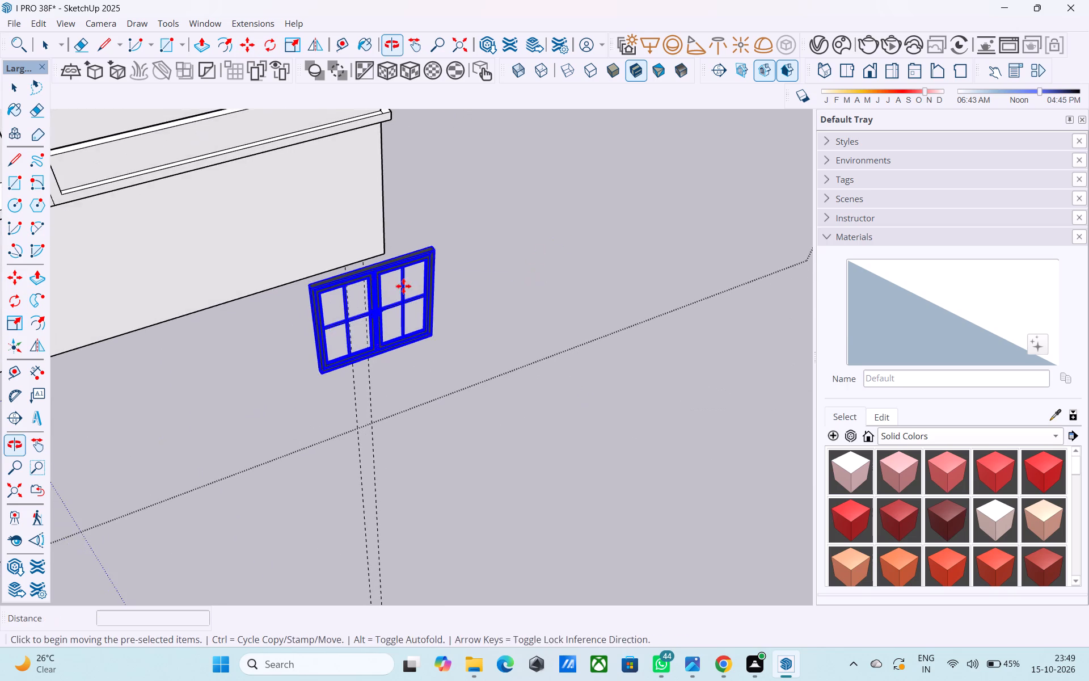
{"action": "scroll", "coordinate": [347, 281], "scroll_direction": "up", "scroll_amount": 11}
{"action": "scroll", "coordinate": [290, 284], "scroll_direction": "up", "scroll_amount": 6}
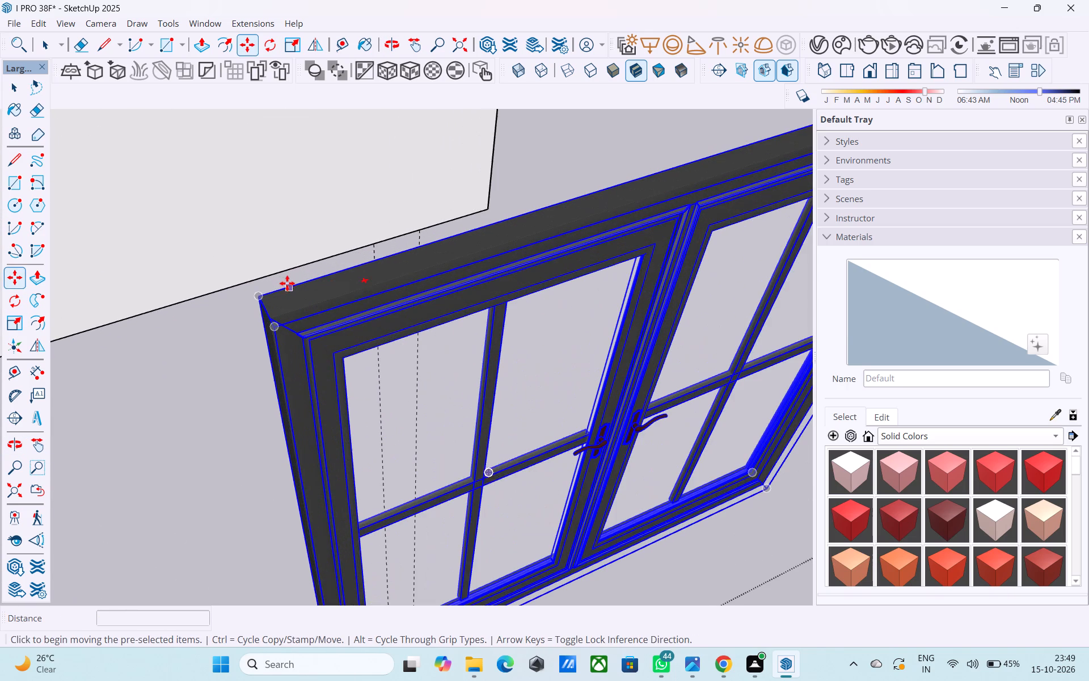
{"action": "left_click", "coordinate": [260, 289]}
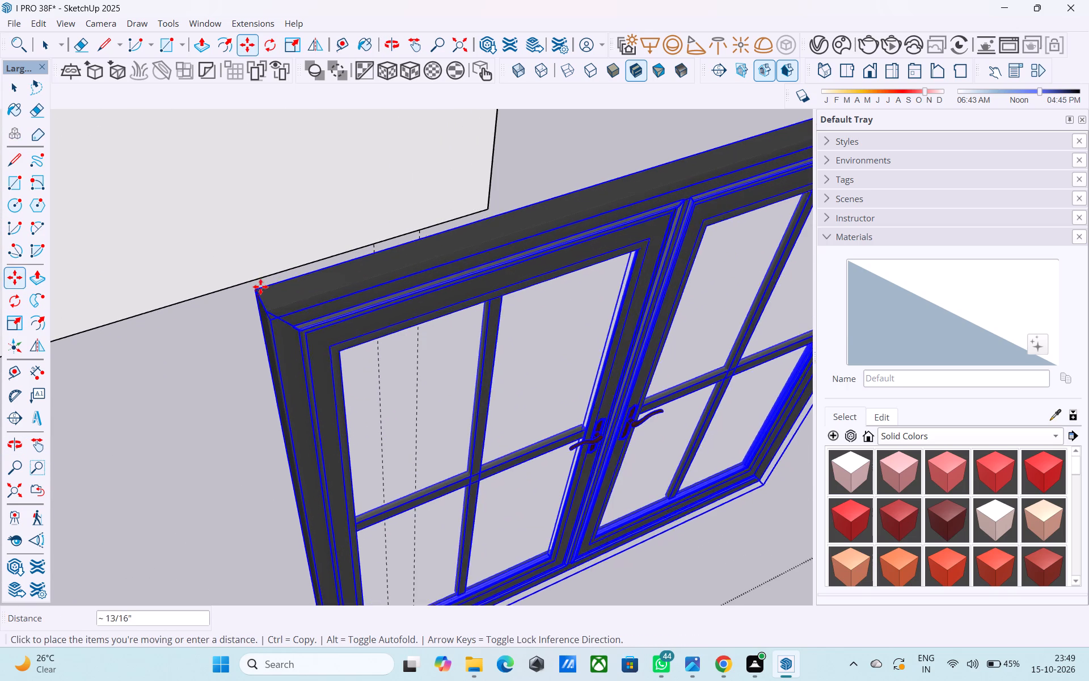
{"action": "scroll", "coordinate": [260, 287], "scroll_direction": "down", "scroll_amount": 20}
{"action": "scroll", "coordinate": [260, 287], "scroll_direction": "down", "scroll_amount": 20}
{"action": "scroll", "coordinate": [260, 287], "scroll_direction": "down", "scroll_amount": 6}
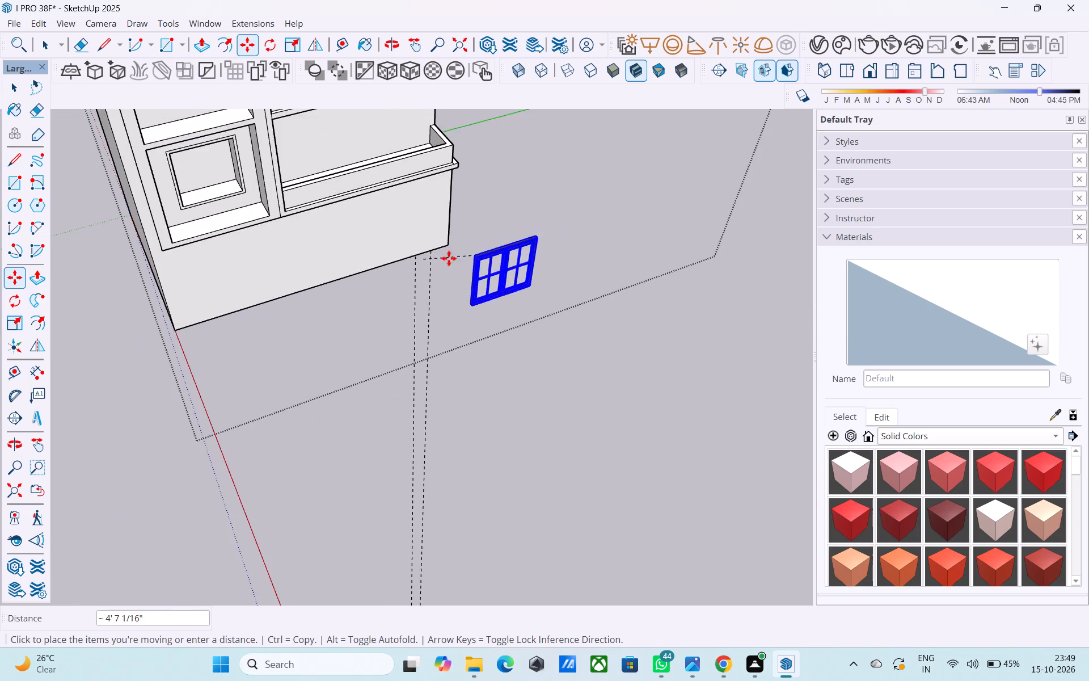
{"action": "middle_click_drag", "start_coordinate": [235, 231], "coordinate": [311, 283]}
{"action": "scroll", "coordinate": [266, 233], "scroll_direction": "up", "scroll_amount": 12}
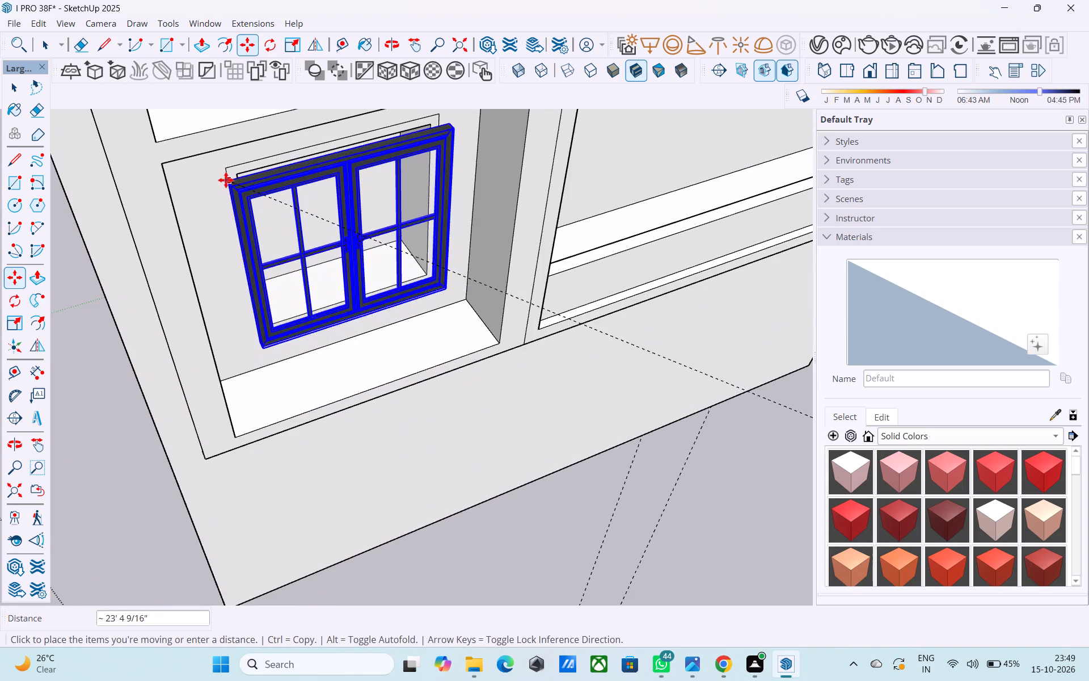
{"action": "left_click", "coordinate": [226, 167]}
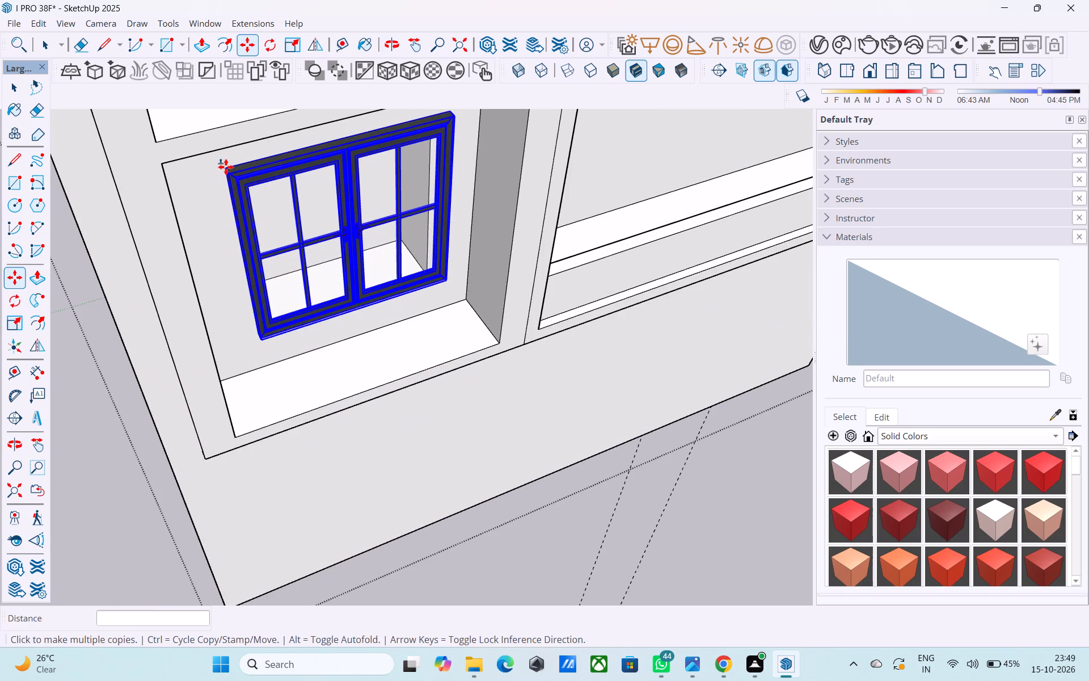
Copy the lowest balcony-side window straight up into each of the four openings above, snapping every copy to its opening's upper corner.
{"action": "left_click", "coordinate": [226, 169]}
{"action": "scroll", "coordinate": [223, 124], "scroll_direction": "down", "scroll_amount": 9}
{"action": "middle_click_drag", "start_coordinate": [221, 137], "coordinate": [265, 371]}
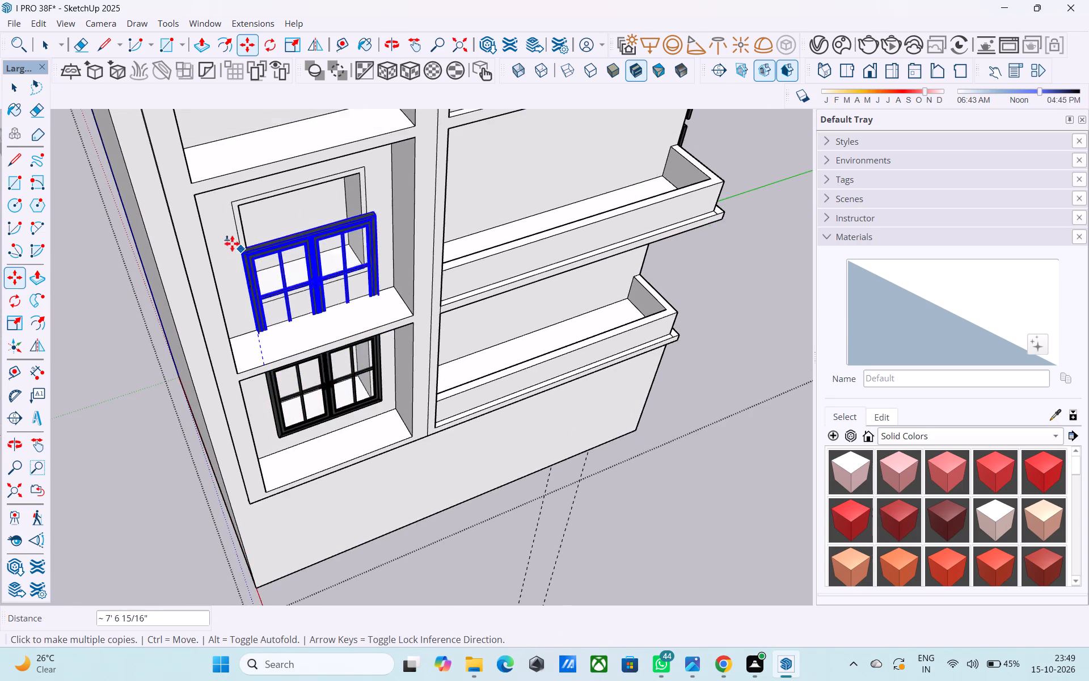
{"action": "scroll", "coordinate": [232, 232], "scroll_direction": "up", "scroll_amount": 3}
{"action": "left_click", "coordinate": [233, 196]}
{"action": "scroll", "coordinate": [233, 179], "scroll_direction": "down", "scroll_amount": 4}
{"action": "middle_click_drag", "start_coordinate": [231, 177], "coordinate": [252, 398]}
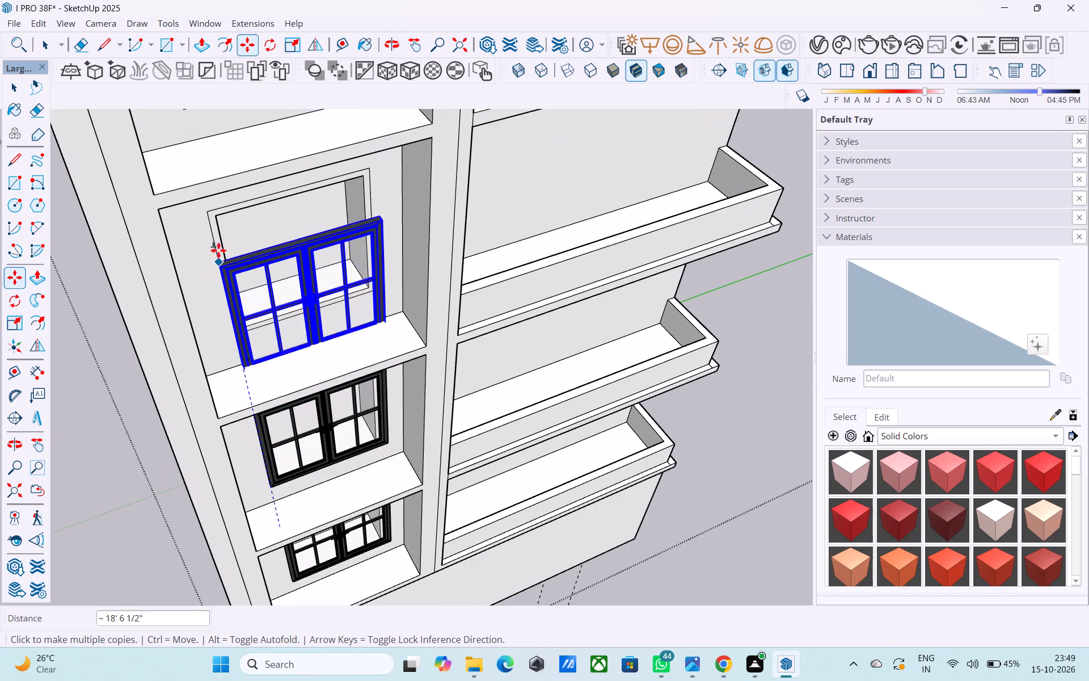
{"action": "left_click", "coordinate": [209, 212]}
{"action": "scroll", "coordinate": [211, 209], "scroll_direction": "down", "scroll_amount": 4}
{"action": "middle_click_drag", "start_coordinate": [211, 209], "coordinate": [294, 436]}
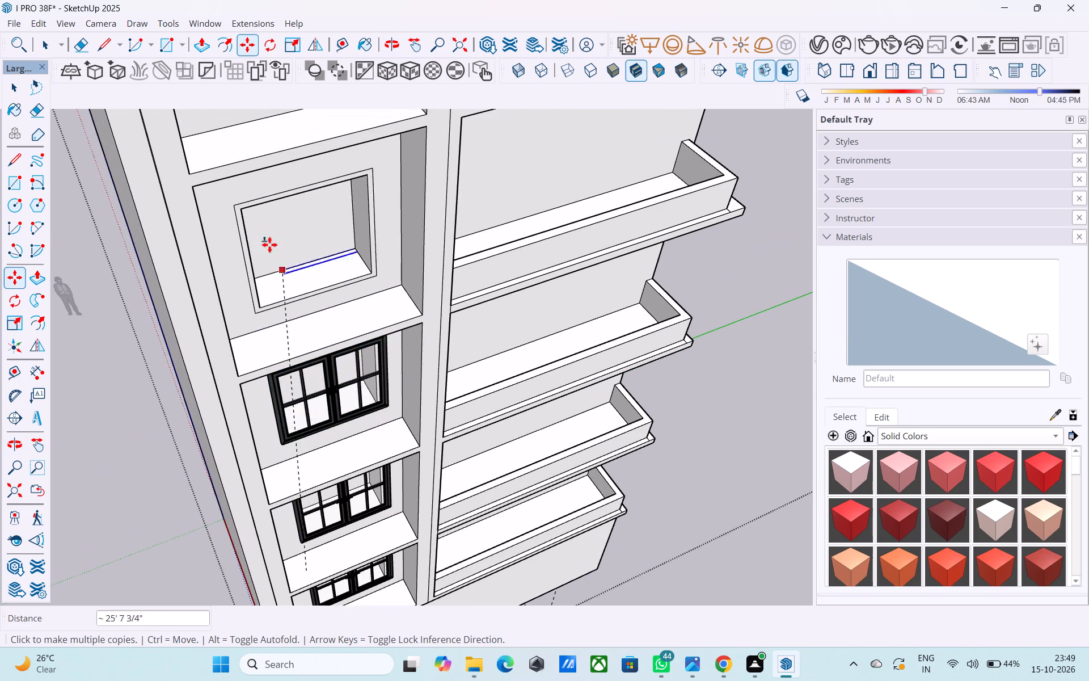
{"action": "left_click", "coordinate": [235, 202]}
{"action": "scroll", "coordinate": [239, 197], "scroll_direction": "down", "scroll_amount": 4}
{"action": "middle_click_drag", "start_coordinate": [239, 197], "coordinate": [312, 455]}
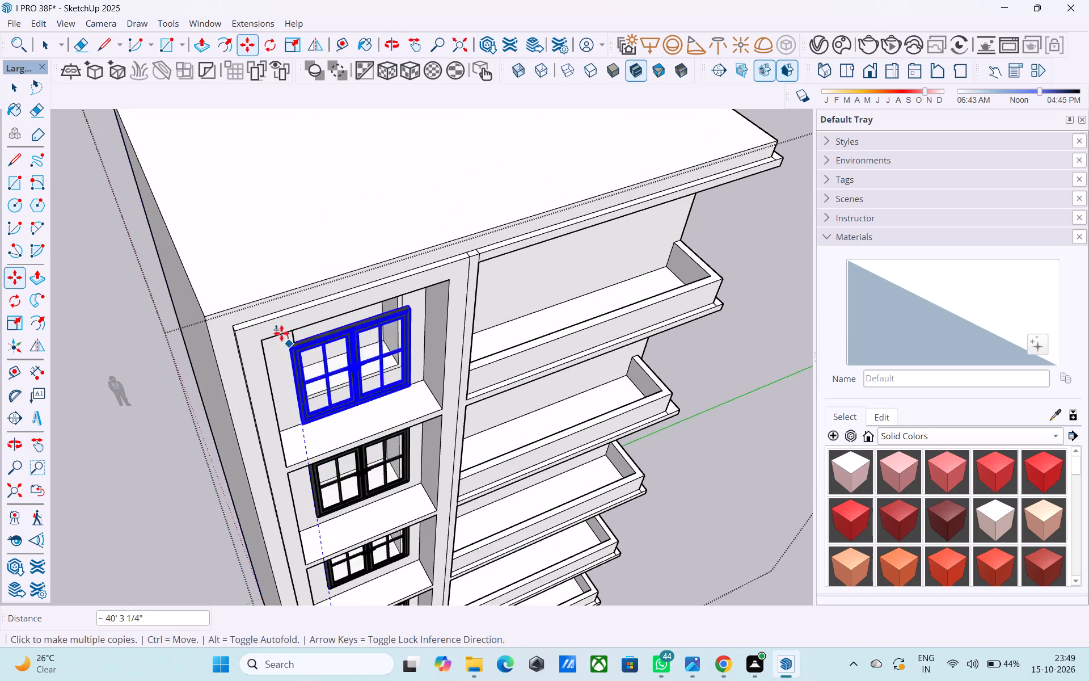
{"action": "middle_click_drag", "start_coordinate": [282, 326], "coordinate": [234, 220]}
{"action": "scroll", "coordinate": [361, 359], "scroll_direction": "up", "scroll_amount": 7}
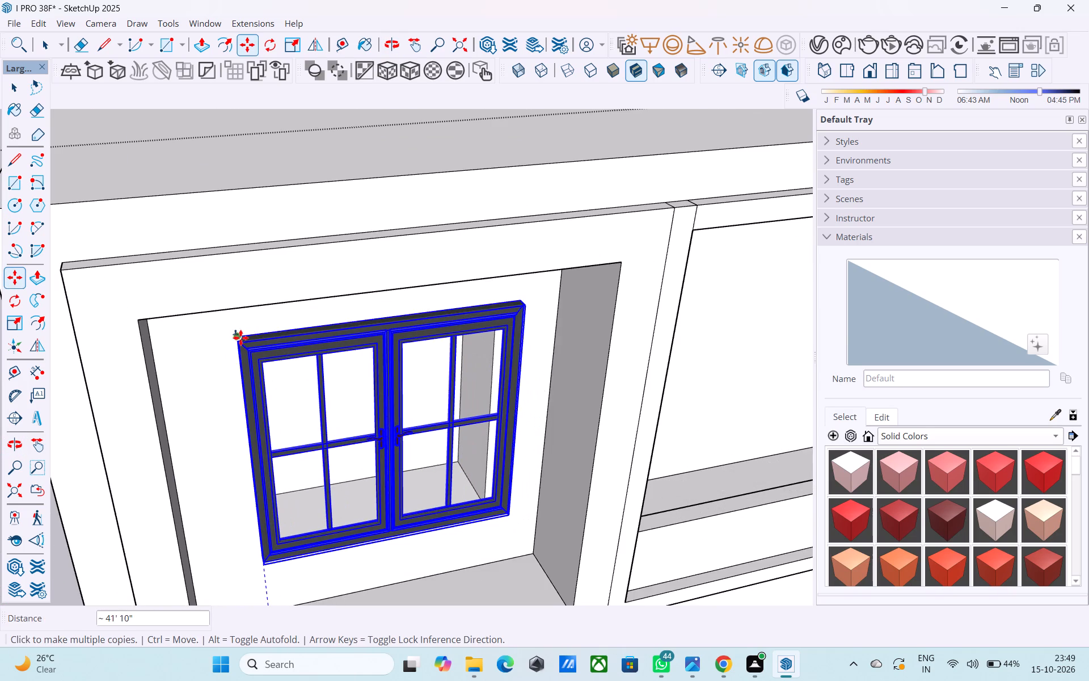
{"action": "left_click", "coordinate": [240, 338]}
Check the window columns on both facades of the building and clear the selection.
{"action": "scroll", "coordinate": [240, 338], "scroll_direction": "down", "scroll_amount": 5}
{"action": "middle_click_drag", "start_coordinate": [267, 356], "coordinate": [149, 284]}
{"action": "scroll", "coordinate": [152, 276], "scroll_direction": "down", "scroll_amount": 10}
{"action": "key", "text": "space"}
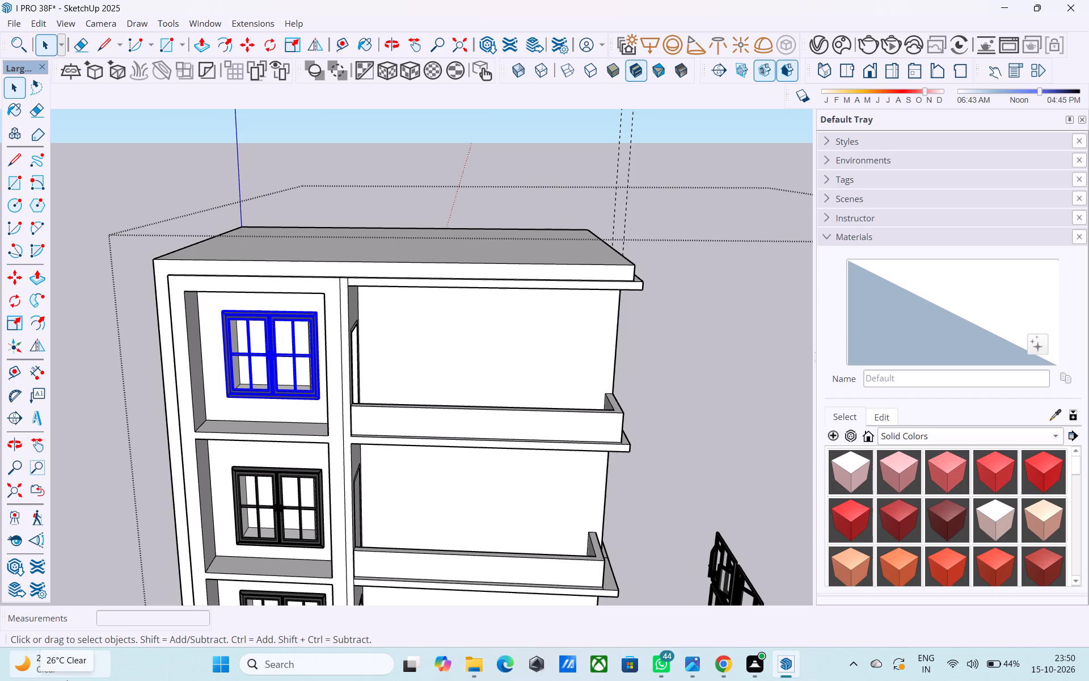
{"action": "scroll", "coordinate": [339, 448], "scroll_direction": "down", "scroll_amount": 4}
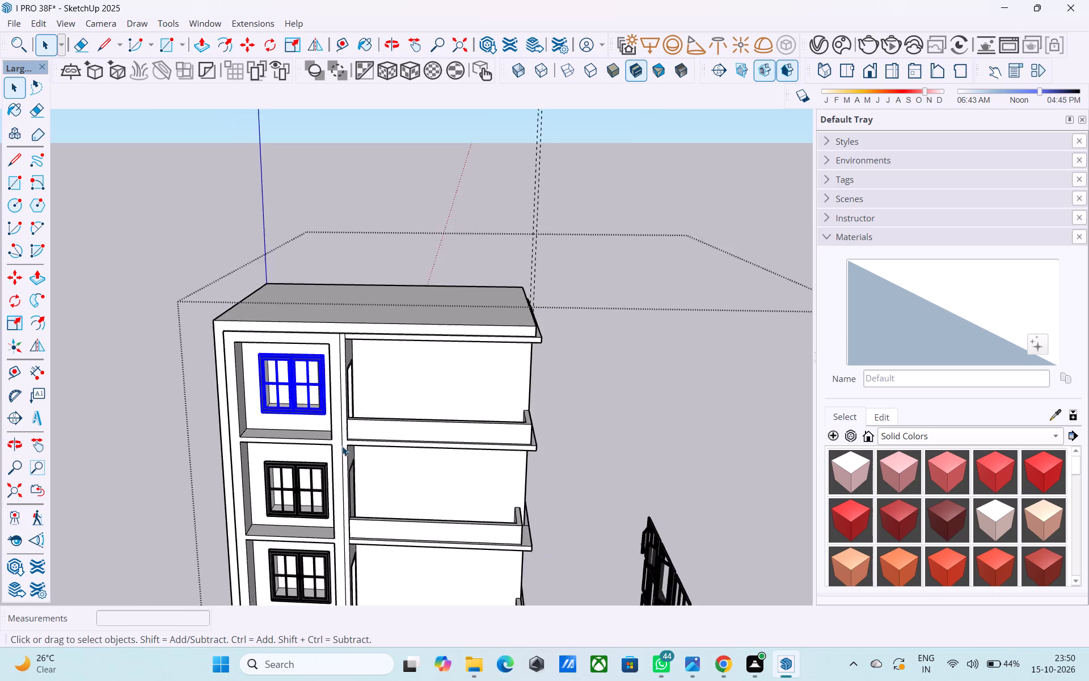
{"action": "scroll", "coordinate": [342, 446], "scroll_direction": "down", "scroll_amount": 3}
{"action": "middle_click_drag", "start_coordinate": [351, 455], "coordinate": [244, 339]}
{"action": "scroll", "coordinate": [242, 351], "scroll_direction": "down", "scroll_amount": 4}
{"action": "middle_click_drag", "start_coordinate": [265, 367], "coordinate": [202, 478]}
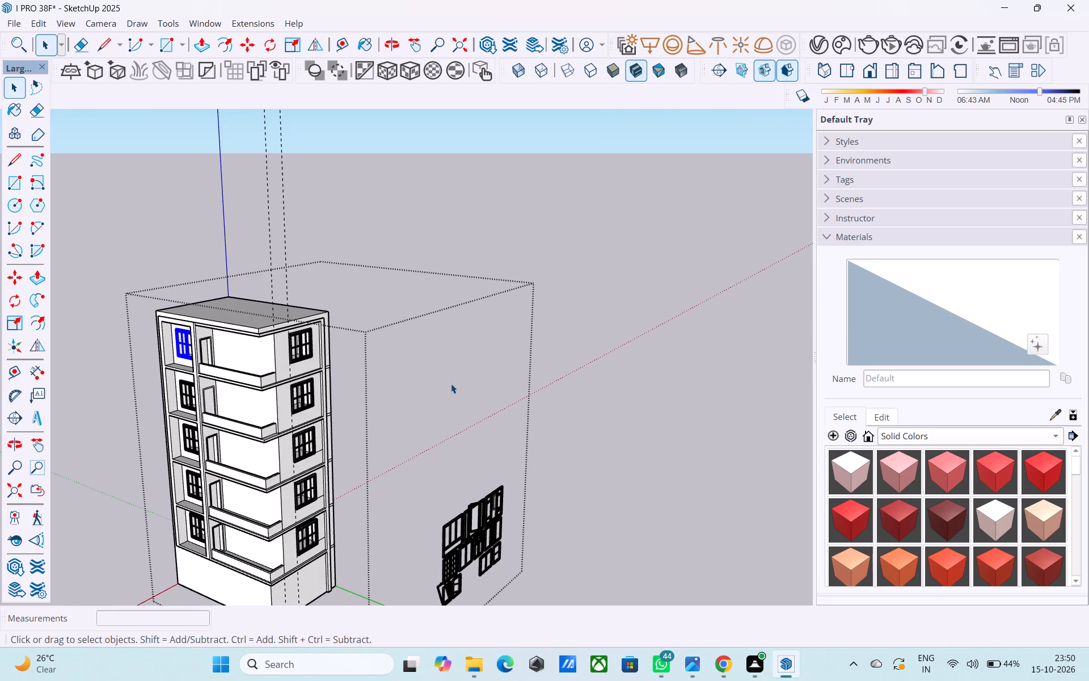
{"action": "left_click", "coordinate": [451, 384]}
{"action": "middle_click_drag", "start_coordinate": [448, 384], "coordinate": [395, 385]}
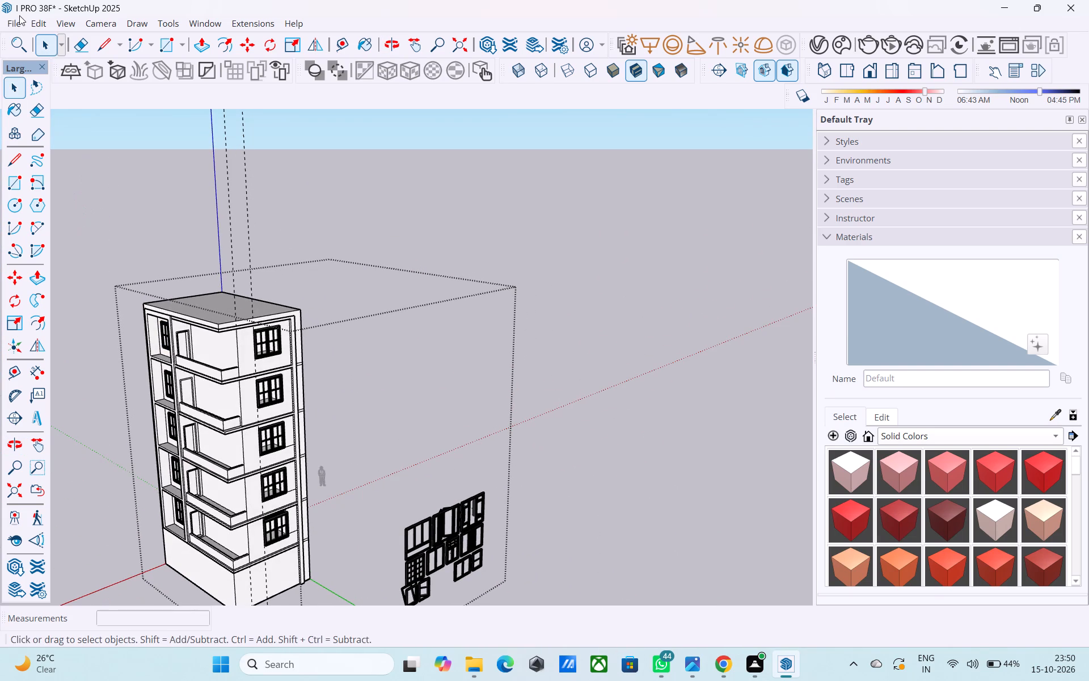
Import the porta+4 door model from the Downloads folder.
{"action": "left_click", "coordinate": [14, 24]}
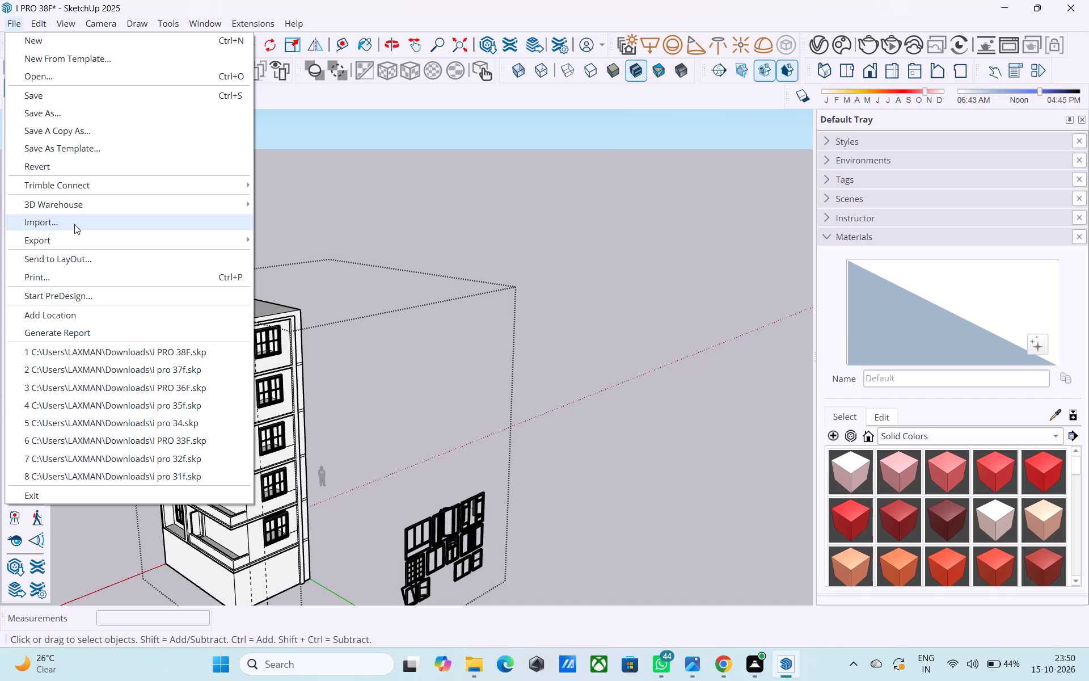
{"action": "middle_click_drag", "start_coordinate": [74, 224], "coordinate": [96, 212]}
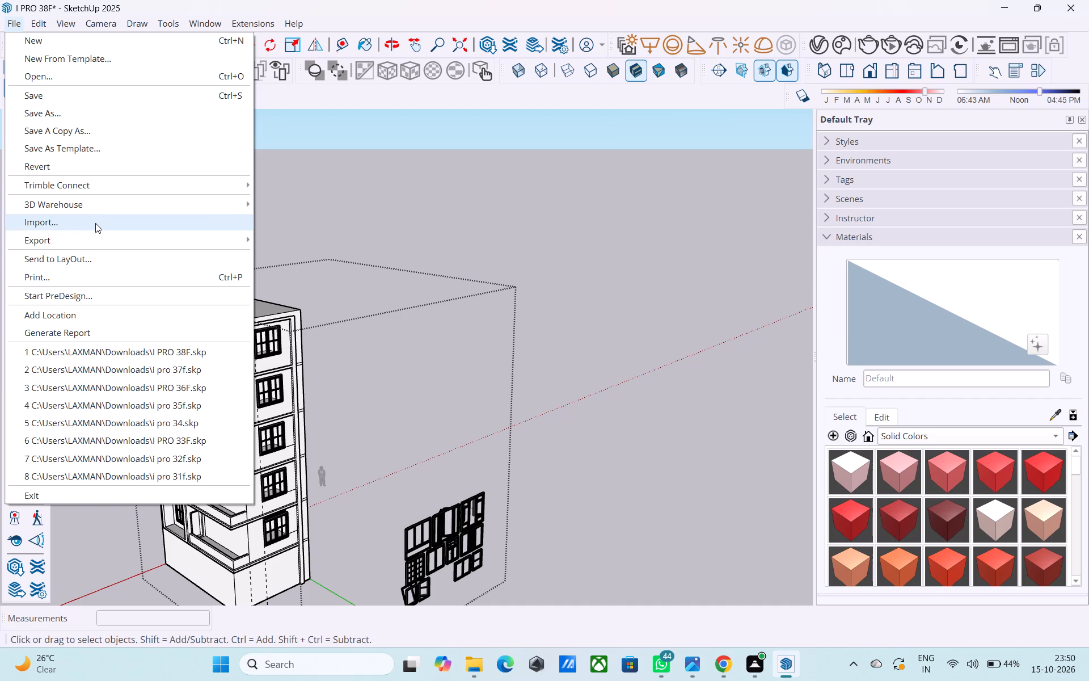
{"action": "left_click", "coordinate": [95, 223]}
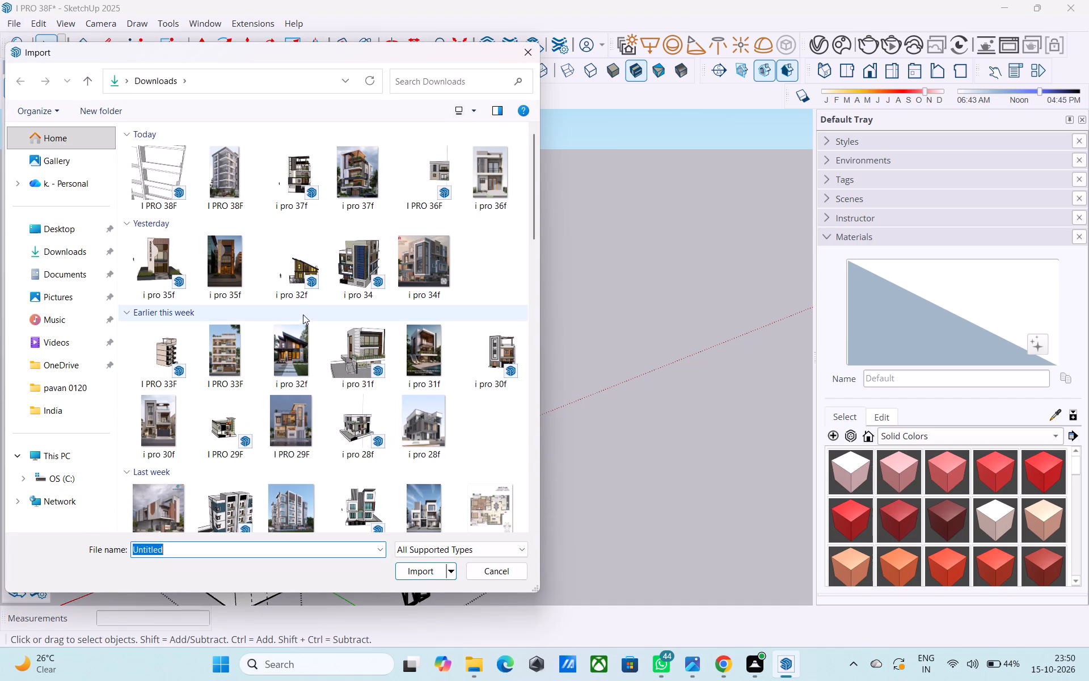
{"action": "scroll", "coordinate": [302, 313], "scroll_direction": "up", "scroll_amount": 5}
{"action": "scroll", "coordinate": [302, 308], "scroll_direction": "down", "scroll_amount": 5}
{"action": "scroll", "coordinate": [303, 308], "scroll_direction": "up", "scroll_amount": 3}
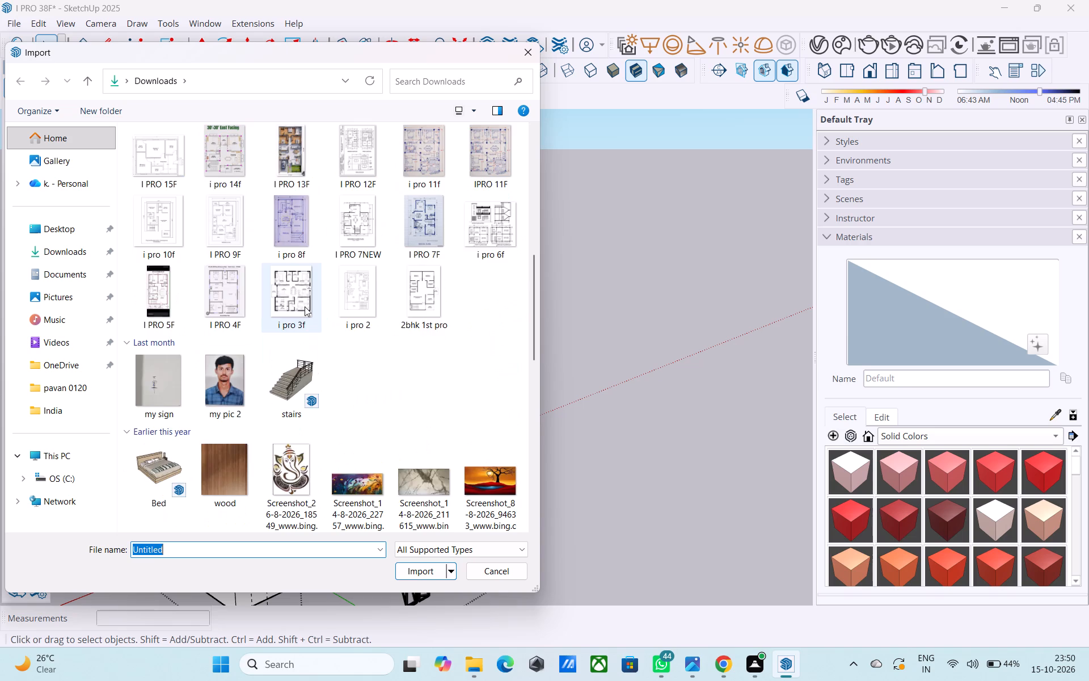
{"action": "scroll", "coordinate": [305, 306], "scroll_direction": "up", "scroll_amount": 1}
{"action": "scroll", "coordinate": [305, 306], "scroll_direction": "down", "scroll_amount": 3}
{"action": "left_click", "coordinate": [499, 479]}
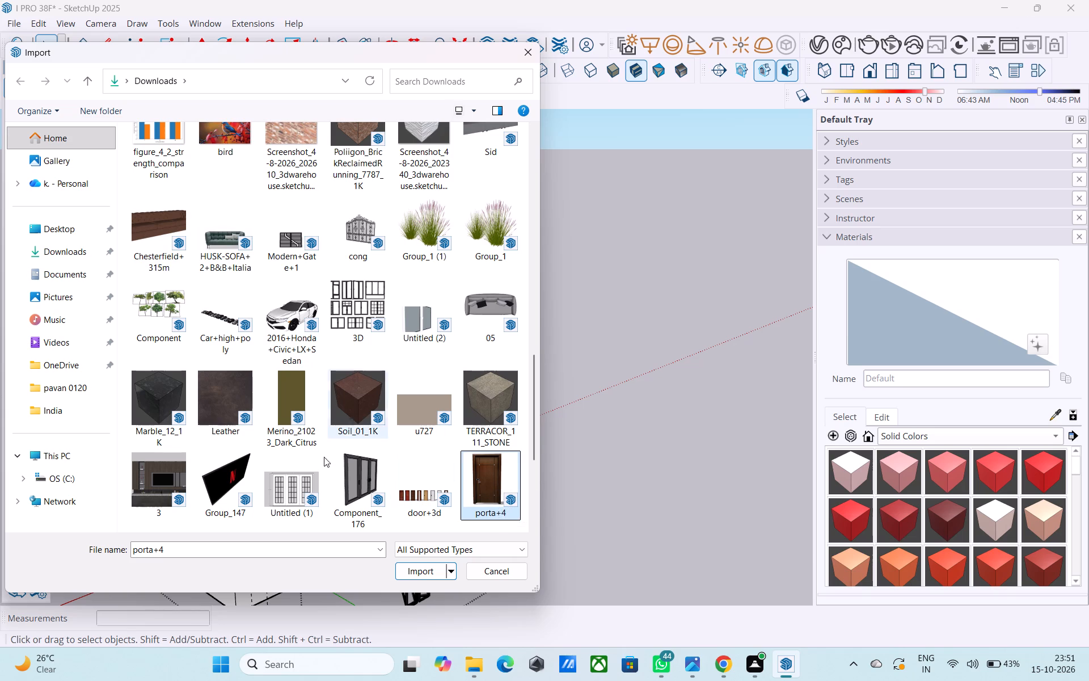
{"action": "left_click", "coordinate": [492, 482]}
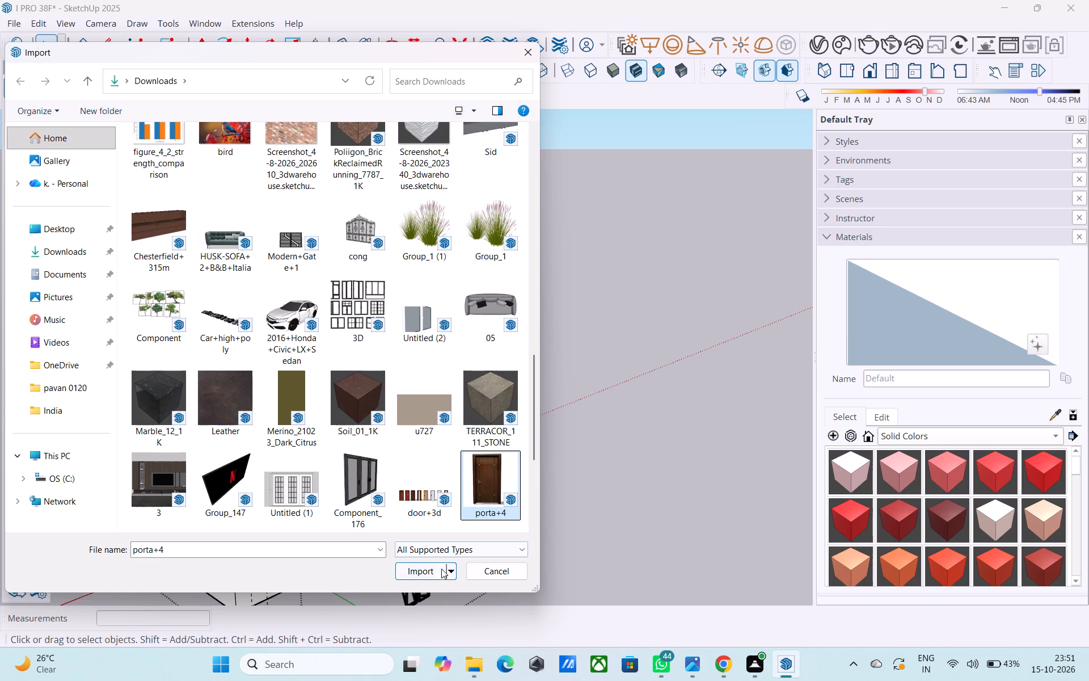
{"action": "left_click", "coordinate": [434, 575]}
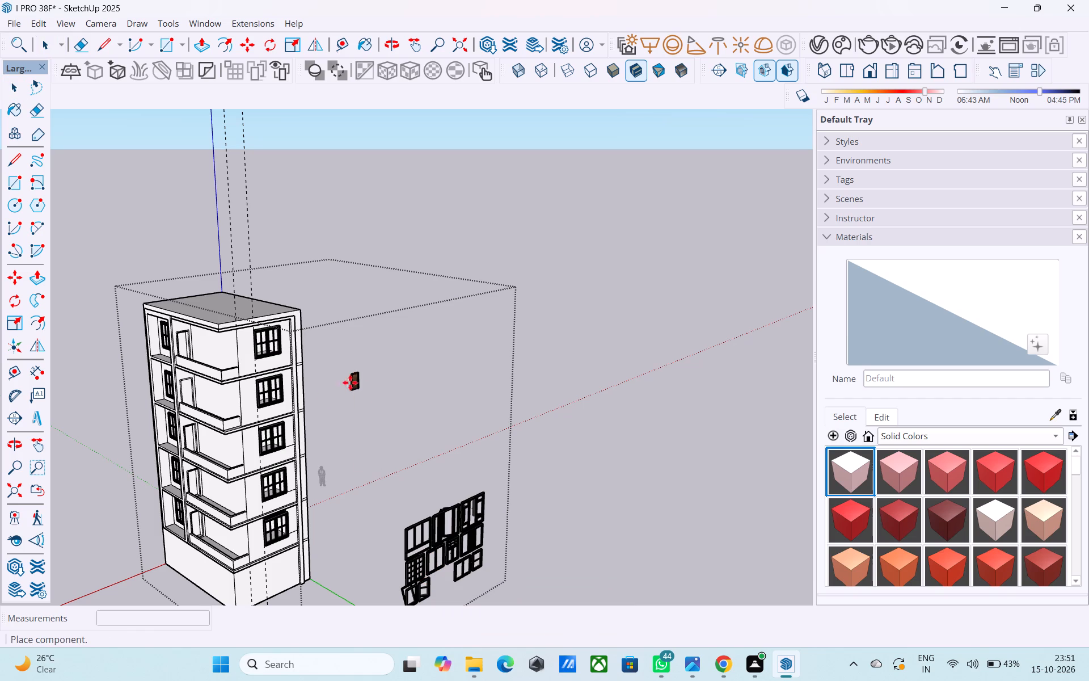
Place the imported door on the open ground in front of the building and move it closer to the building's front corner.
{"action": "scroll", "coordinate": [343, 441], "scroll_direction": "down", "scroll_amount": 5}
{"action": "middle_click_drag", "start_coordinate": [343, 441], "coordinate": [468, 287], "text": "shift"}
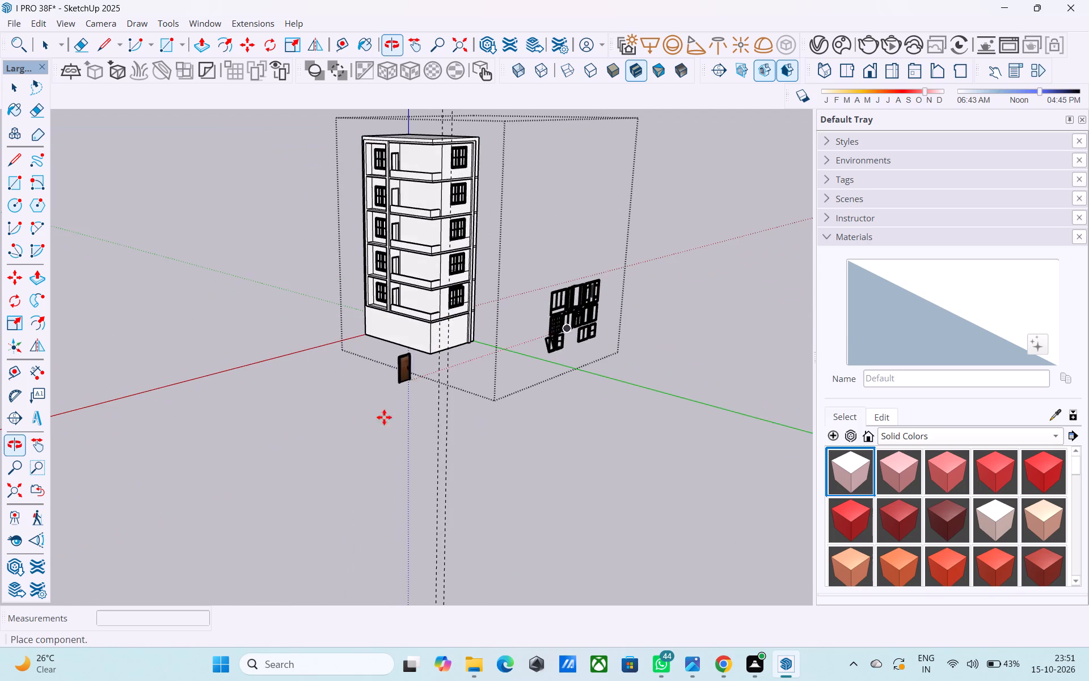
{"action": "left_click", "coordinate": [370, 435]}
{"action": "scroll", "coordinate": [371, 435], "scroll_direction": "up", "scroll_amount": 3}
{"action": "left_click", "coordinate": [371, 434]}
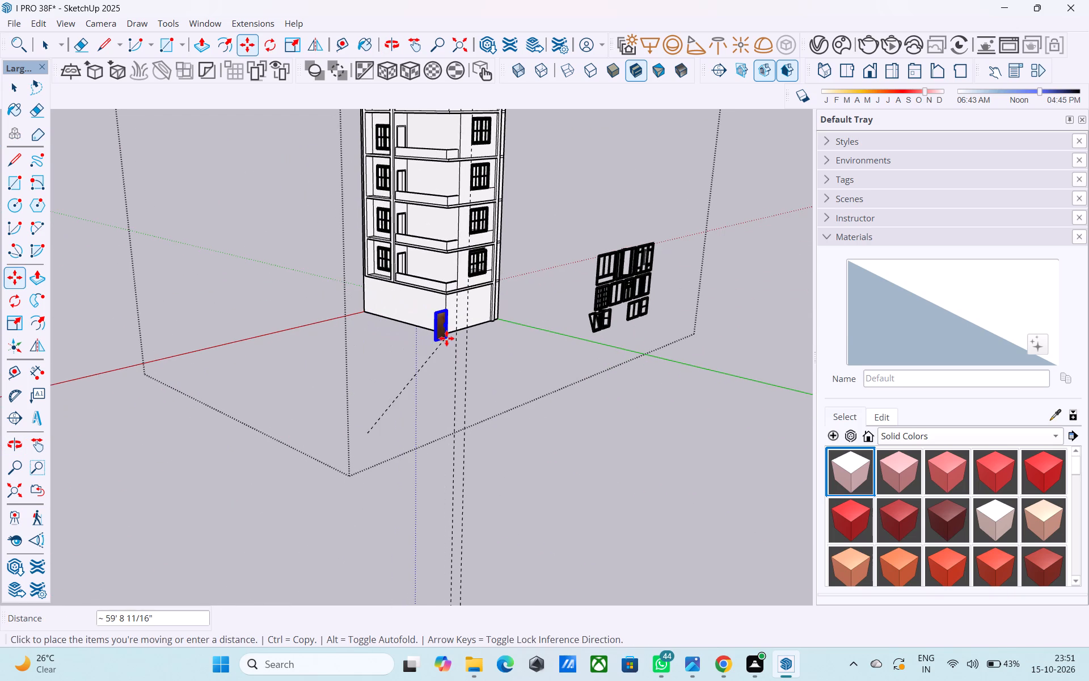
{"action": "left_click", "coordinate": [438, 346]}
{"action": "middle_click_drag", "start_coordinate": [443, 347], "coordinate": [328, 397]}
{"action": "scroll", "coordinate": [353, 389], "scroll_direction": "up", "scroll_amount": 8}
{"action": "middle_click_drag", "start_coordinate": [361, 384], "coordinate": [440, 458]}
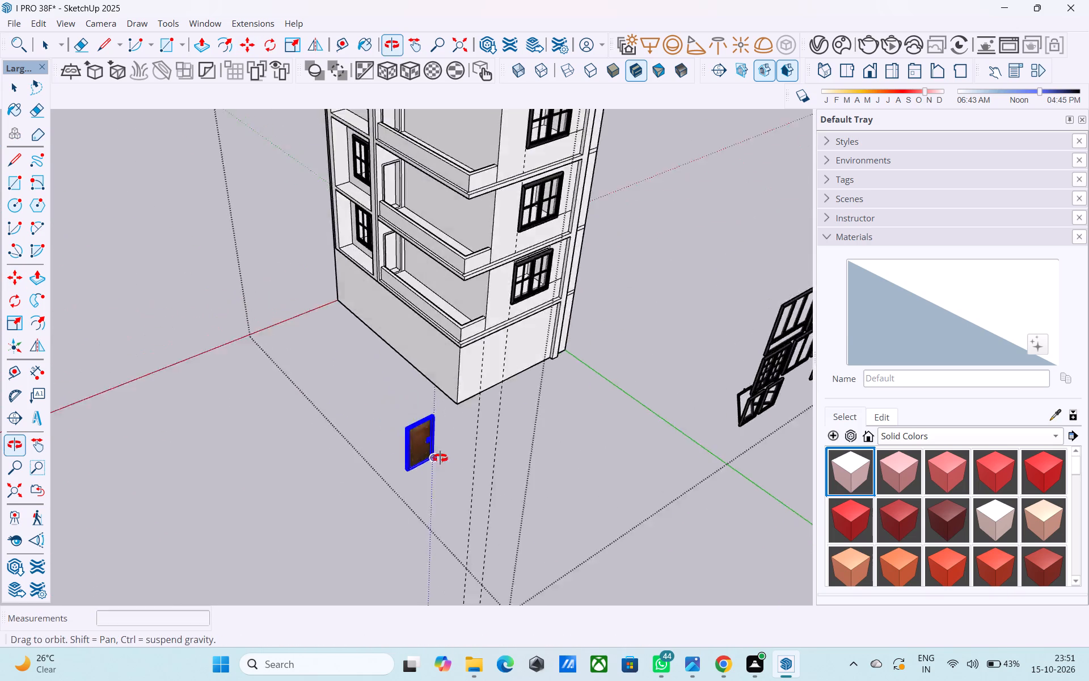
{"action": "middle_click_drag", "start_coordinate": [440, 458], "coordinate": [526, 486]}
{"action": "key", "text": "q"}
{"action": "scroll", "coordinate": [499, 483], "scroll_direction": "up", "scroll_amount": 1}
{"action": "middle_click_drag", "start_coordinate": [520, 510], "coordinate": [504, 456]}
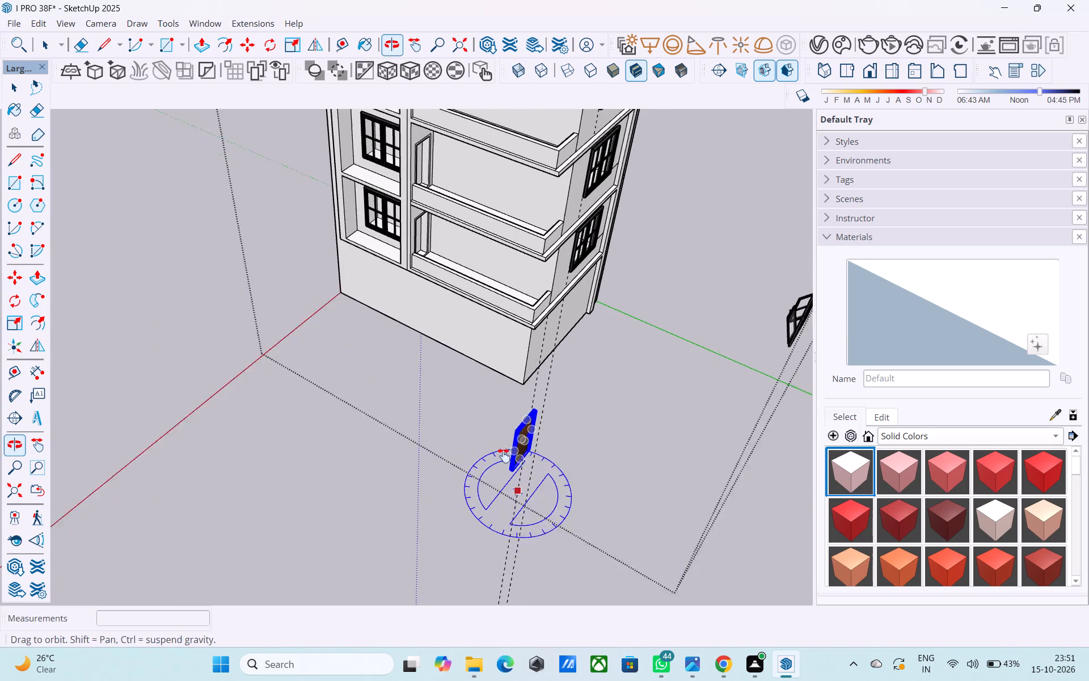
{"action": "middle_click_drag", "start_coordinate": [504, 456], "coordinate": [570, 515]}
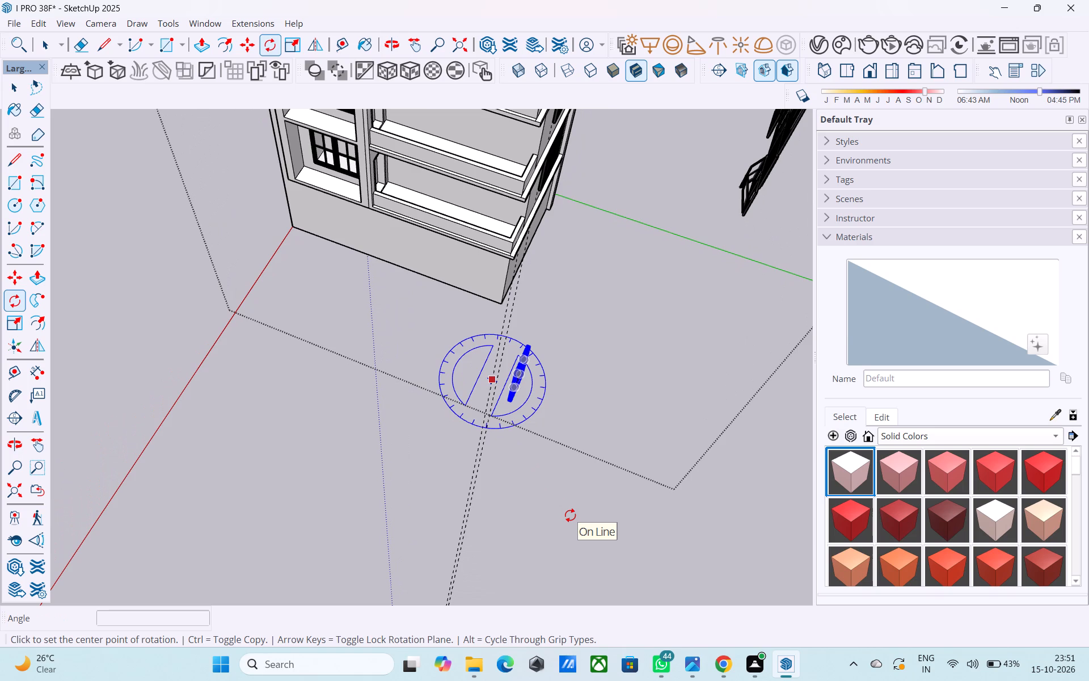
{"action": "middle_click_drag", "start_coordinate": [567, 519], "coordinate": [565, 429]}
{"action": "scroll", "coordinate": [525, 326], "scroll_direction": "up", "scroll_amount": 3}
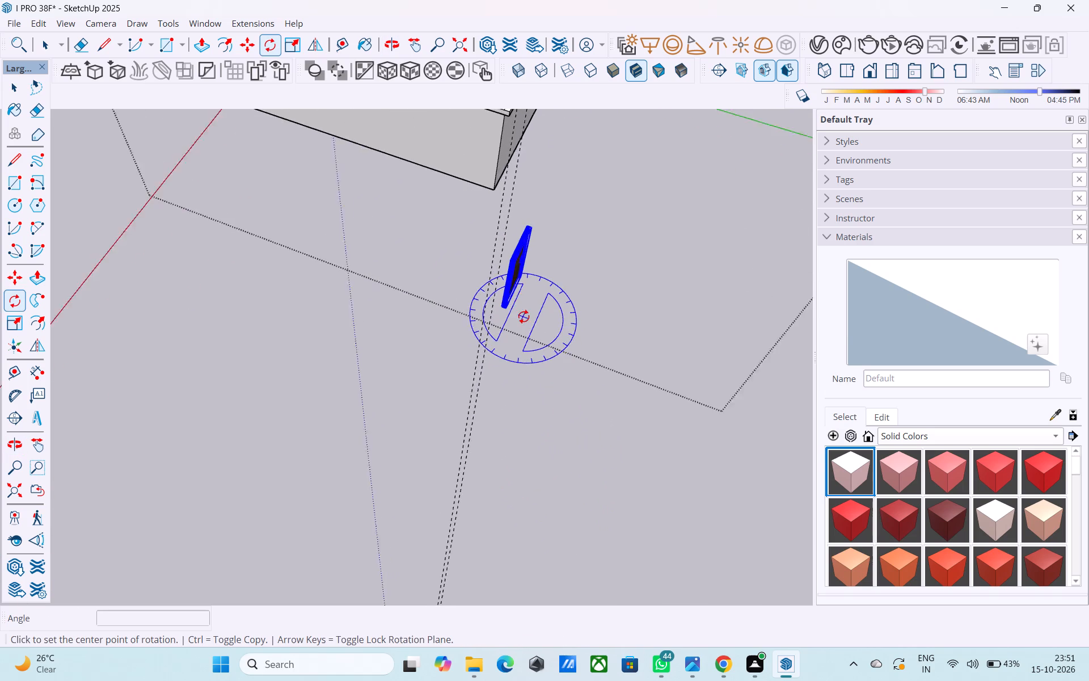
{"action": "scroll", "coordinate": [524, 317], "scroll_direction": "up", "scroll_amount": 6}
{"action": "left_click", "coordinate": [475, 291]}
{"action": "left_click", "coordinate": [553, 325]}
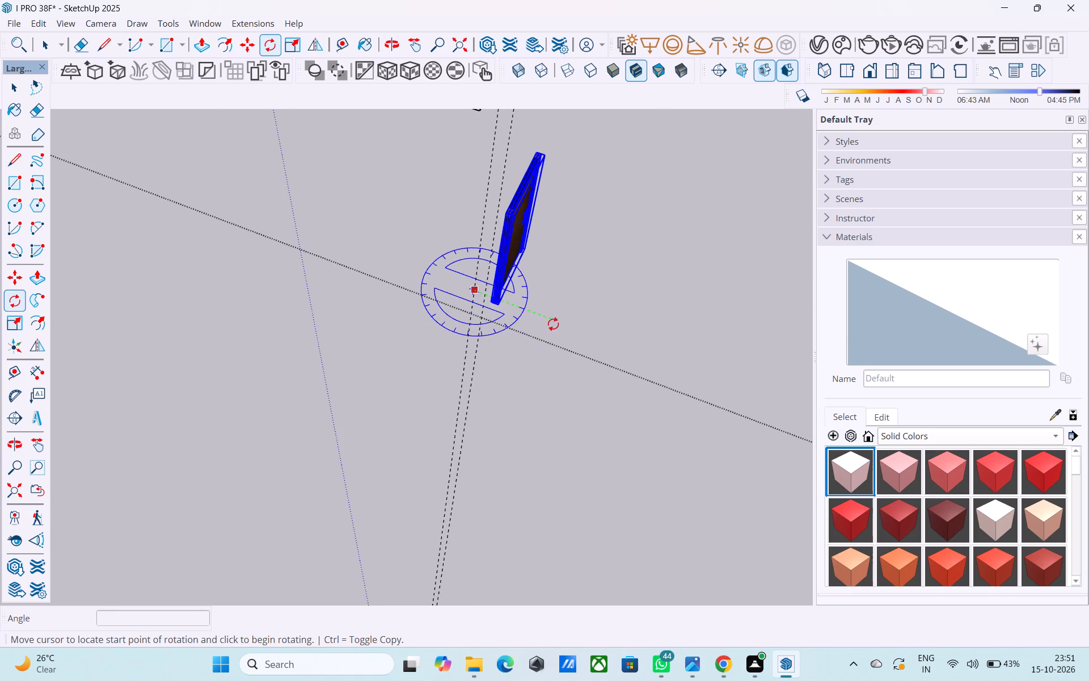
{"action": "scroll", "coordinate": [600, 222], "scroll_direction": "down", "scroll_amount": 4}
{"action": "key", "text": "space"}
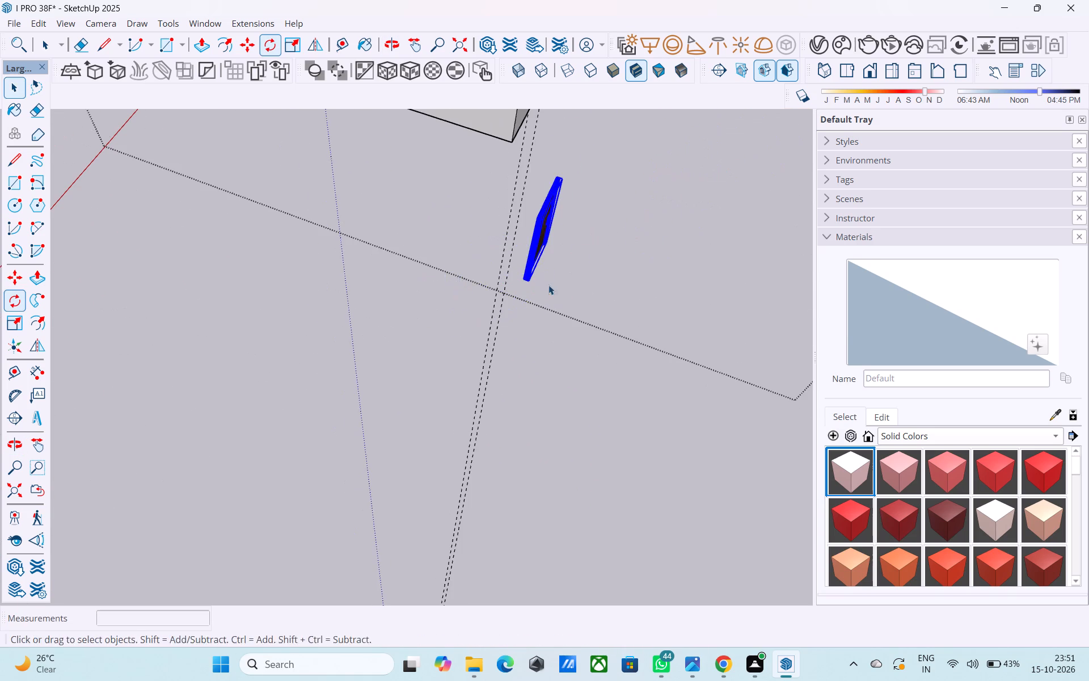
Rotate the imported door a quarter turn in plan so it is parallel to the balcony-side facade.
{"action": "middle_click_drag", "start_coordinate": [548, 285], "coordinate": [282, 289]}
{"action": "middle_click_drag", "start_coordinate": [641, 391], "coordinate": [481, 347]}
{"action": "middle_click", "coordinate": [480, 348]}
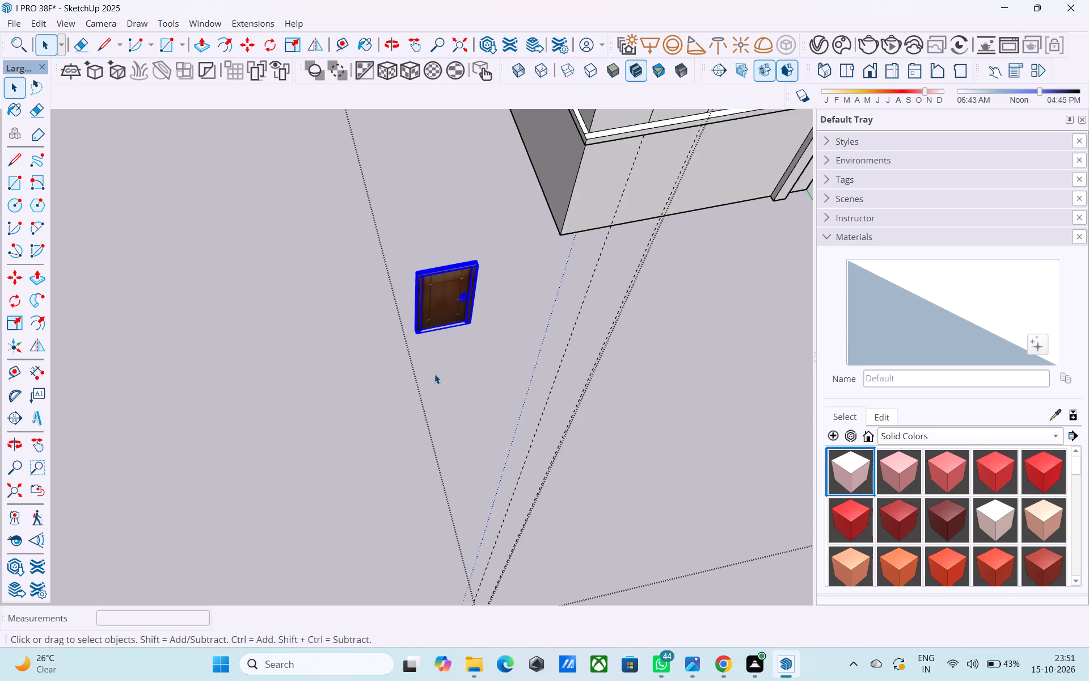
{"action": "scroll", "coordinate": [434, 374], "scroll_direction": "up", "scroll_amount": 3}
{"action": "key", "text": "q"}
{"action": "scroll", "coordinate": [421, 380], "scroll_direction": "up", "scroll_amount": 2}
{"action": "left_click", "coordinate": [421, 380]}
{"action": "left_click", "coordinate": [529, 363]}
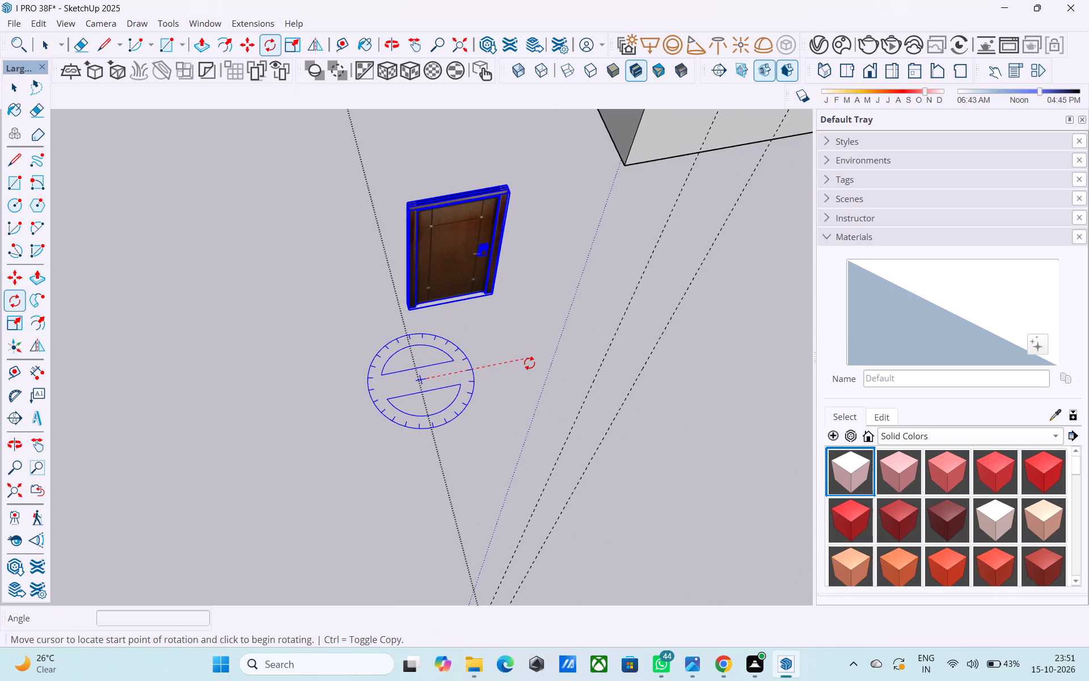
{"action": "left_click", "coordinate": [375, 236]}
{"action": "scroll", "coordinate": [380, 282], "scroll_direction": "down", "scroll_amount": 2}
{"action": "middle_click_drag", "start_coordinate": [383, 301], "coordinate": [470, 307]}
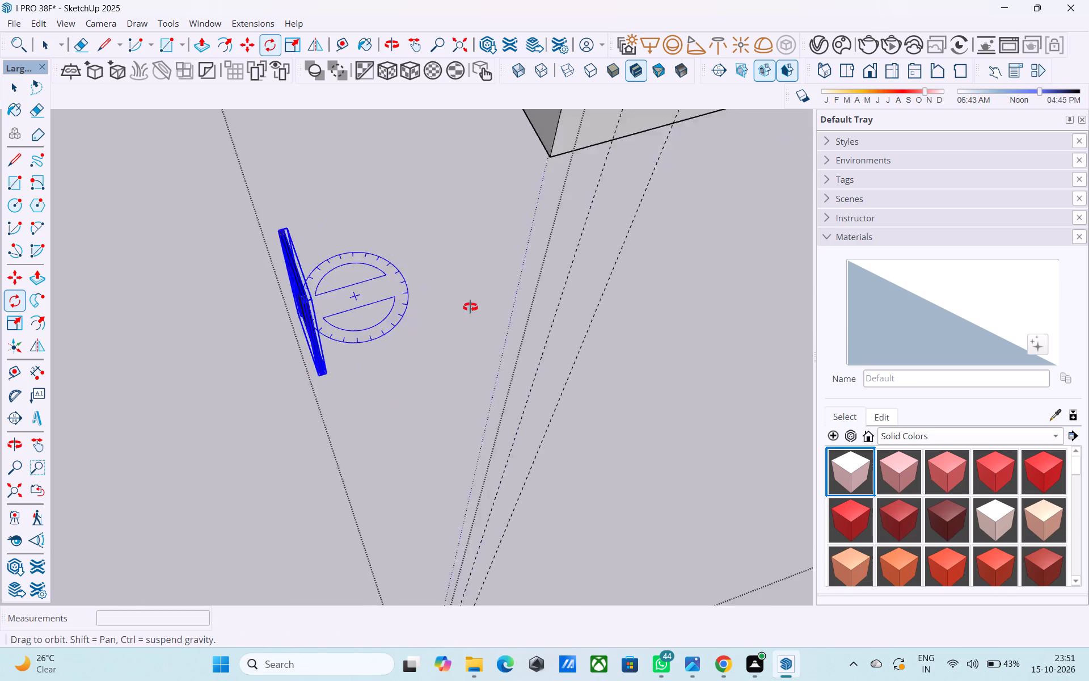
{"action": "middle_click_drag", "start_coordinate": [470, 307], "coordinate": [756, 298]}
{"action": "scroll", "coordinate": [670, 324], "scroll_direction": "down", "scroll_amount": 9}
{"action": "middle_click_drag", "start_coordinate": [568, 401], "coordinate": [628, 148]}
{"action": "scroll", "coordinate": [589, 229], "scroll_direction": "down", "scroll_amount": 5}
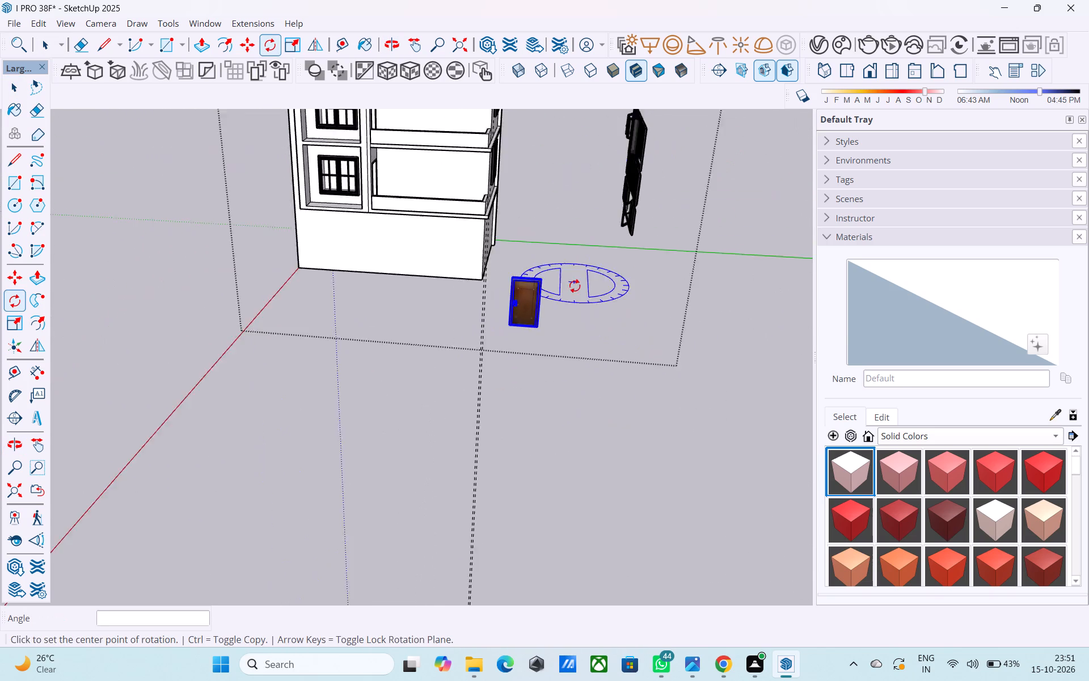
Undo the last rotation of the imported door.
{"action": "middle_click_drag", "start_coordinate": [575, 286], "coordinate": [376, 414], "text": "shift"}
{"action": "key", "text": "ctrl+z"}
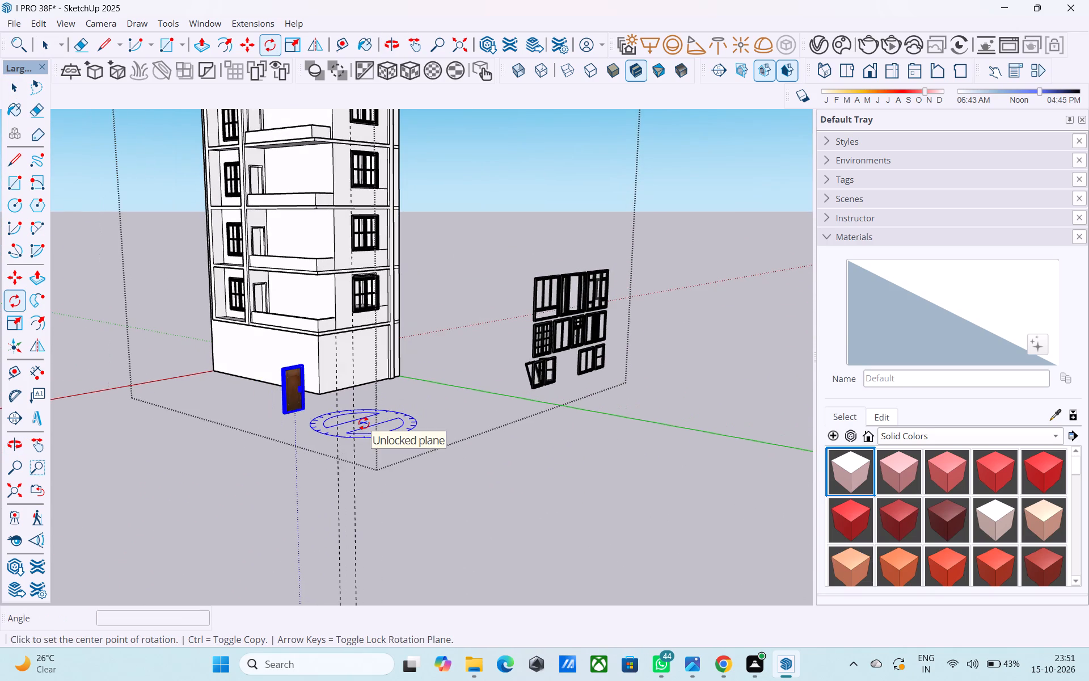
Move the door by its bottom corner from the ground into the door opening on the lowest balcony.
{"action": "middle_click_drag", "start_coordinate": [357, 421], "coordinate": [257, 444]}
{"action": "scroll", "coordinate": [235, 430], "scroll_direction": "up", "scroll_amount": 6}
{"action": "middle_click_drag", "start_coordinate": [209, 419], "coordinate": [320, 470]}
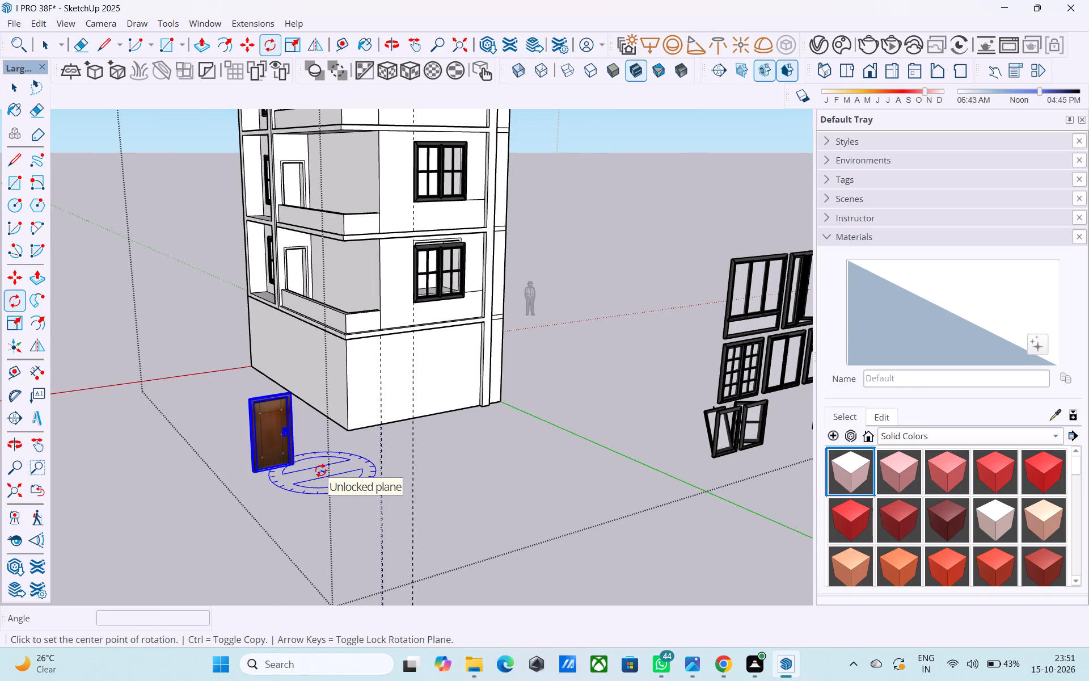
{"action": "scroll", "coordinate": [216, 458], "scroll_direction": "up", "scroll_amount": 3}
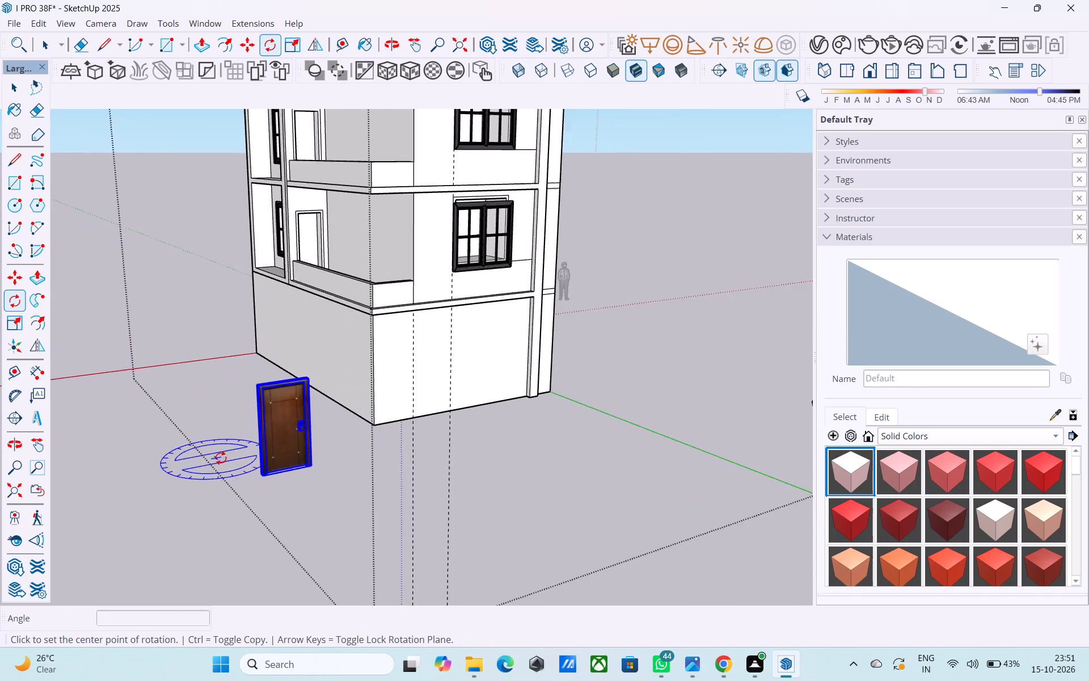
{"action": "scroll", "coordinate": [221, 458], "scroll_direction": "up", "scroll_amount": 10}
{"action": "key", "text": "m"}
{"action": "middle_click_drag", "start_coordinate": [382, 459], "coordinate": [334, 472]}
{"action": "scroll", "coordinate": [362, 463], "scroll_direction": "up", "scroll_amount": 1}
{"action": "scroll", "coordinate": [348, 468], "scroll_direction": "down", "scroll_amount": 2}
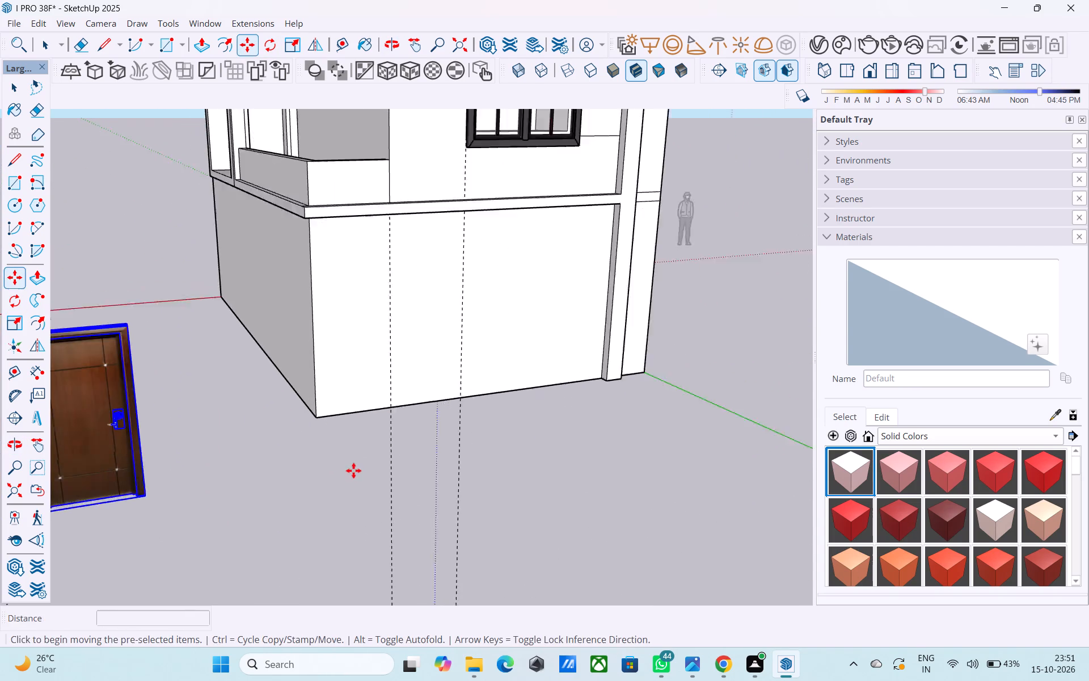
{"action": "scroll", "coordinate": [353, 470], "scroll_direction": "down", "scroll_amount": 3}
{"action": "middle_click_drag", "start_coordinate": [353, 470], "coordinate": [593, 470]}
{"action": "scroll", "coordinate": [548, 493], "scroll_direction": "up", "scroll_amount": 4}
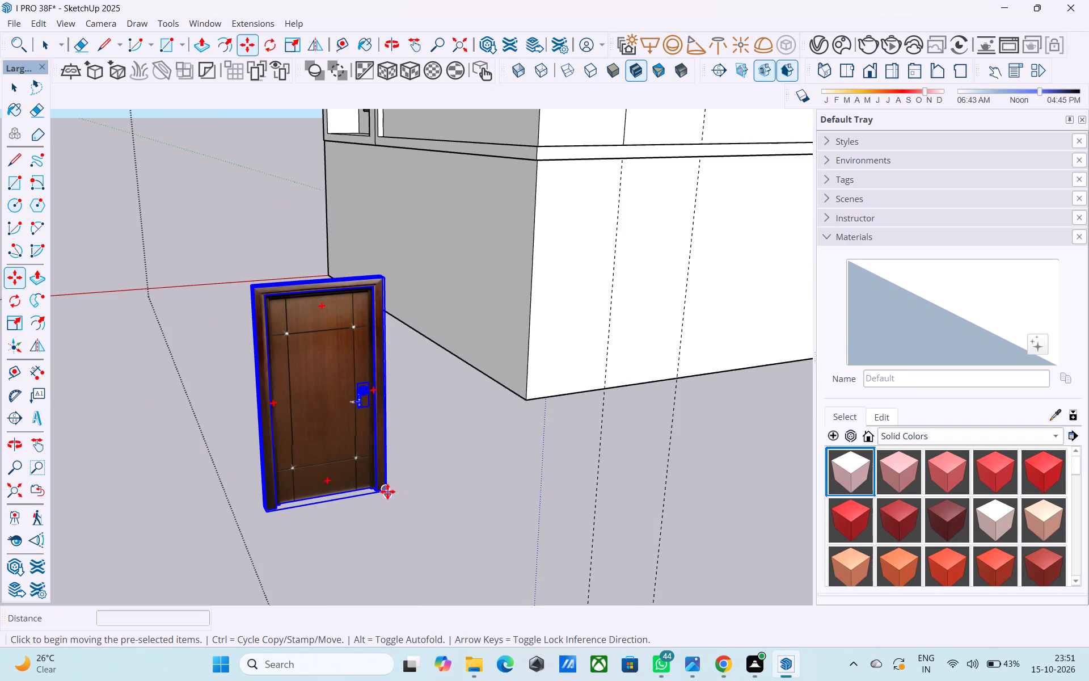
{"action": "left_click", "coordinate": [387, 491]}
{"action": "scroll", "coordinate": [423, 410], "scroll_direction": "down", "scroll_amount": 5}
{"action": "middle_click_drag", "start_coordinate": [423, 410], "coordinate": [376, 649]}
{"action": "scroll", "coordinate": [468, 460], "scroll_direction": "up", "scroll_amount": 4}
{"action": "middle_click_drag", "start_coordinate": [464, 449], "coordinate": [421, 476]}
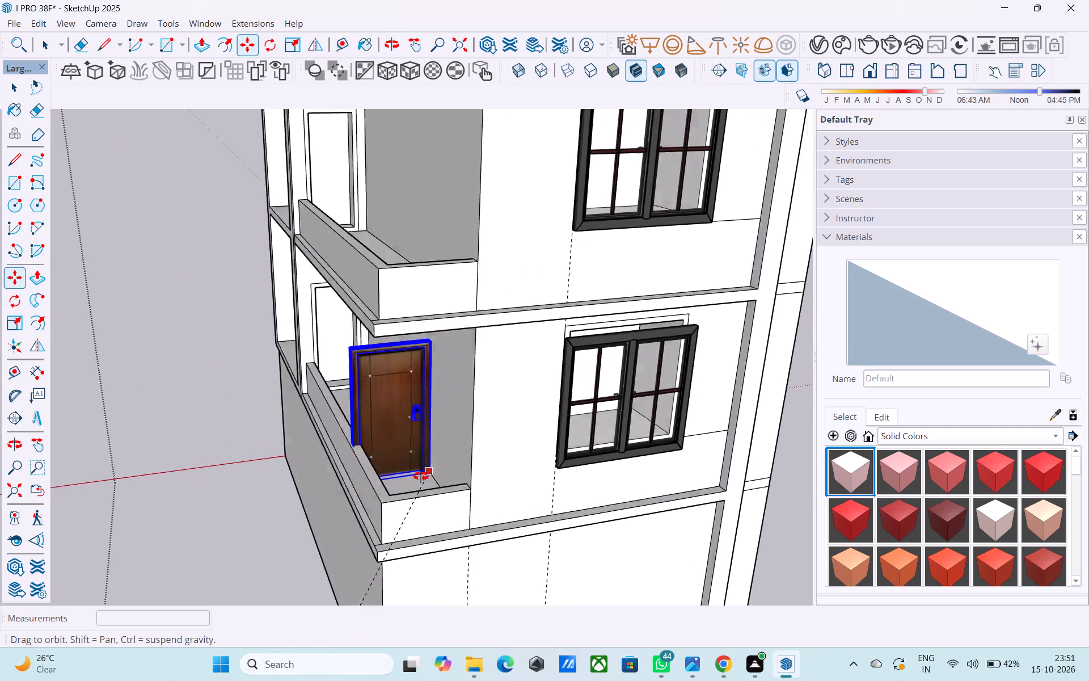
{"action": "middle_click_drag", "start_coordinate": [421, 476], "coordinate": [392, 476]}
{"action": "scroll", "coordinate": [375, 407], "scroll_direction": "up", "scroll_amount": 11}
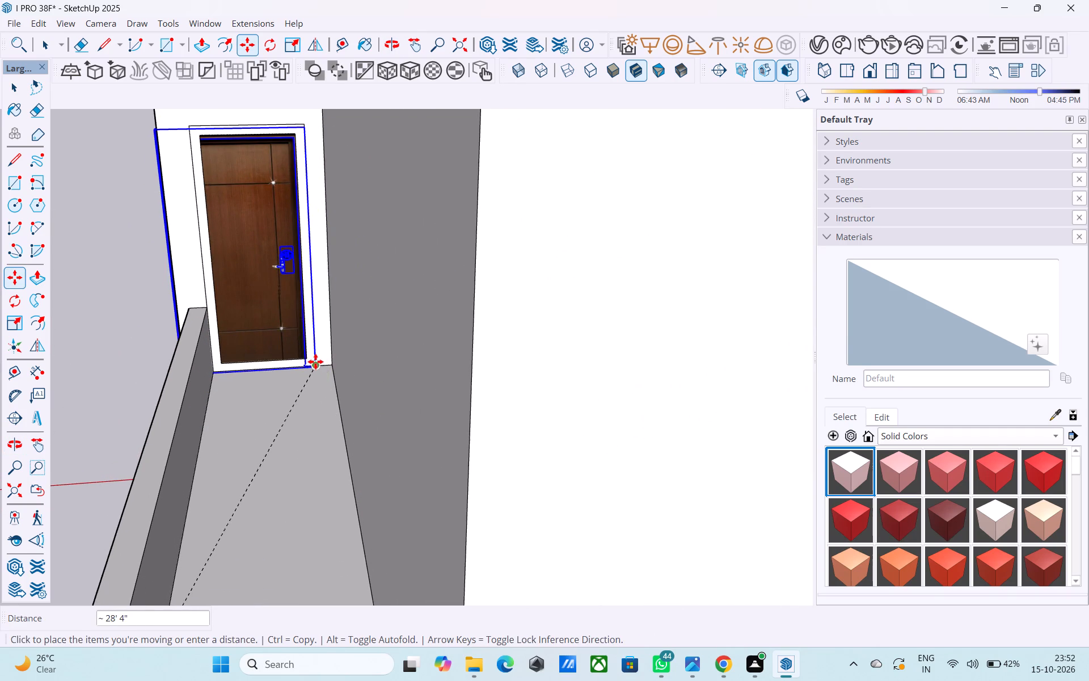
{"action": "left_click", "coordinate": [315, 361]}
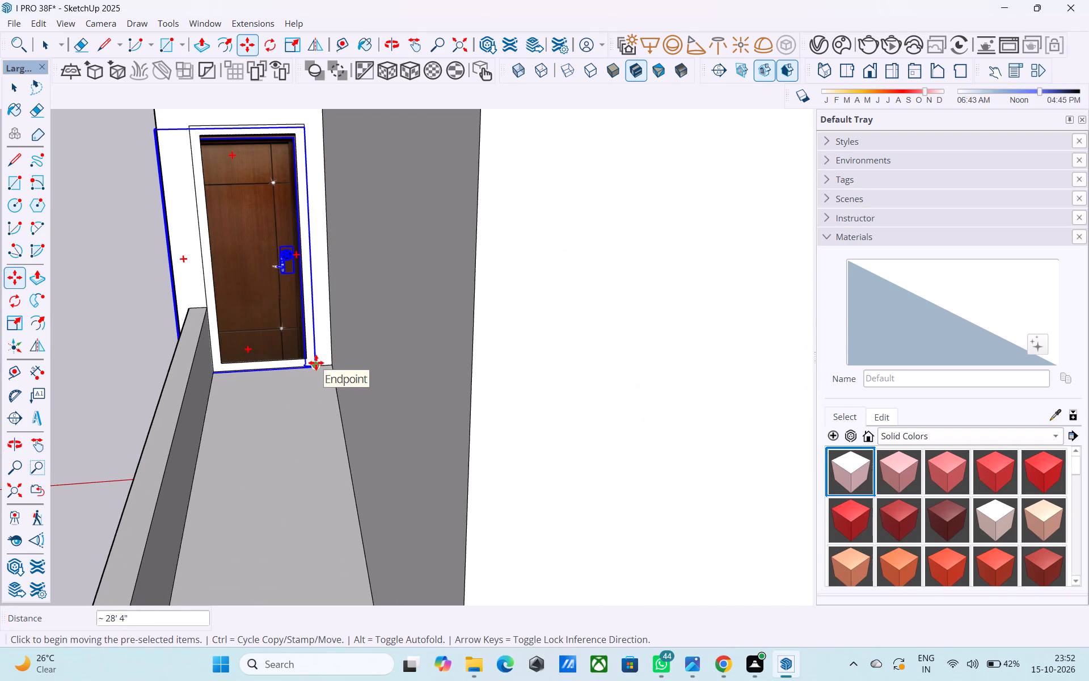
Shift the door 6" outward from the balcony end wall.
{"action": "left_click", "coordinate": [318, 362]}
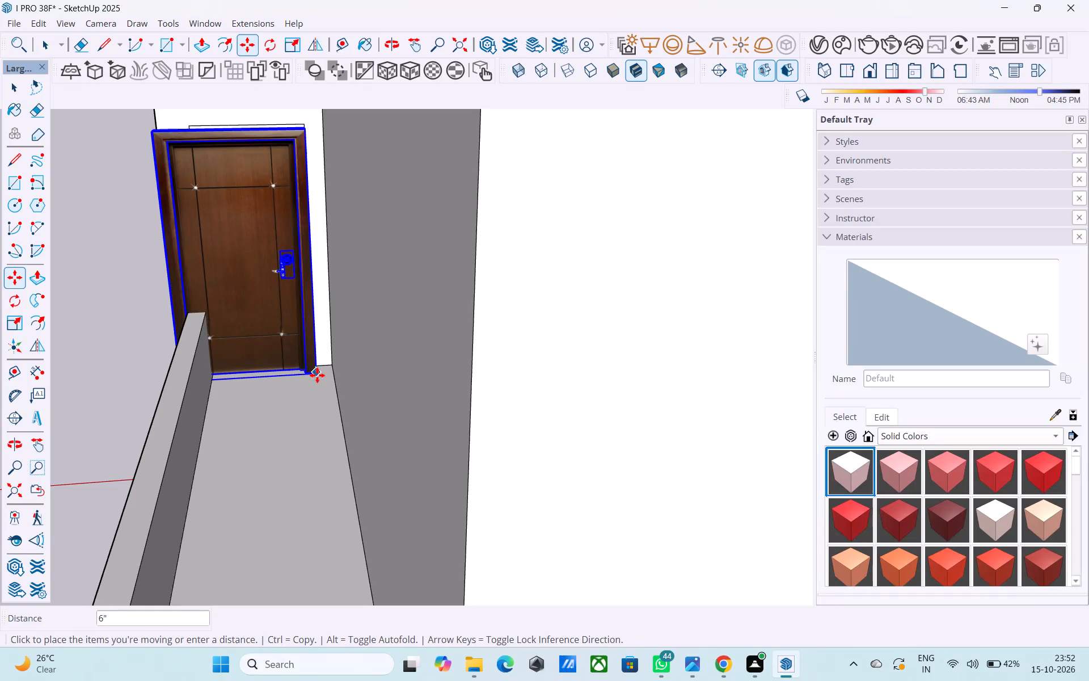
{"action": "left_click", "coordinate": [318, 369]}
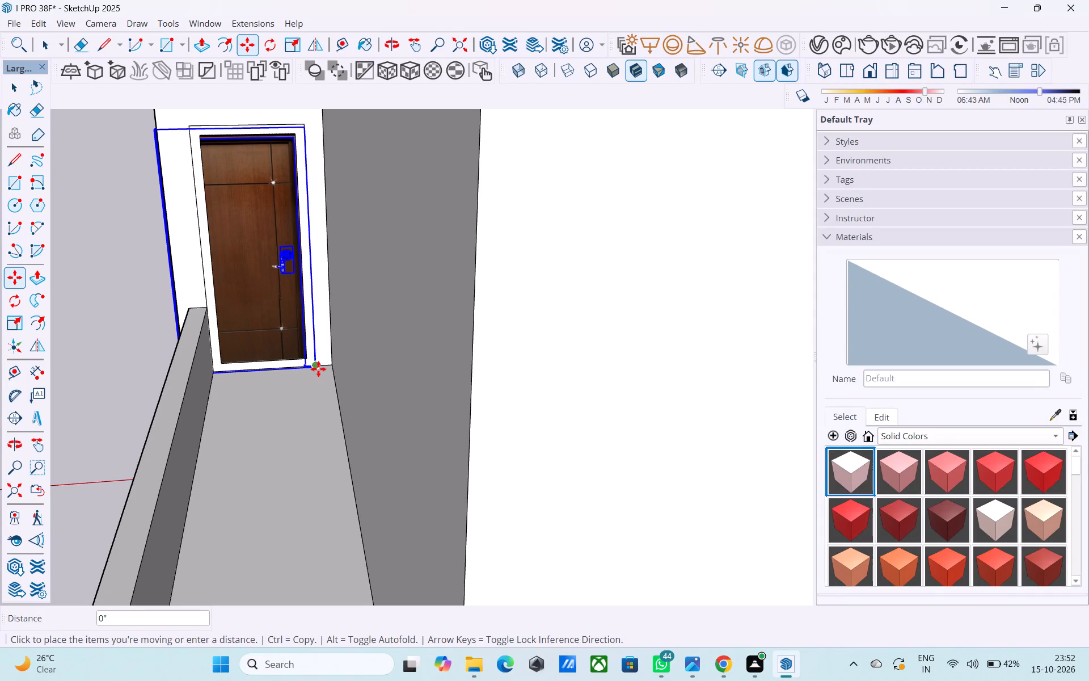
{"action": "left_click", "coordinate": [318, 369]}
{"action": "left_click", "coordinate": [323, 379]}
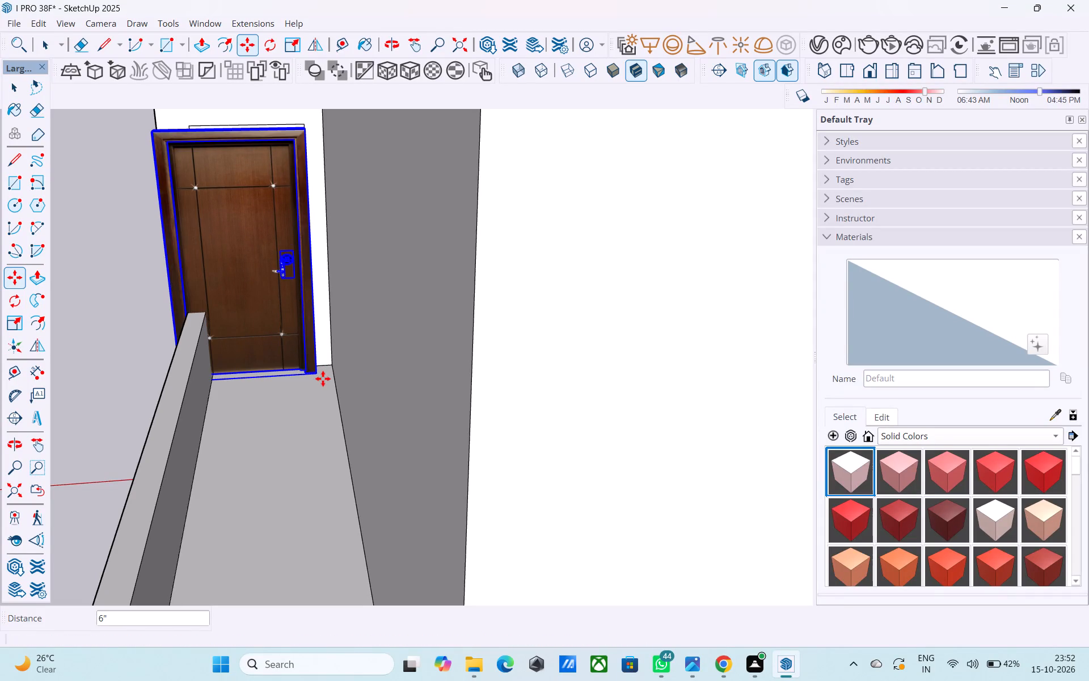
Scale the door's width down along the red axis to match the width of the wall opening.
{"action": "key", "text": "s"}
{"action": "middle_click_drag", "start_coordinate": [190, 267], "coordinate": [356, 287]}
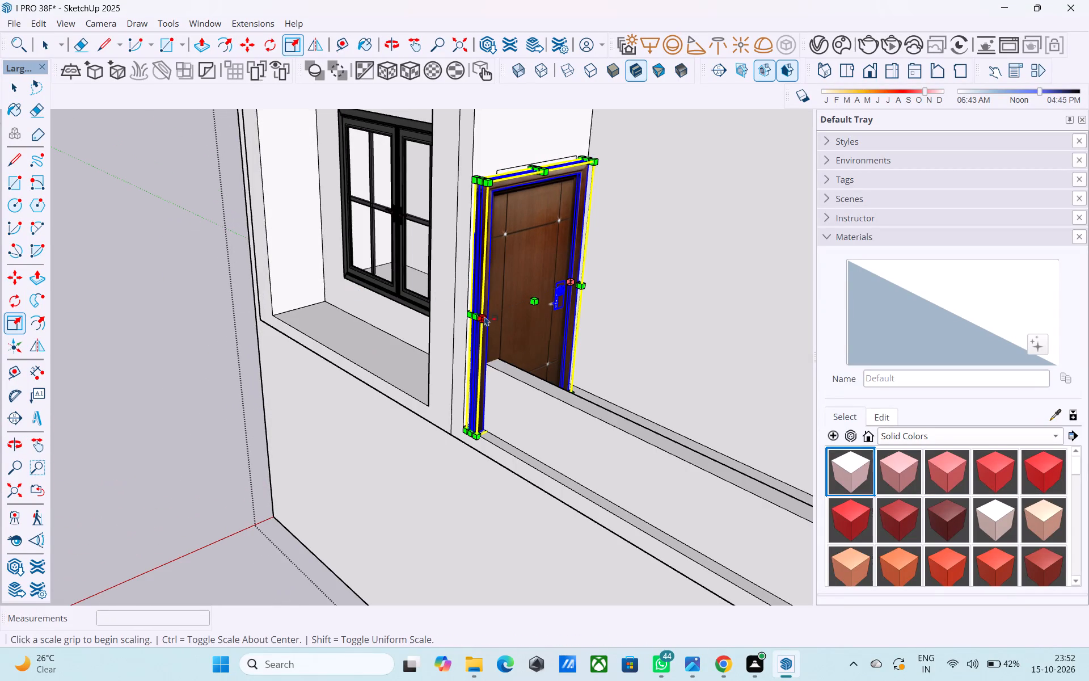
{"action": "left_click", "coordinate": [479, 318]}
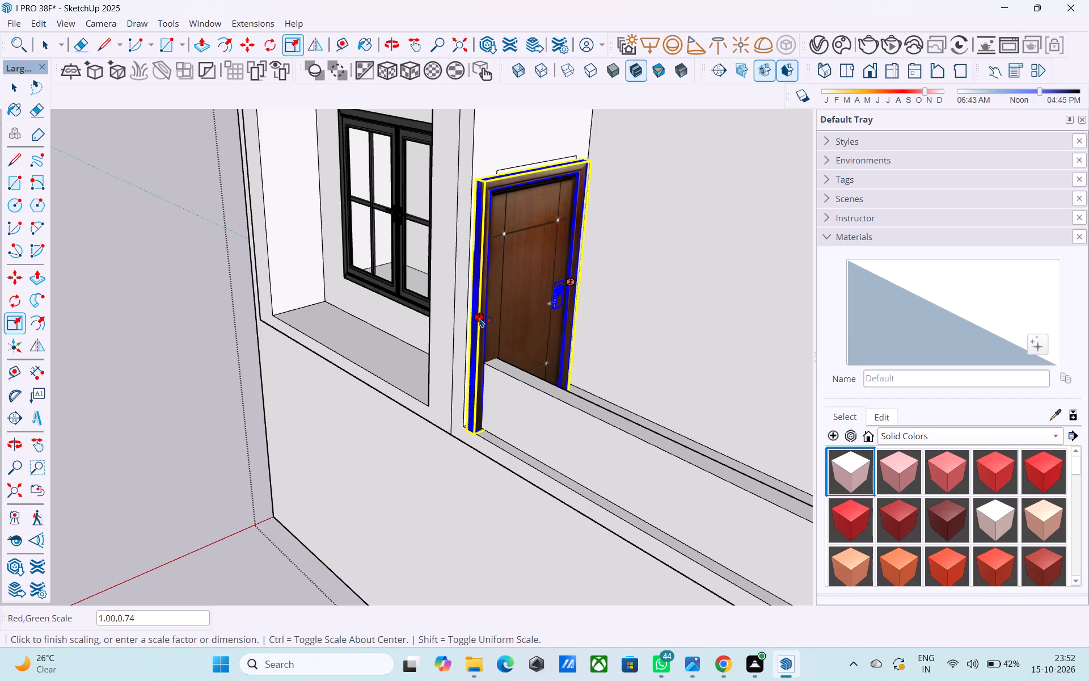
{"action": "key", "text": "ctrl+z"}
{"action": "scroll", "coordinate": [476, 317], "scroll_direction": "up", "scroll_amount": 6}
{"action": "left_click_drag", "start_coordinate": [474, 317], "coordinate": [499, 301]}
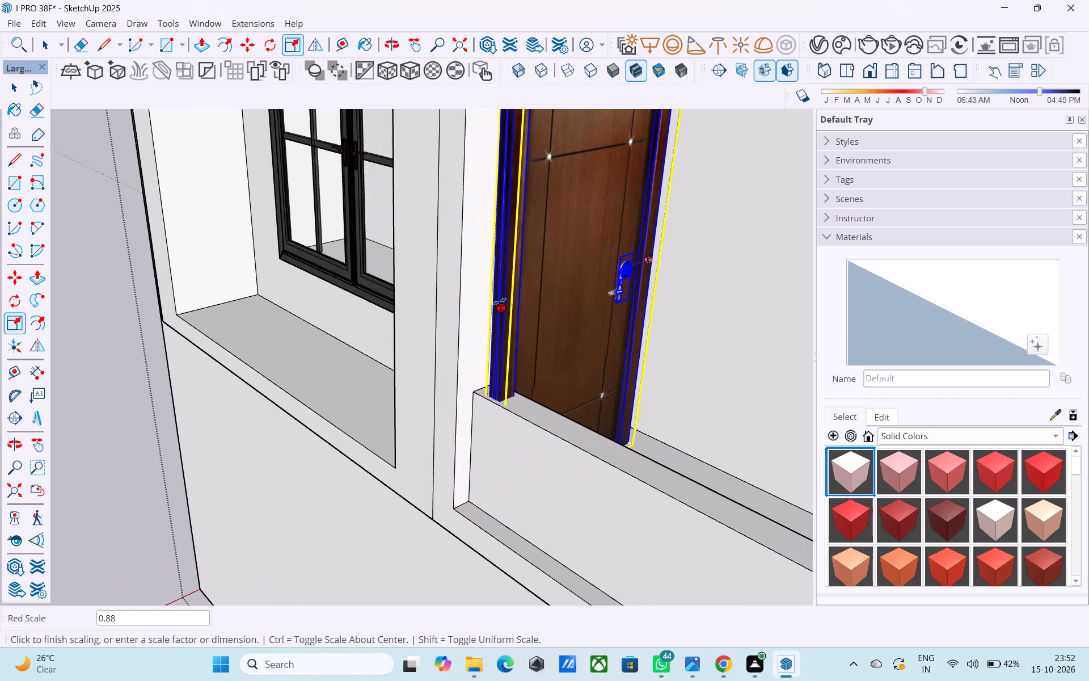
{"action": "left_click_drag", "start_coordinate": [499, 301], "coordinate": [522, 295]}
Scale the door's height along the blue axis to reach the top of the opening.
{"action": "middle_click_drag", "start_coordinate": [518, 302], "coordinate": [518, 302]}
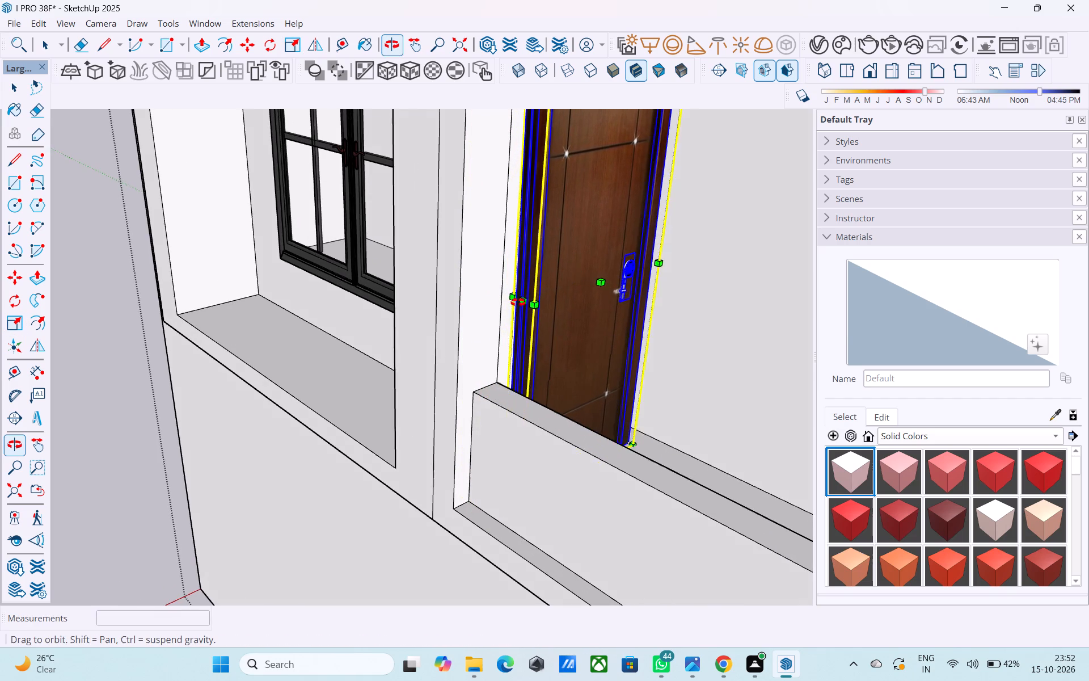
{"action": "middle_click_drag", "start_coordinate": [518, 302], "coordinate": [403, 284]}
{"action": "scroll", "coordinate": [489, 314], "scroll_direction": "down", "scroll_amount": 3}
{"action": "middle_click_drag", "start_coordinate": [532, 326], "coordinate": [364, 309]}
{"action": "middle_click_drag", "start_coordinate": [396, 308], "coordinate": [361, 396]}
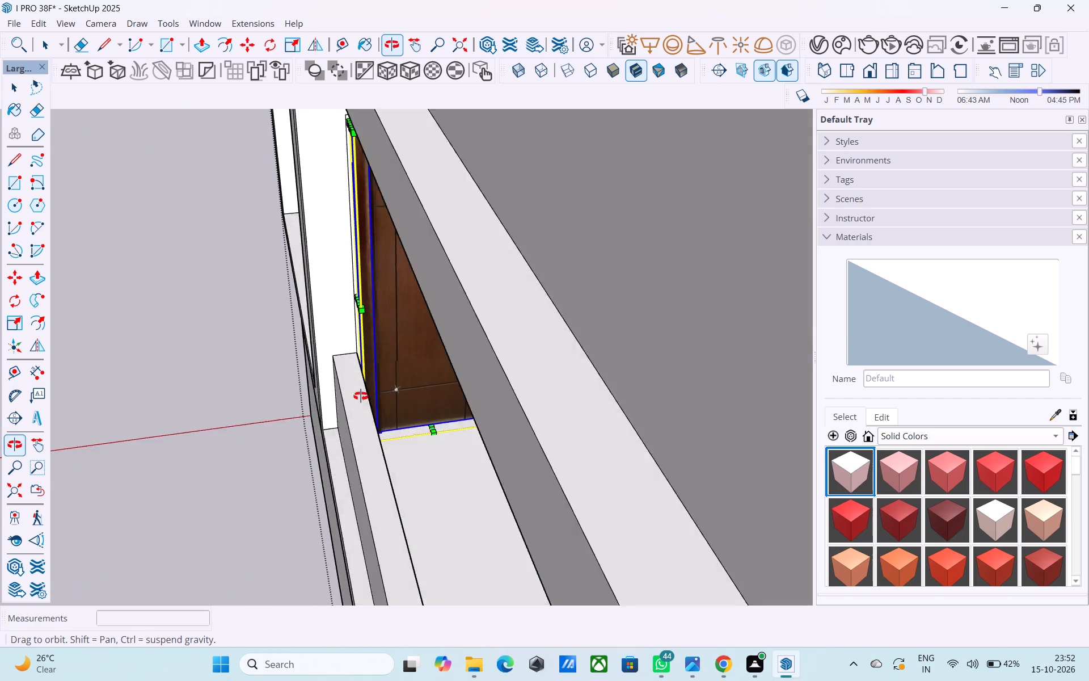
{"action": "middle_click_drag", "start_coordinate": [361, 396], "coordinate": [459, 467]}
{"action": "scroll", "coordinate": [420, 277], "scroll_direction": "up", "scroll_amount": 3}
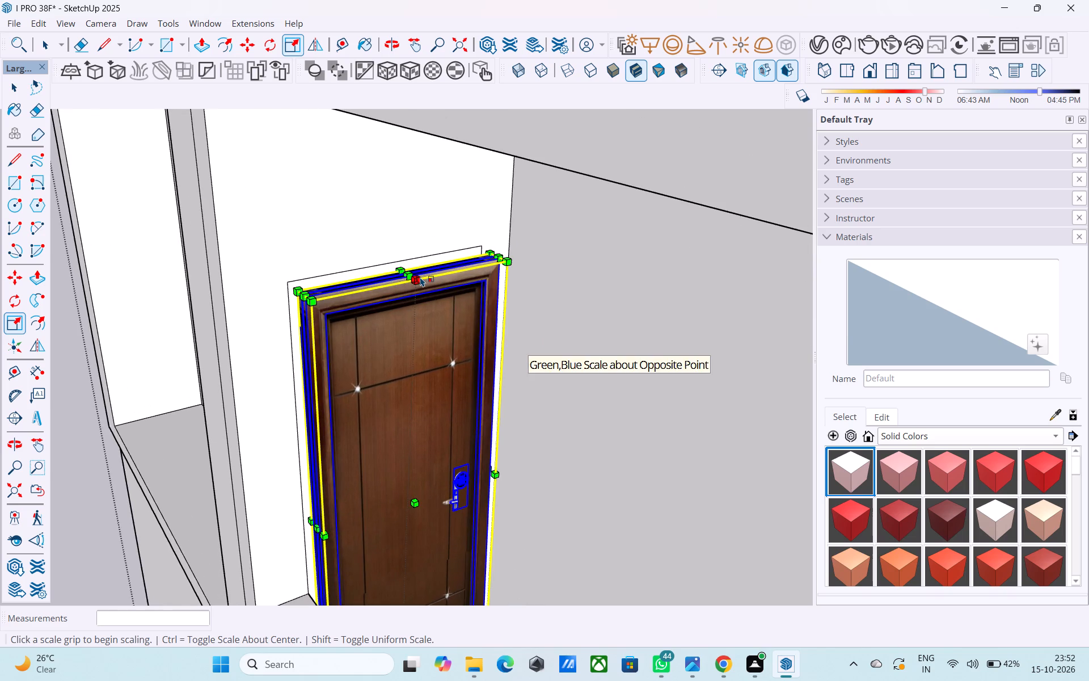
{"action": "left_click_drag", "start_coordinate": [410, 271], "coordinate": [406, 276]}
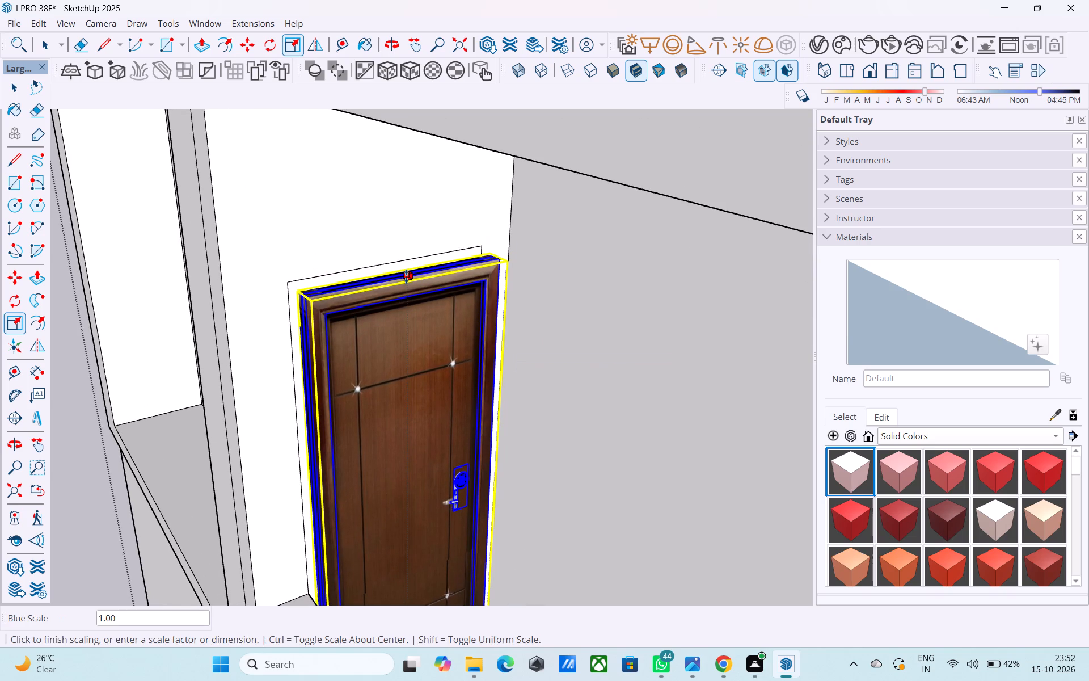
{"action": "left_click_drag", "start_coordinate": [406, 276], "coordinate": [402, 267]}
Move the door about 4 3/16" back into the balcony's wall opening.
{"action": "middle_click_drag", "start_coordinate": [390, 359], "coordinate": [354, 239]}
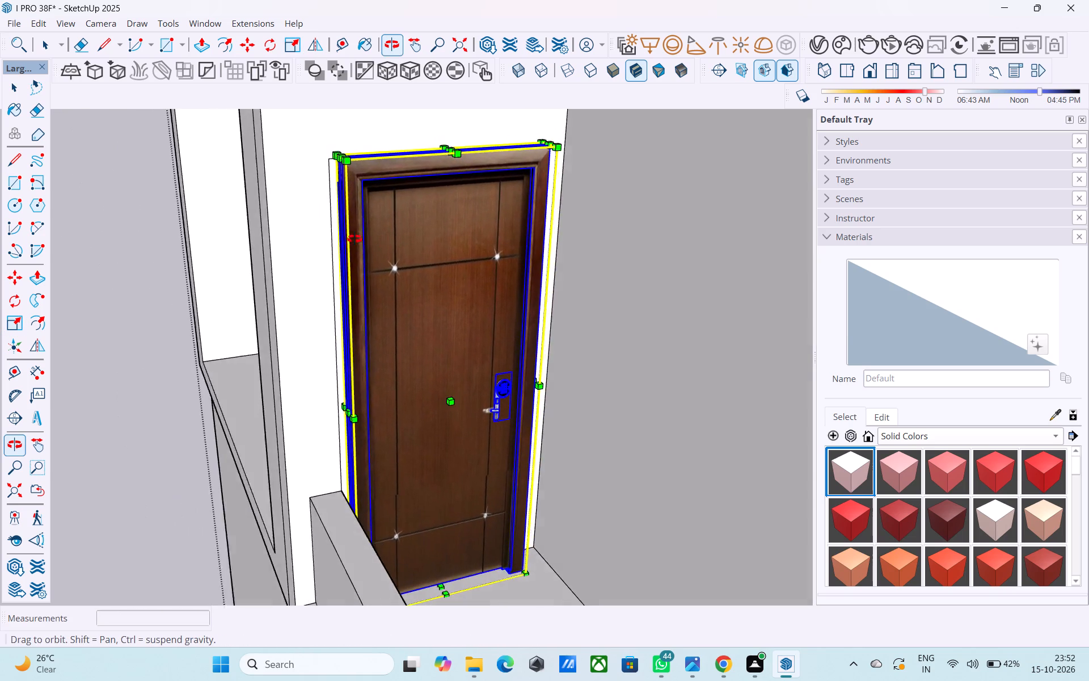
{"action": "middle_click_drag", "start_coordinate": [354, 239], "coordinate": [334, 242]}
{"action": "middle_click_drag", "start_coordinate": [450, 358], "coordinate": [444, 253]}
{"action": "middle_click_drag", "start_coordinate": [509, 436], "coordinate": [389, 390]}
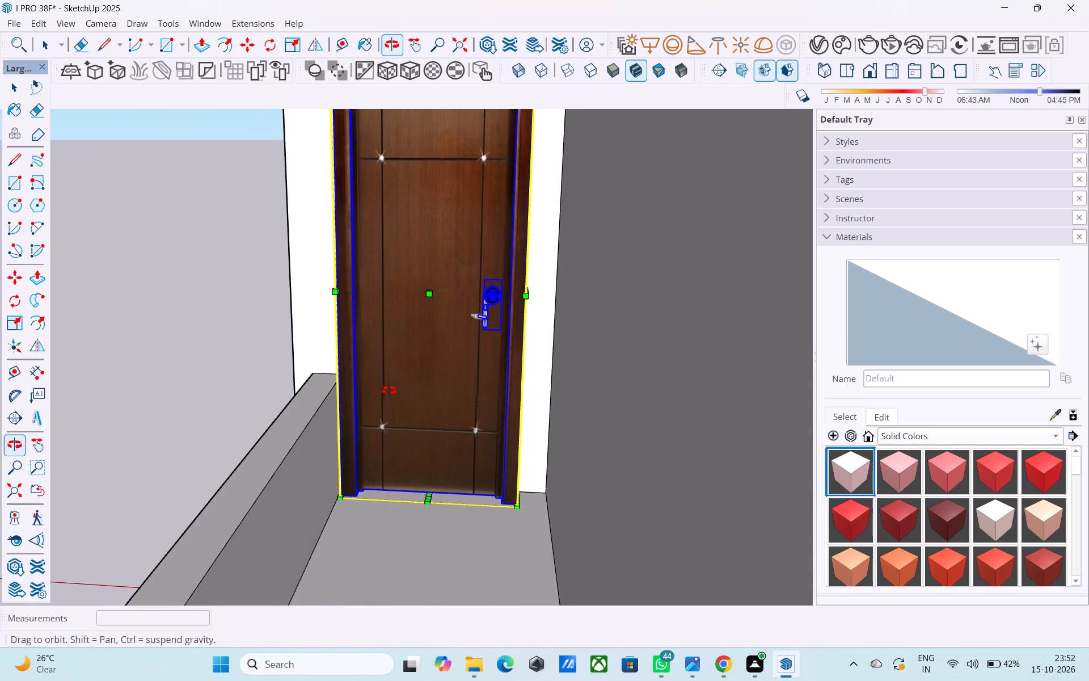
{"action": "middle_click_drag", "start_coordinate": [389, 390], "coordinate": [616, 424]}
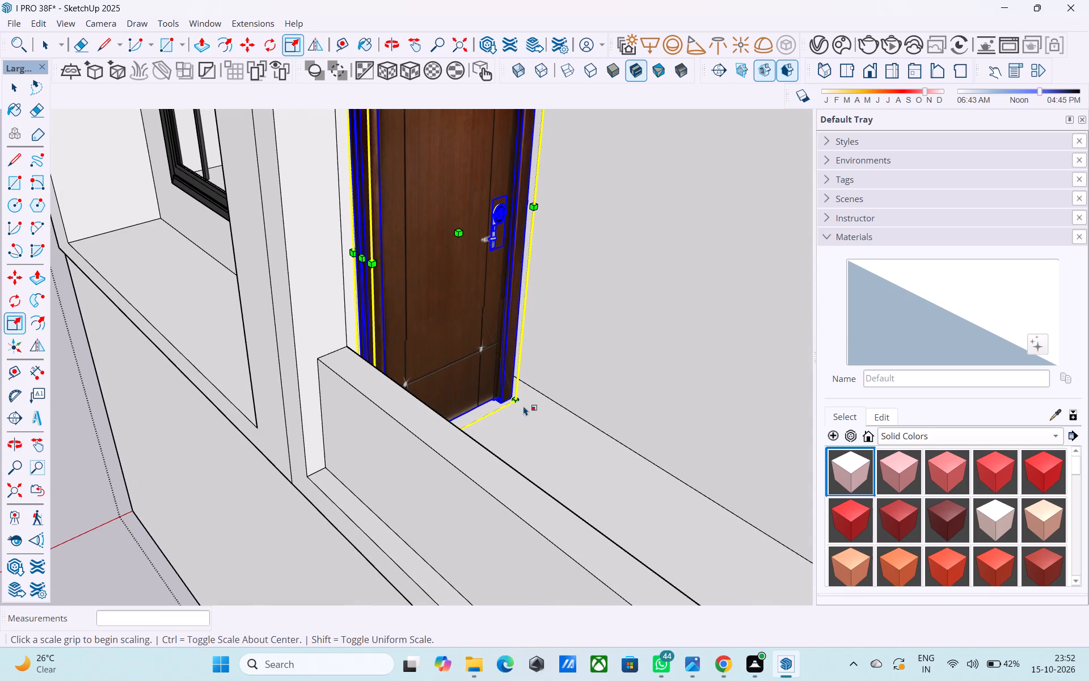
{"action": "key", "text": "space"}
{"action": "type", "text": "M"}
{"action": "left_click", "coordinate": [644, 462]}
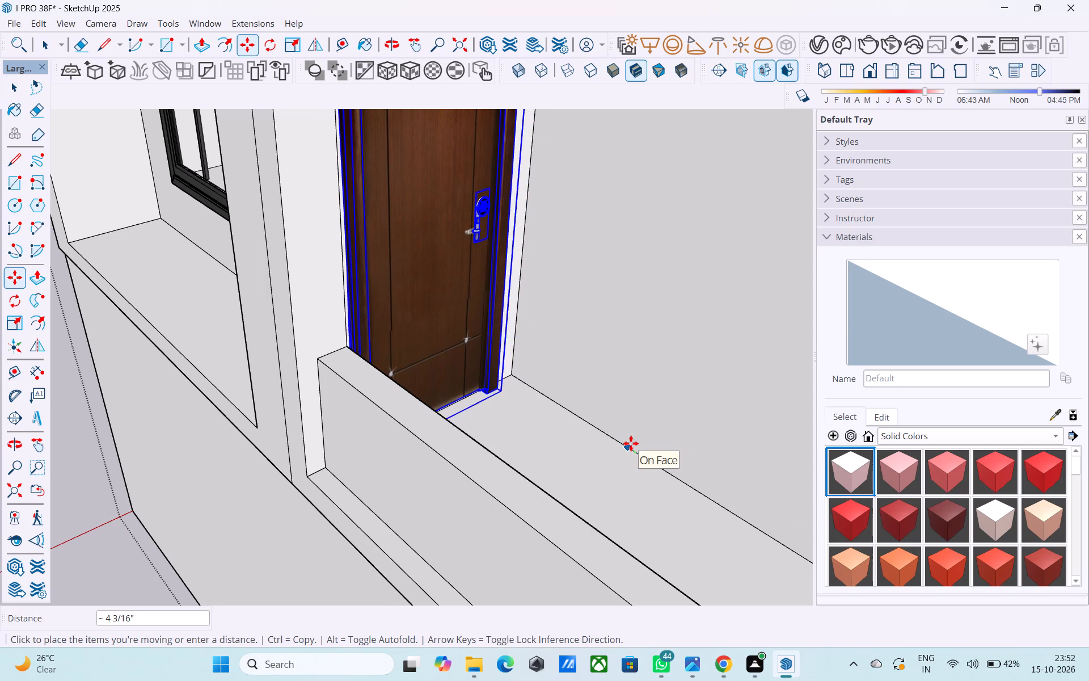
{"action": "left_click", "coordinate": [631, 443]}
Scale the door's height down slightly by a factor of about 0.99 to fit under the opening's head.
{"action": "scroll", "coordinate": [631, 440], "scroll_direction": "down", "scroll_amount": 8}
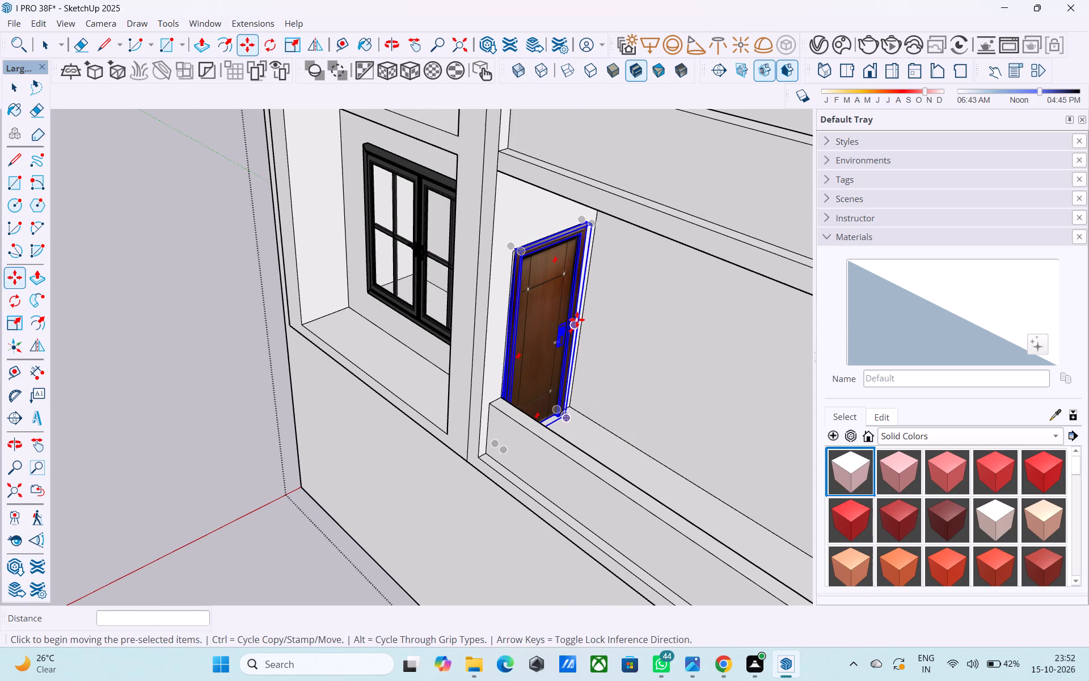
{"action": "key", "text": "s"}
{"action": "scroll", "coordinate": [572, 246], "scroll_direction": "up", "scroll_amount": 6}
{"action": "left_click_drag", "start_coordinate": [534, 230], "coordinate": [530, 243]}
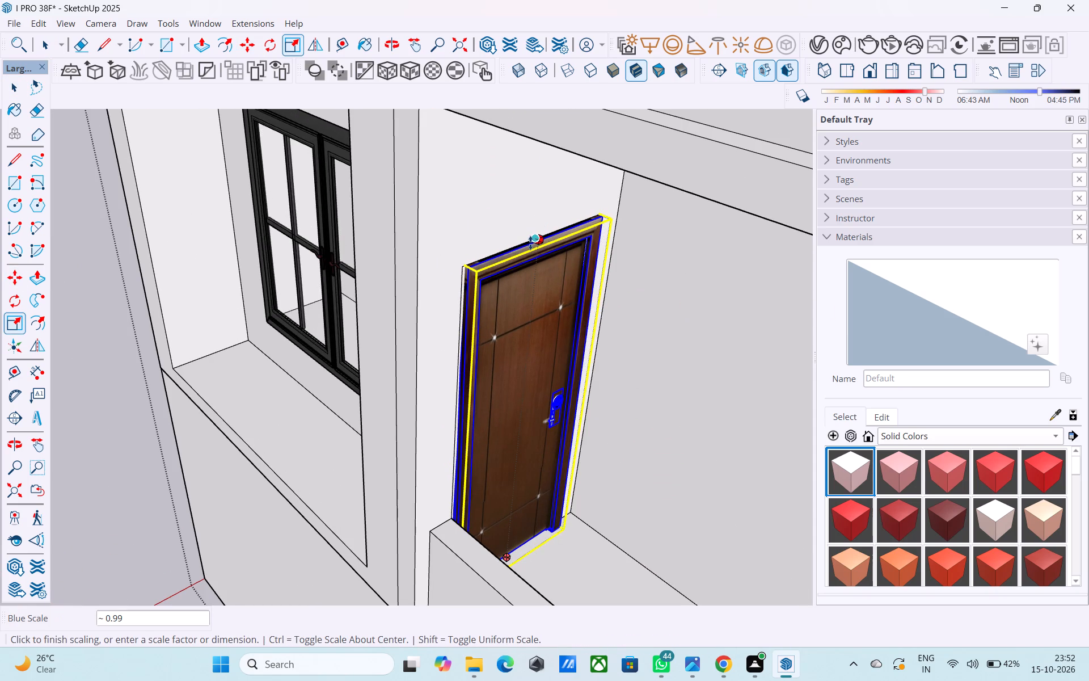
{"action": "left_click_drag", "start_coordinate": [530, 243], "coordinate": [530, 244]}
{"action": "key", "text": "space"}
Copy the door by its bottom corner up to the matching door opening on the balcony one floor above.
{"action": "scroll", "coordinate": [488, 252], "scroll_direction": "down", "scroll_amount": 5}
{"action": "middle_click_drag", "start_coordinate": [497, 284], "coordinate": [487, 278]}
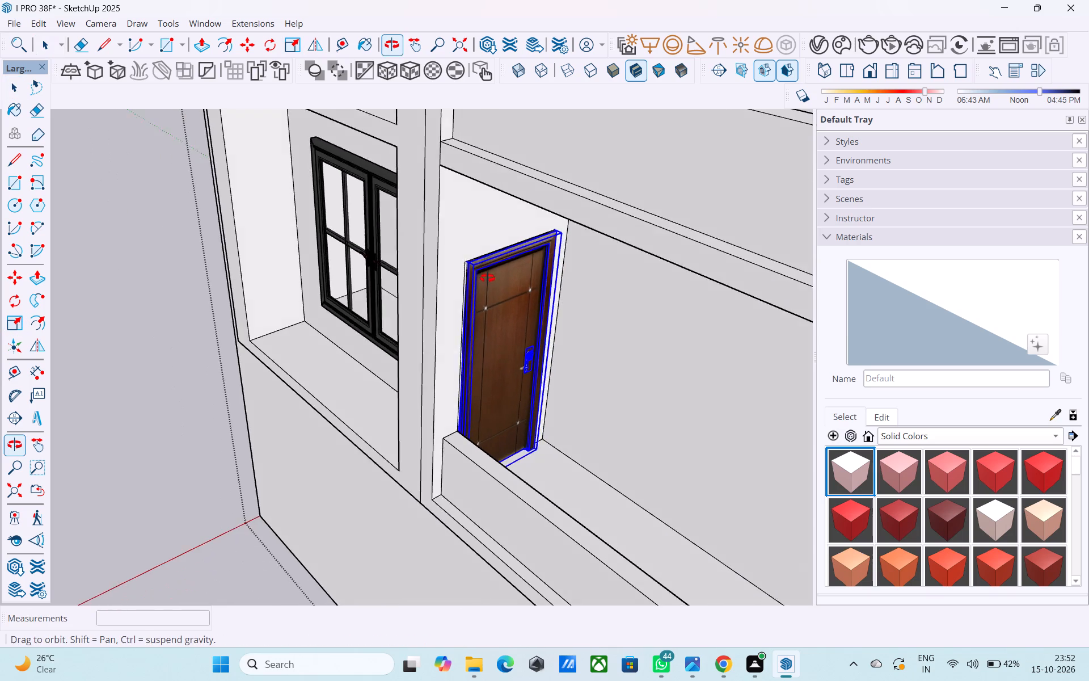
{"action": "middle_click_drag", "start_coordinate": [487, 278], "coordinate": [470, 269]}
{"action": "key", "text": "m"}
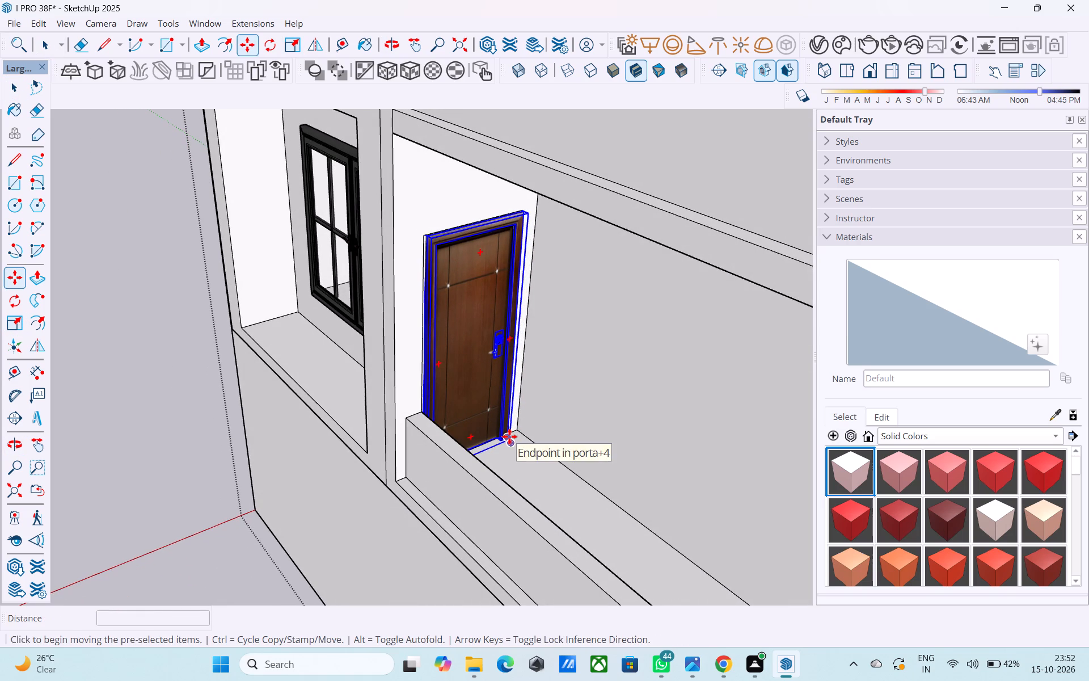
{"action": "left_click", "coordinate": [509, 438]}
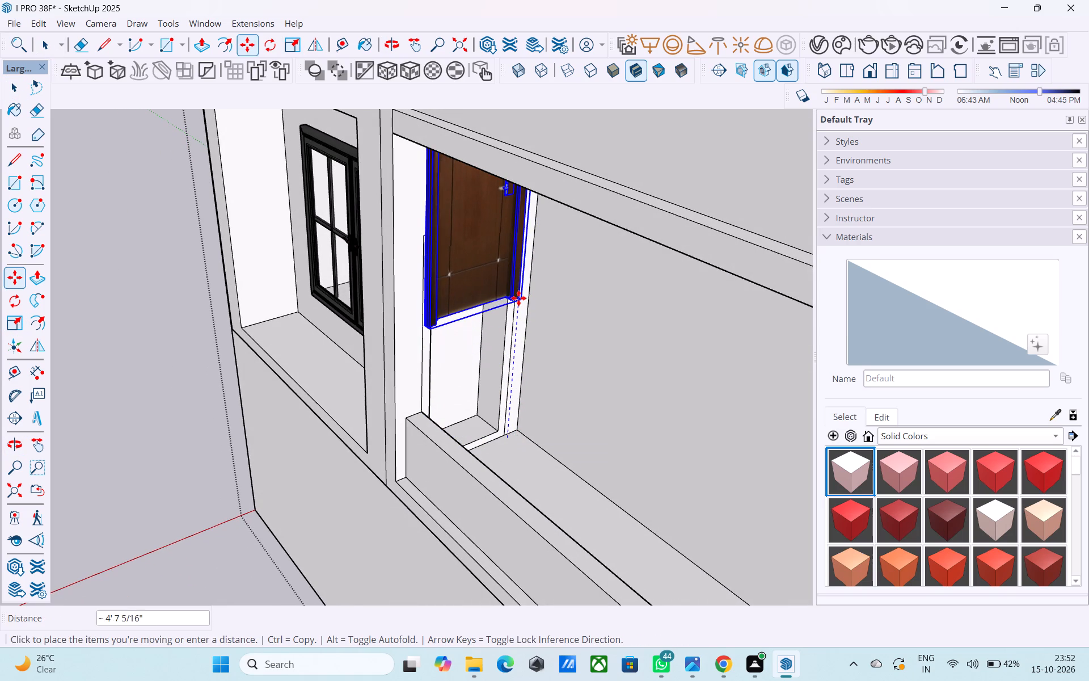
{"action": "scroll", "coordinate": [518, 284], "scroll_direction": "down", "scroll_amount": 6}
{"action": "middle_click_drag", "start_coordinate": [518, 284], "coordinate": [502, 503], "text": "shift"}
{"action": "scroll", "coordinate": [514, 394], "scroll_direction": "up", "scroll_amount": 2}
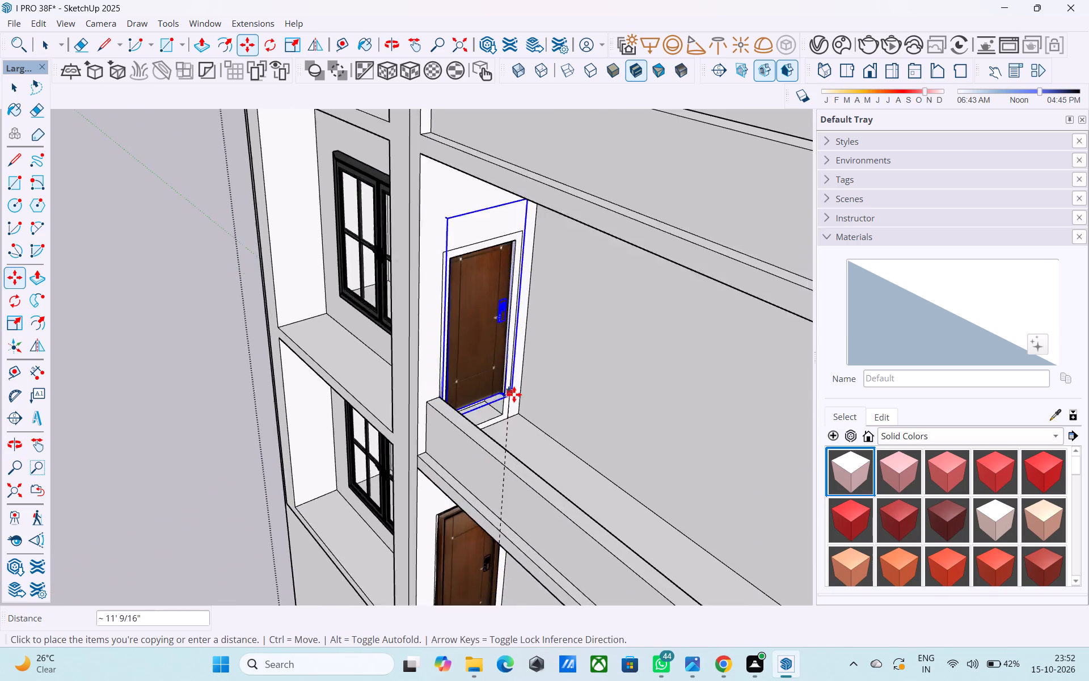
{"action": "scroll", "coordinate": [514, 394], "scroll_direction": "up", "scroll_amount": 6}
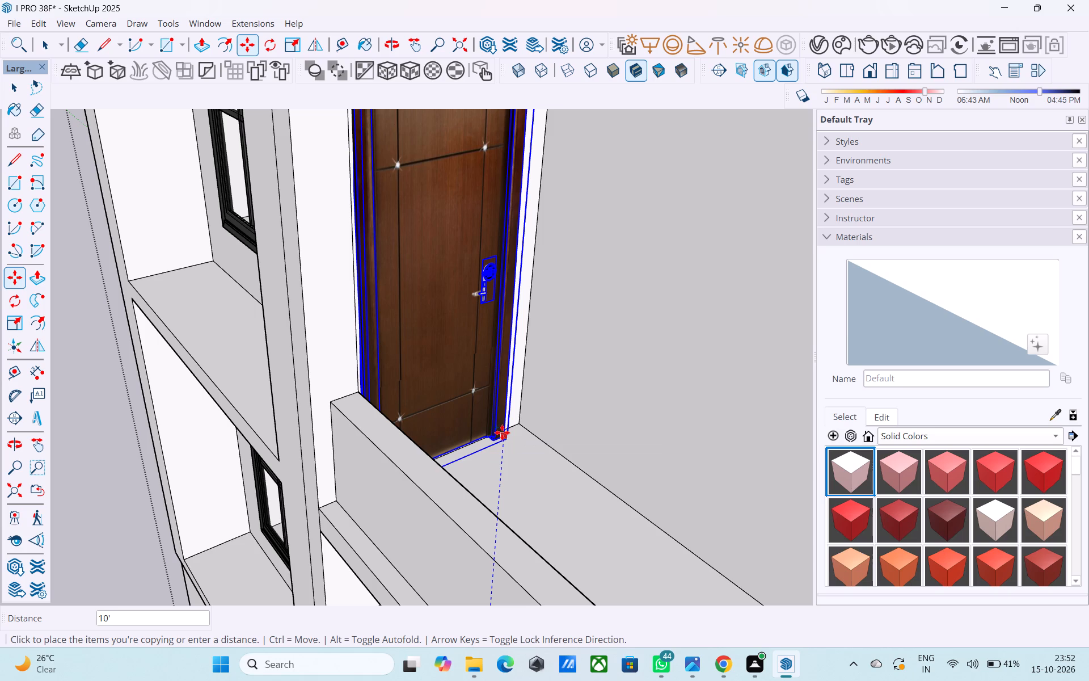
{"action": "scroll", "coordinate": [484, 428], "scroll_direction": "up", "scroll_amount": 2}
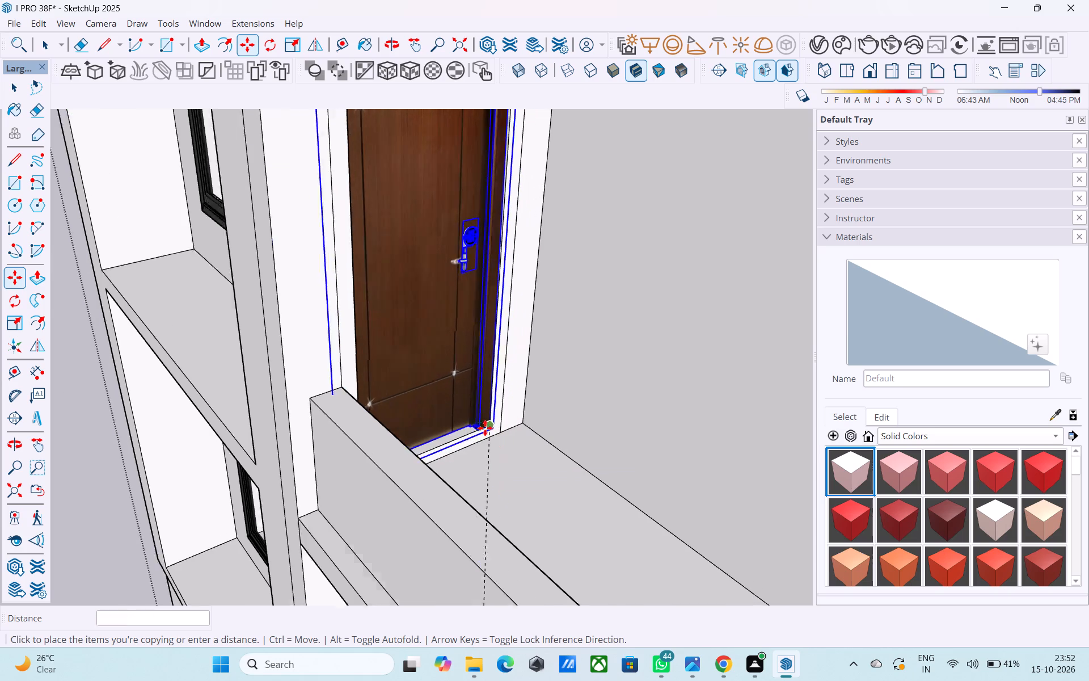
{"action": "scroll", "coordinate": [485, 428], "scroll_direction": "up", "scroll_amount": 5}
{"action": "left_click", "coordinate": [495, 423]}
Scale the copied door's width down along the red axis to fit the upper balcony's opening.
{"action": "scroll", "coordinate": [493, 427], "scroll_direction": "down", "scroll_amount": 2}
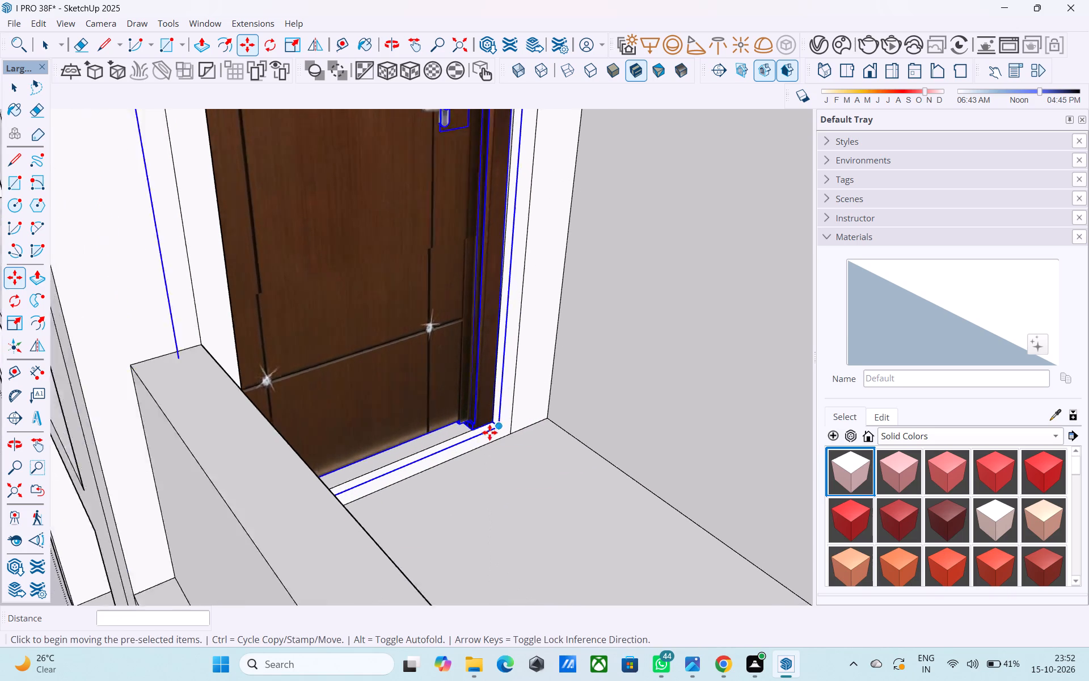
{"action": "scroll", "coordinate": [489, 432], "scroll_direction": "down", "scroll_amount": 5}
{"action": "key", "text": "s"}
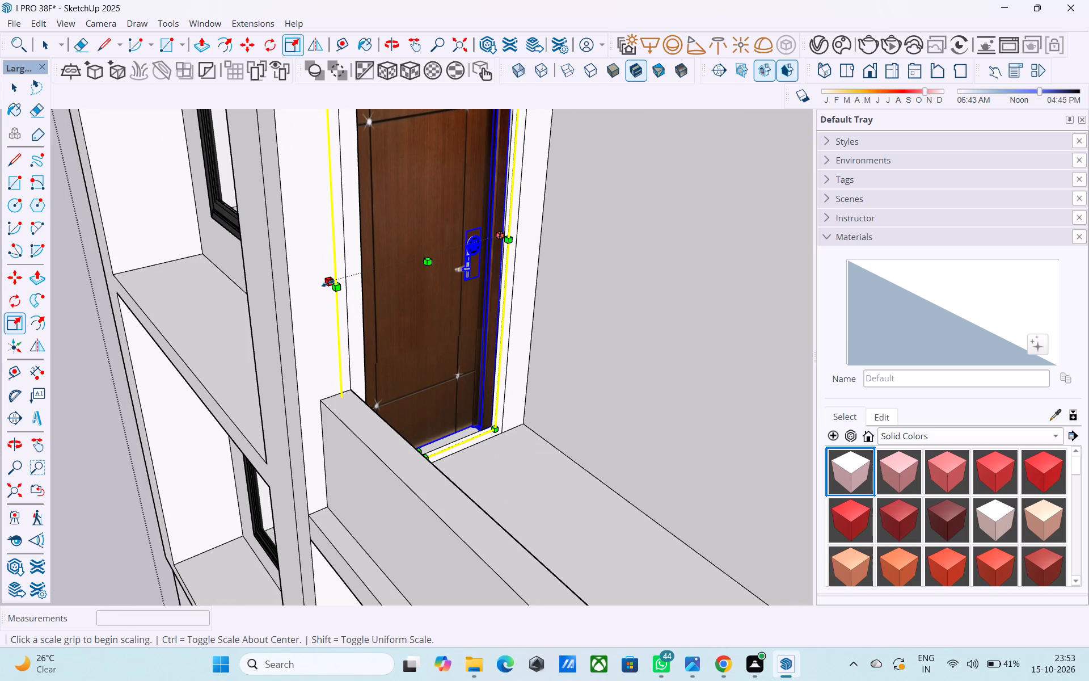
{"action": "left_click_drag", "start_coordinate": [328, 283], "coordinate": [363, 270]}
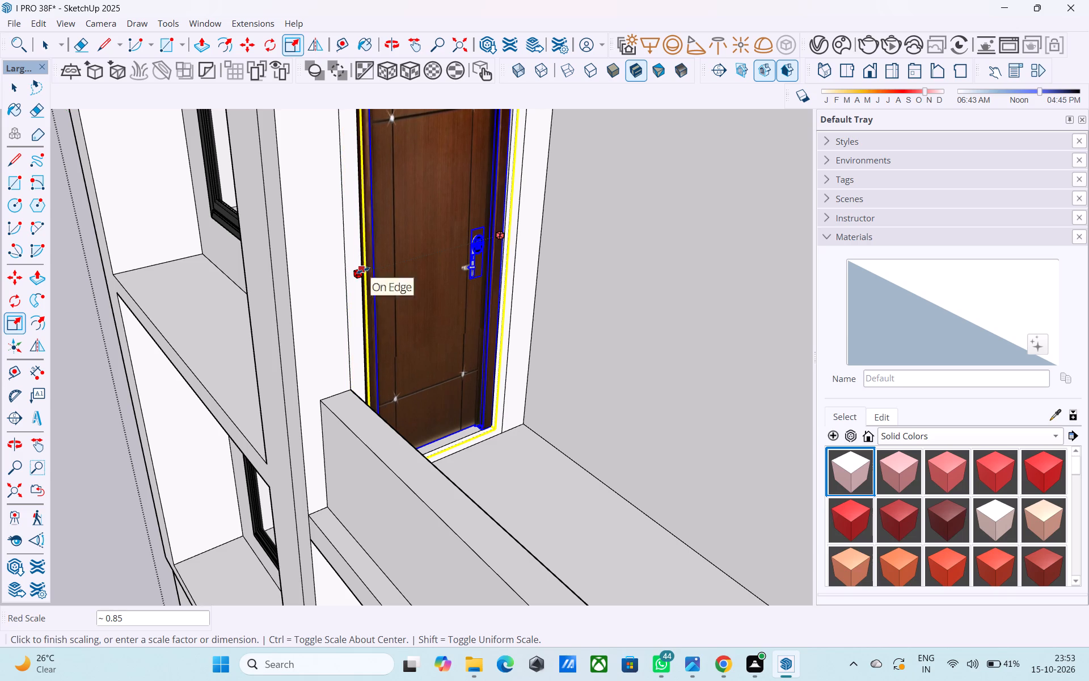
{"action": "left_click_drag", "start_coordinate": [363, 270], "coordinate": [368, 259]}
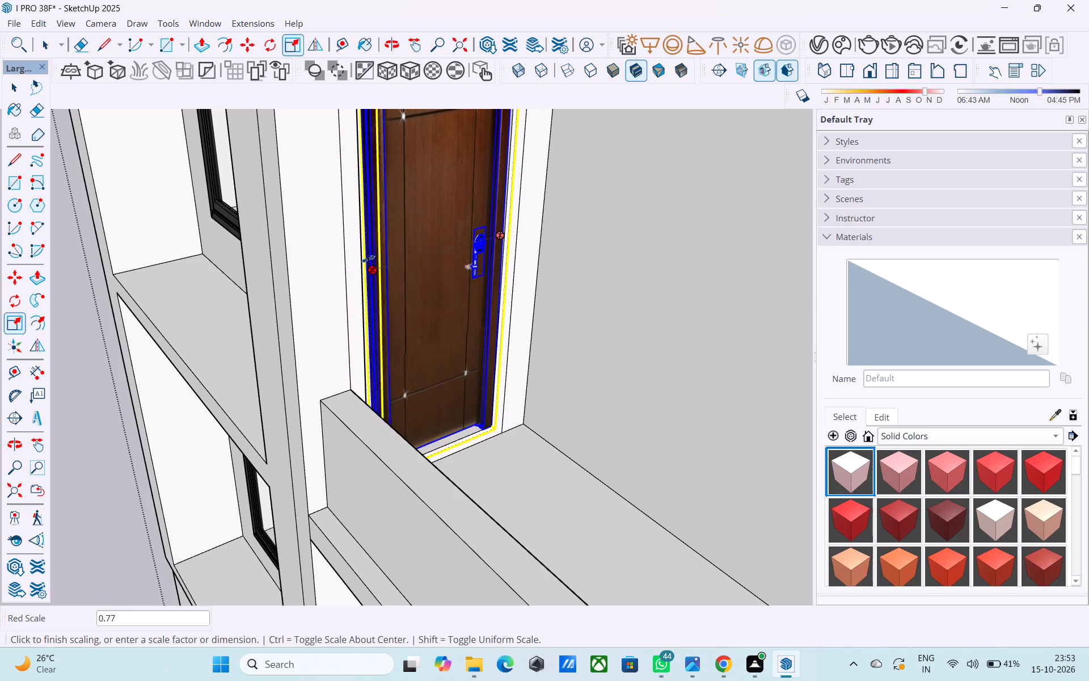
{"action": "left_click_drag", "start_coordinate": [368, 259], "coordinate": [361, 257]}
Scale the copied door's height down along the blue axis to fit beneath the top of its opening.
{"action": "scroll", "coordinate": [361, 260], "scroll_direction": "down", "scroll_amount": 8}
{"action": "middle_click_drag", "start_coordinate": [368, 242], "coordinate": [359, 283]}
{"action": "scroll", "coordinate": [383, 190], "scroll_direction": "up", "scroll_amount": 3}
{"action": "left_click_drag", "start_coordinate": [385, 186], "coordinate": [379, 218]}
Copy the fitted door by its bottom corner up to the matching opening on the third balcony.
{"action": "scroll", "coordinate": [379, 218], "scroll_direction": "down", "scroll_amount": 5}
{"action": "middle_click_drag", "start_coordinate": [379, 220], "coordinate": [369, 301], "text": "shift"}
{"action": "key", "text": "m"}
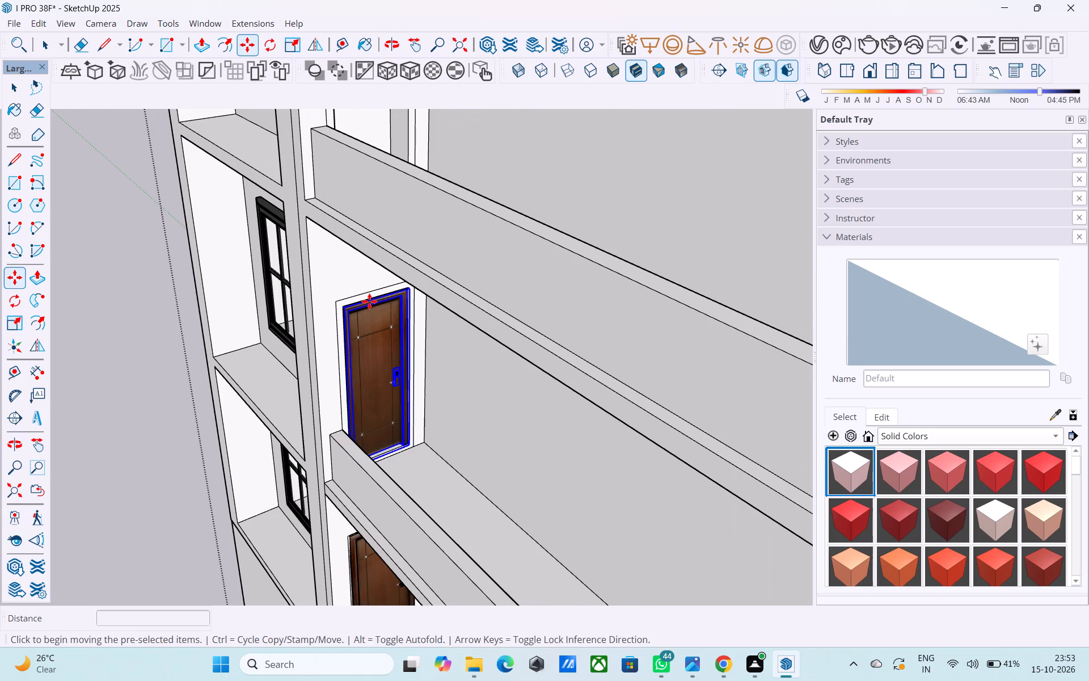
{"action": "left_click", "coordinate": [411, 445]}
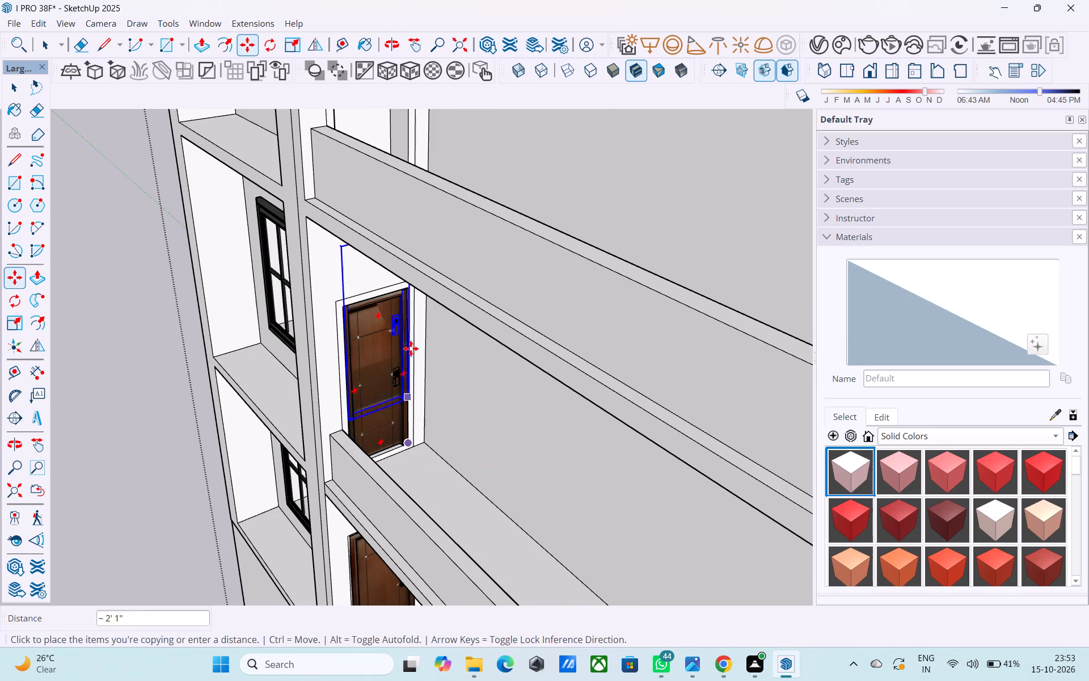
{"action": "scroll", "coordinate": [415, 259], "scroll_direction": "down", "scroll_amount": 4}
{"action": "middle_click_drag", "start_coordinate": [415, 251], "coordinate": [371, 414], "text": "shift"}
{"action": "scroll", "coordinate": [397, 365], "scroll_direction": "up", "scroll_amount": 8}
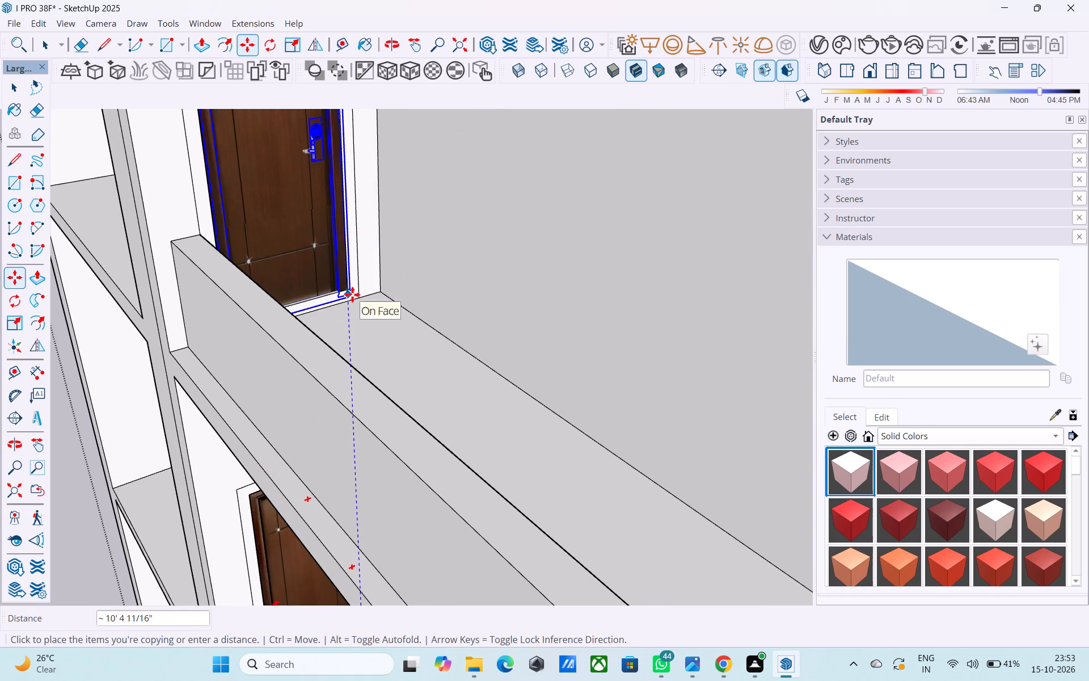
{"action": "left_click", "coordinate": [350, 287]}
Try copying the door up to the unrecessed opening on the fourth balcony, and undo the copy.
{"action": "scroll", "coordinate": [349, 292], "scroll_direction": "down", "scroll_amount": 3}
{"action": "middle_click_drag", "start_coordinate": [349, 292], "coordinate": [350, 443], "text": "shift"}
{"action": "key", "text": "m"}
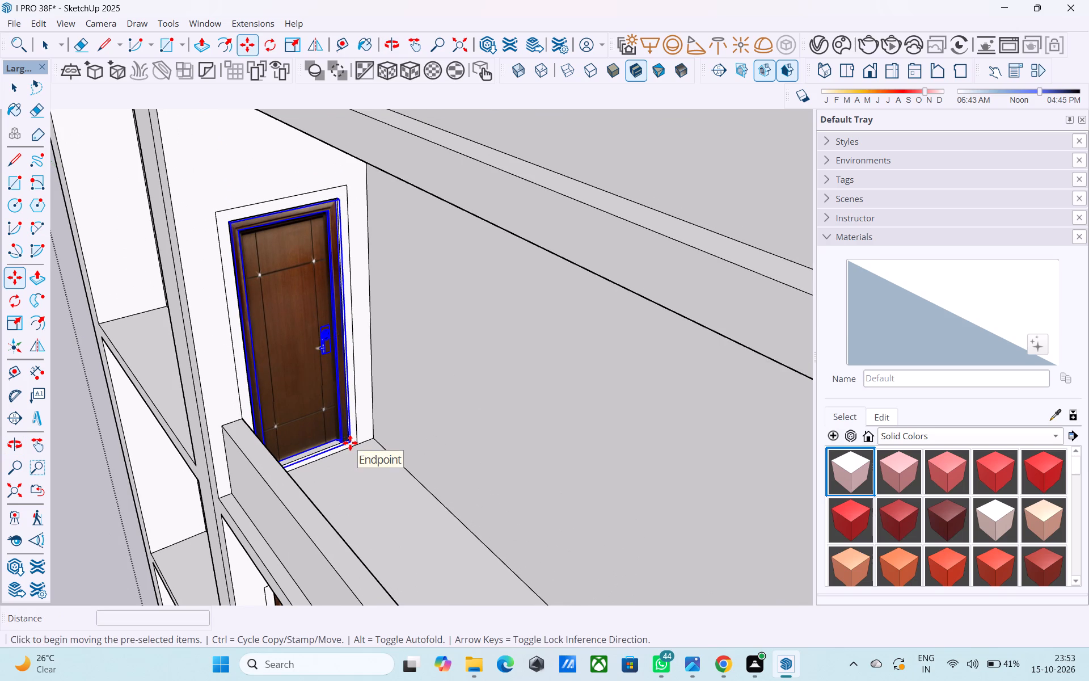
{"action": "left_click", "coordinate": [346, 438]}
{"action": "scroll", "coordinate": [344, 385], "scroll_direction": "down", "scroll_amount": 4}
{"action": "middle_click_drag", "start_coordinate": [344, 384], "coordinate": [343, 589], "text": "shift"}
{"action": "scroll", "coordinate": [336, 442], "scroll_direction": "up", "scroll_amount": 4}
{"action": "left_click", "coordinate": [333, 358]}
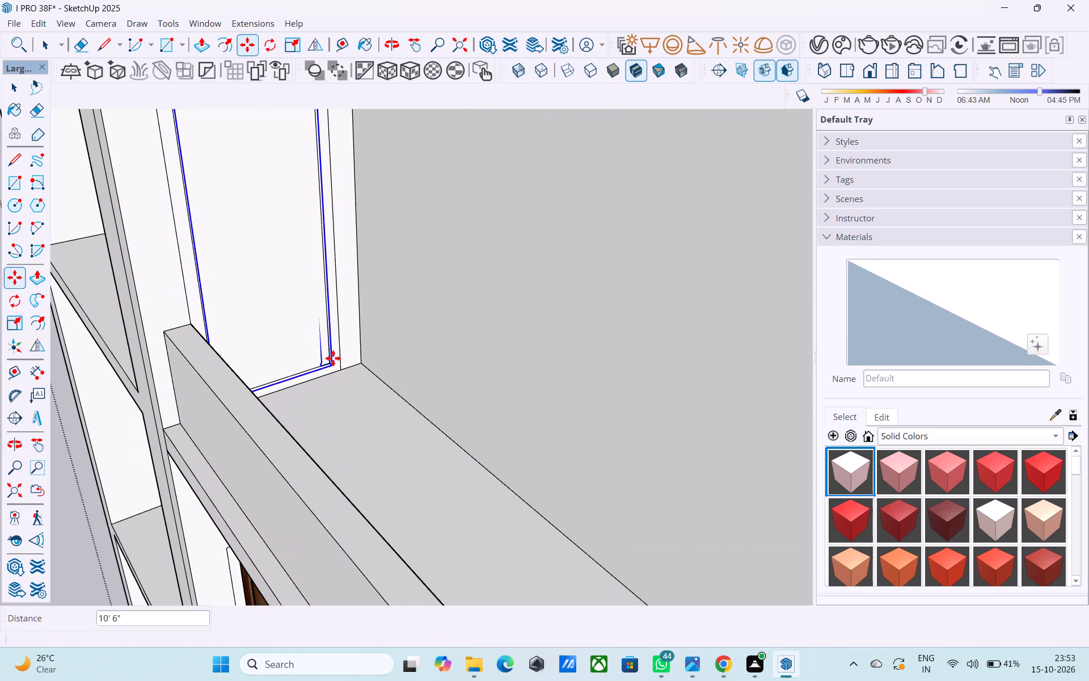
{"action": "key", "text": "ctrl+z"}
Push the door-panel face on the fourth balcony inward to recess the opening.
{"action": "key", "text": "space"}
{"action": "left_click", "coordinate": [310, 319]}
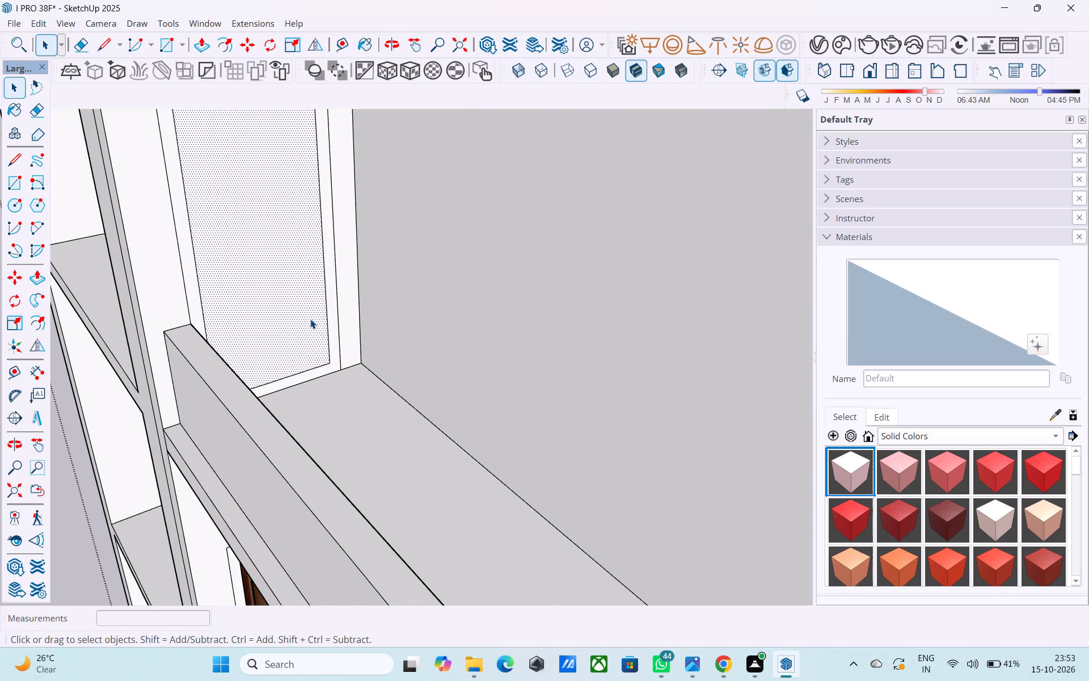
{"action": "key", "text": "p"}
{"action": "left_click", "coordinate": [309, 319]}
{"action": "left_click", "coordinate": [298, 291]}
{"action": "left_click", "coordinate": [304, 297]}
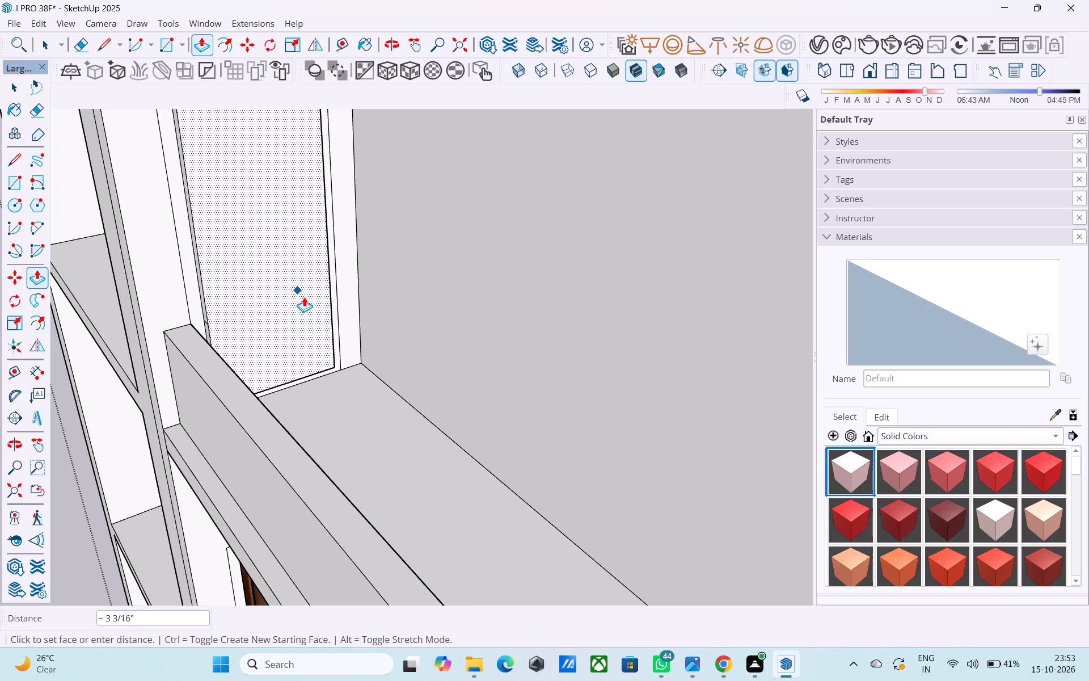
{"action": "key", "text": "space"}
{"action": "left_click", "coordinate": [286, 270]}
{"action": "key", "text": "p"}
{"action": "left_click", "coordinate": [286, 270]}
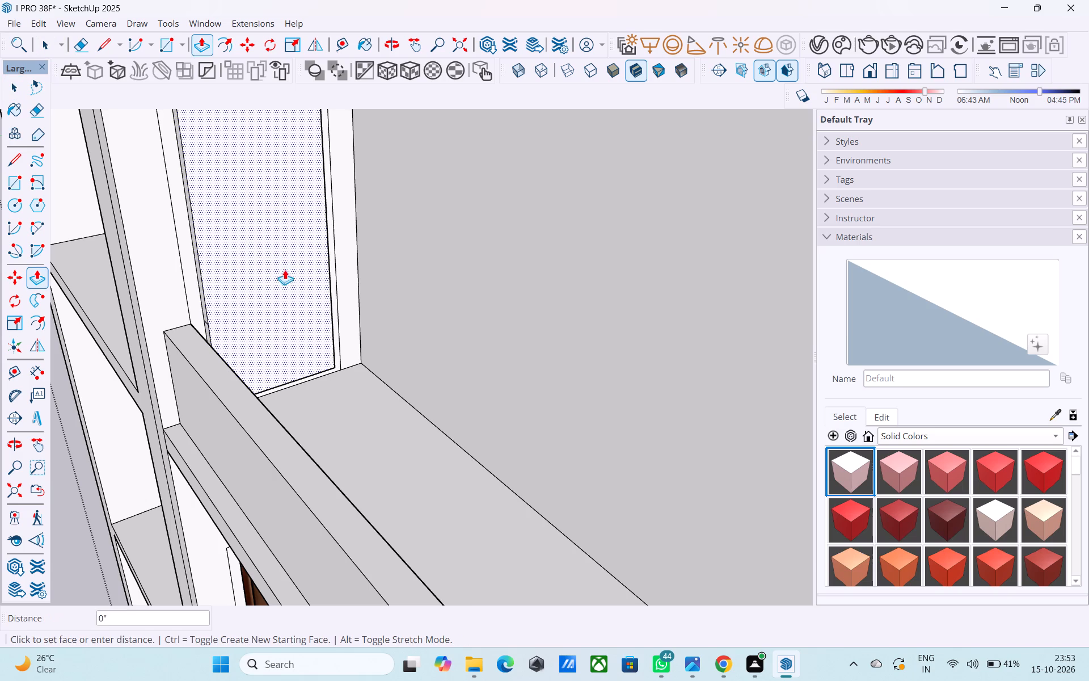
{"action": "left_click", "coordinate": [271, 246]}
{"action": "key", "text": "space"}
Copy the third-balcony door by its bottom corner up into the recessed opening on the fourth balcony.
{"action": "scroll", "coordinate": [271, 246], "scroll_direction": "down", "scroll_amount": 4}
{"action": "middle_click_drag", "start_coordinate": [287, 367], "coordinate": [309, 260]}
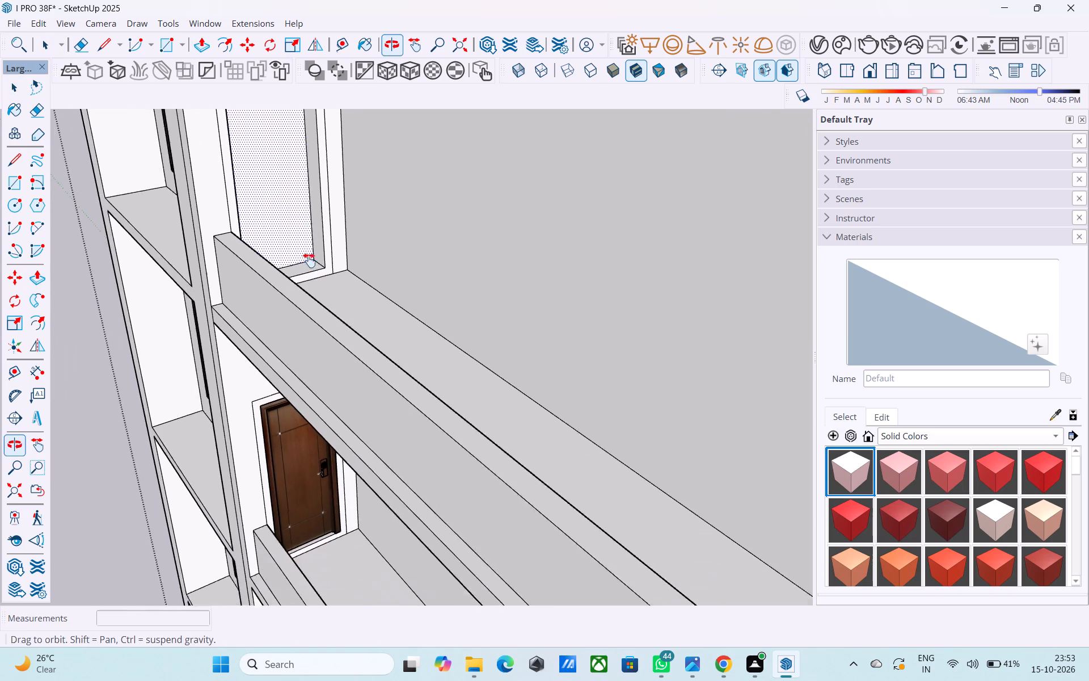
{"action": "middle_click_drag", "start_coordinate": [309, 260], "coordinate": [315, 213]}
{"action": "left_click", "coordinate": [287, 414]}
{"action": "key", "text": "m"}
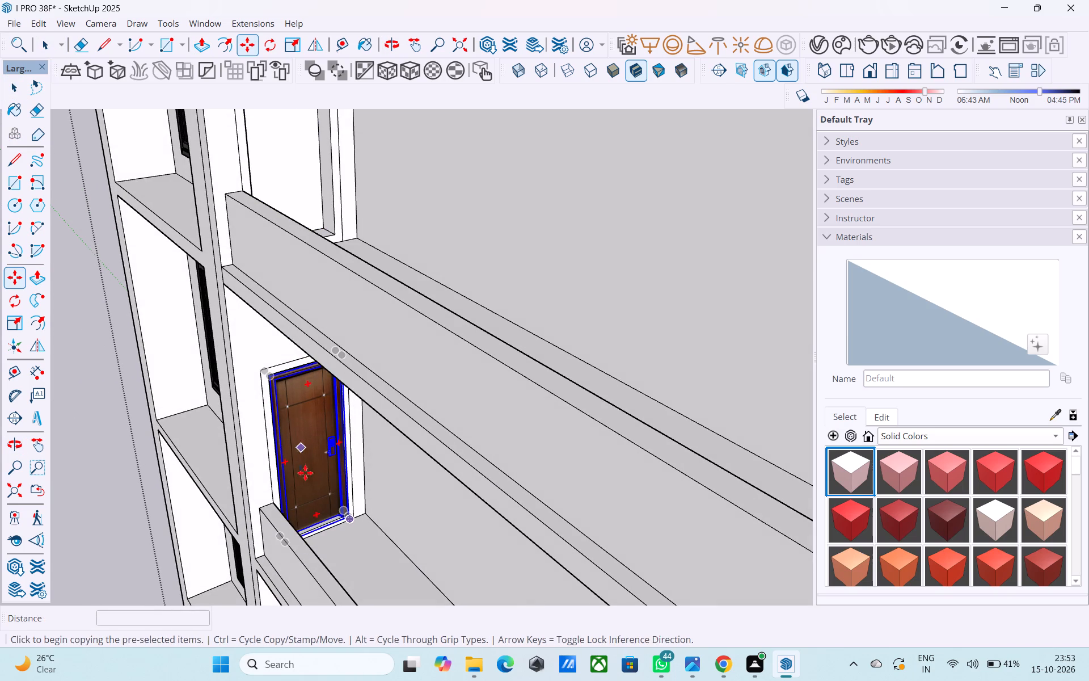
{"action": "left_click", "coordinate": [346, 519]}
{"action": "scroll", "coordinate": [350, 409], "scroll_direction": "down", "scroll_amount": 5}
{"action": "middle_click_drag", "start_coordinate": [347, 386], "coordinate": [339, 414]}
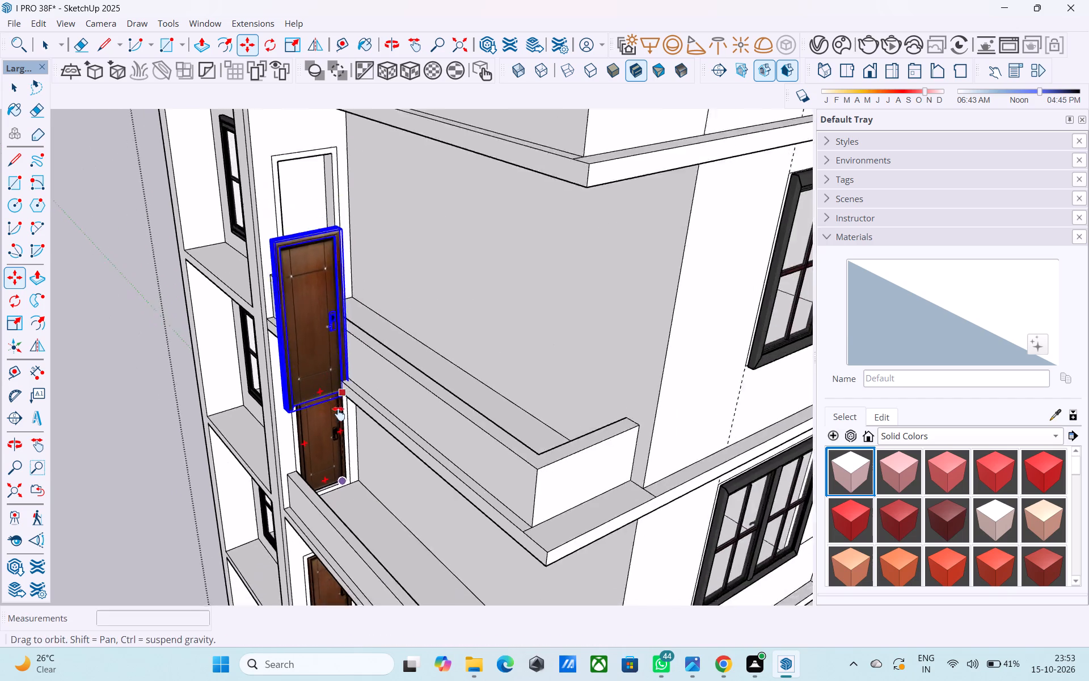
{"action": "middle_click_drag", "start_coordinate": [339, 414], "coordinate": [322, 503]}
{"action": "scroll", "coordinate": [325, 444], "scroll_direction": "up", "scroll_amount": 5}
{"action": "middle_click_drag", "start_coordinate": [320, 358], "coordinate": [323, 382]}
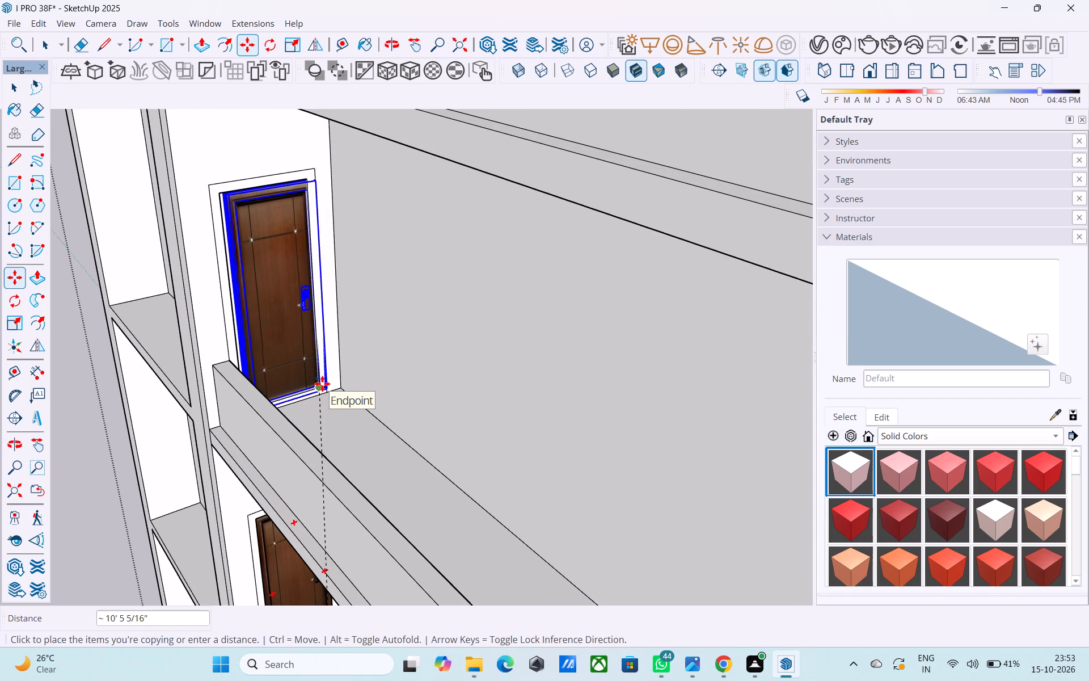
{"action": "scroll", "coordinate": [350, 375], "scroll_direction": "up", "scroll_amount": 3}
{"action": "middle_click_drag", "start_coordinate": [326, 384], "coordinate": [308, 381]}
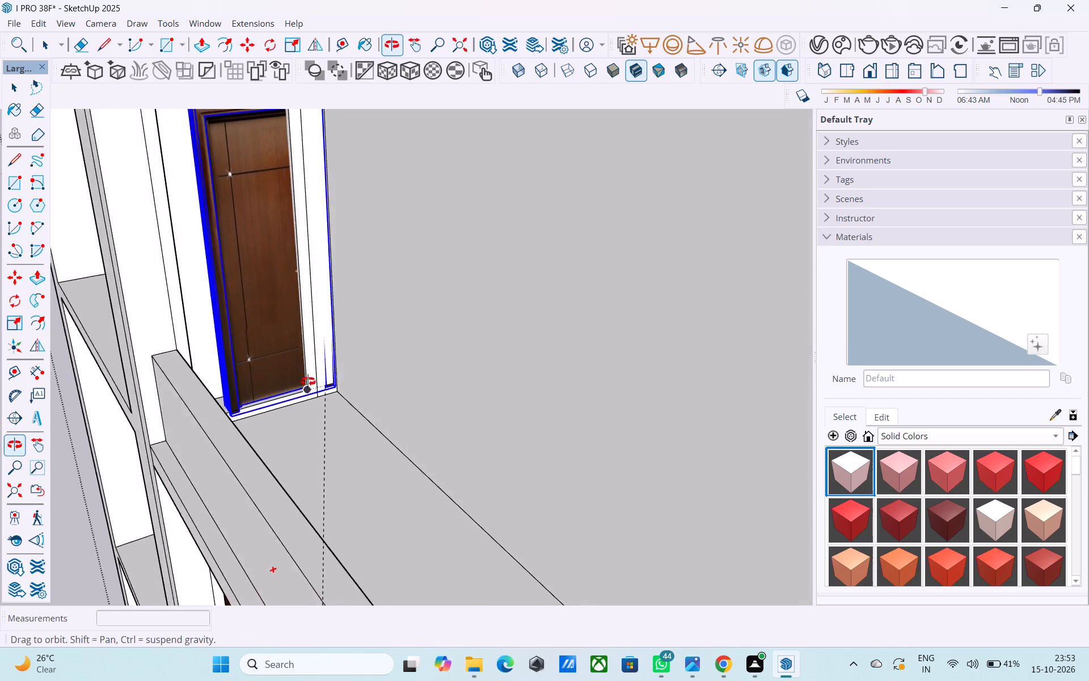
{"action": "middle_click_drag", "start_coordinate": [308, 381], "coordinate": [293, 382]}
{"action": "scroll", "coordinate": [292, 382], "scroll_direction": "up", "scroll_amount": 4}
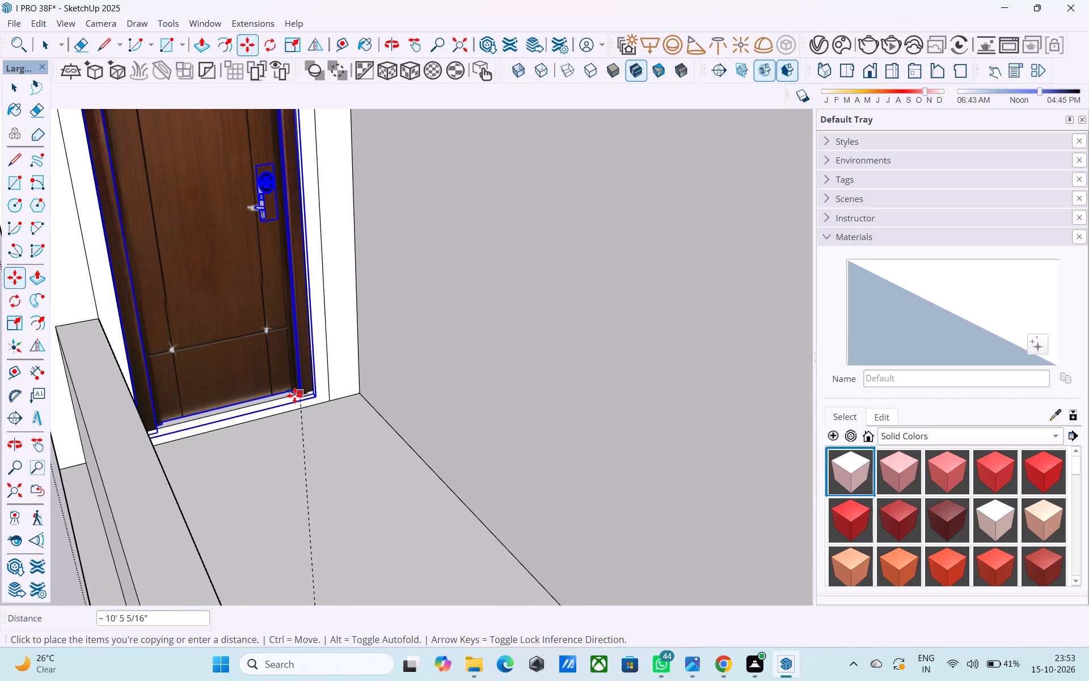
{"action": "left_click", "coordinate": [294, 396]}
Adjust the fourth-balcony door's width along the red axis to a scale factor of about 1.00.
{"action": "scroll", "coordinate": [288, 403], "scroll_direction": "down", "scroll_amount": 4}
{"action": "middle_click_drag", "start_coordinate": [291, 407], "coordinate": [420, 483]}
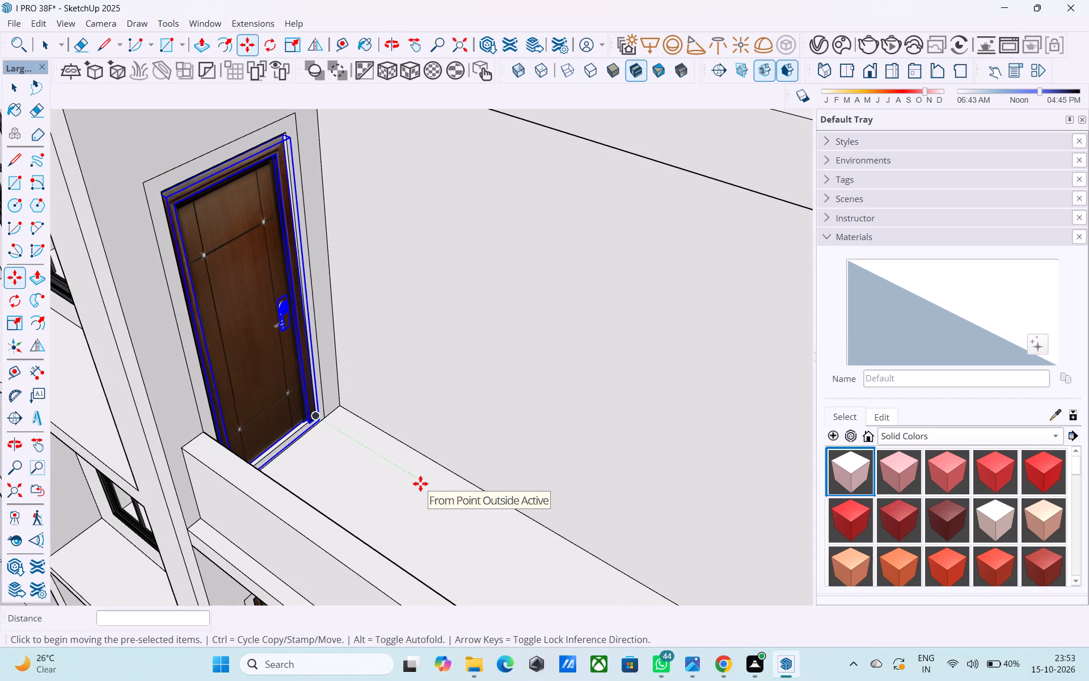
{"action": "middle_click_drag", "start_coordinate": [421, 415], "coordinate": [387, 417]}
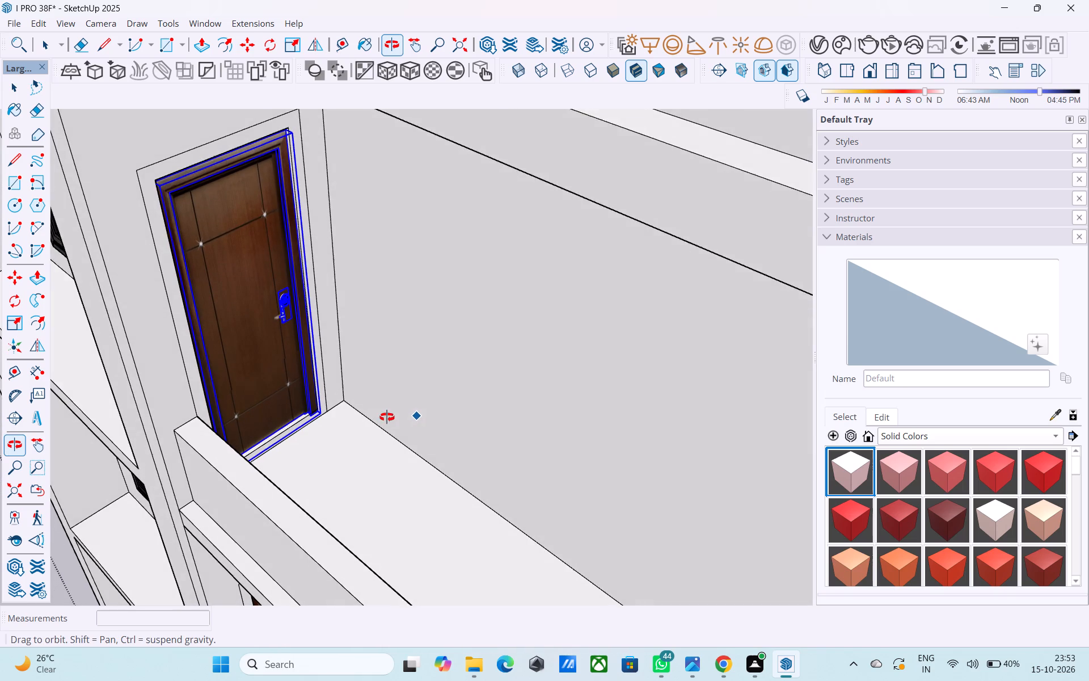
{"action": "middle_click_drag", "start_coordinate": [387, 417], "coordinate": [389, 413]}
{"action": "middle_click_drag", "start_coordinate": [341, 389], "coordinate": [311, 372]}
{"action": "key", "text": "s"}
{"action": "middle_click_drag", "start_coordinate": [301, 312], "coordinate": [293, 304]}
{"action": "scroll", "coordinate": [299, 276], "scroll_direction": "up", "scroll_amount": 4}
{"action": "left_click_drag", "start_coordinate": [302, 273], "coordinate": [290, 275]}
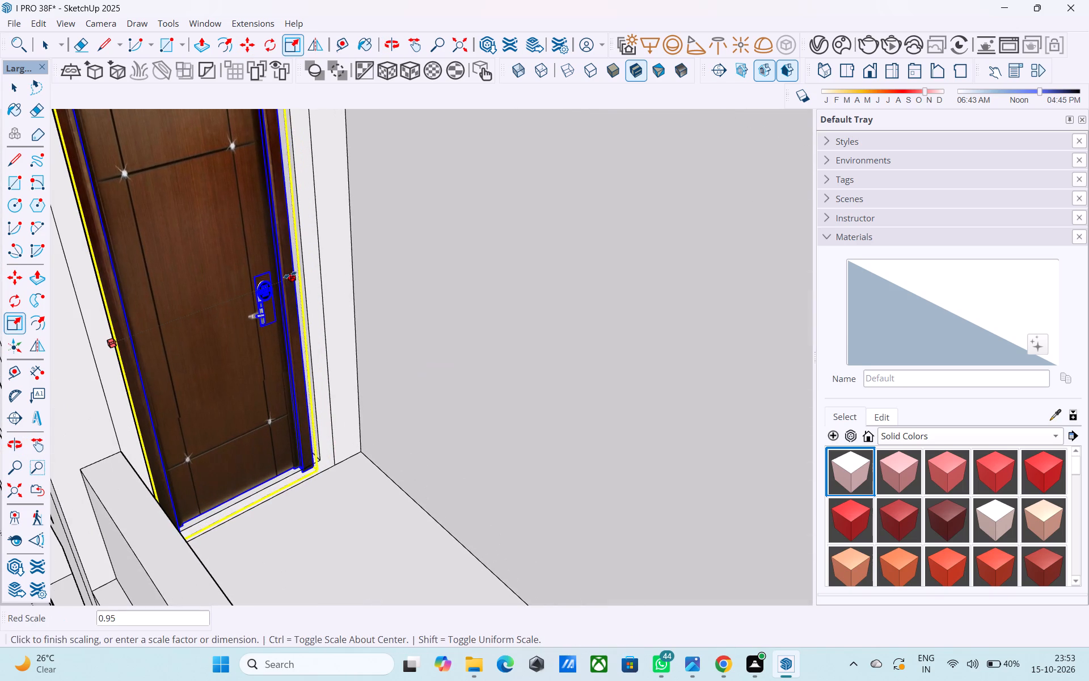
{"action": "left_click_drag", "start_coordinate": [290, 275], "coordinate": [298, 281]}
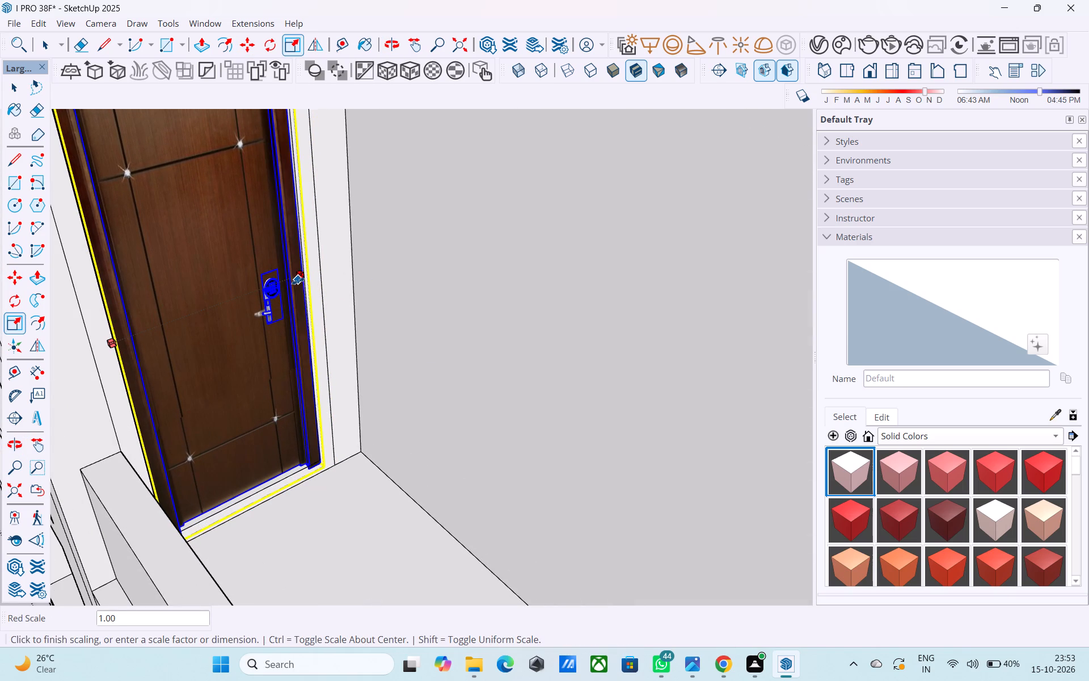
{"action": "left_click_drag", "start_coordinate": [298, 281], "coordinate": [298, 281]}
Scale the fourth-balcony door's height down along the blue axis by a factor of about 0.98.
{"action": "scroll", "coordinate": [307, 282], "scroll_direction": "down", "scroll_amount": 1}
{"action": "middle_click_drag", "start_coordinate": [307, 282], "coordinate": [335, 433], "text": "shift"}
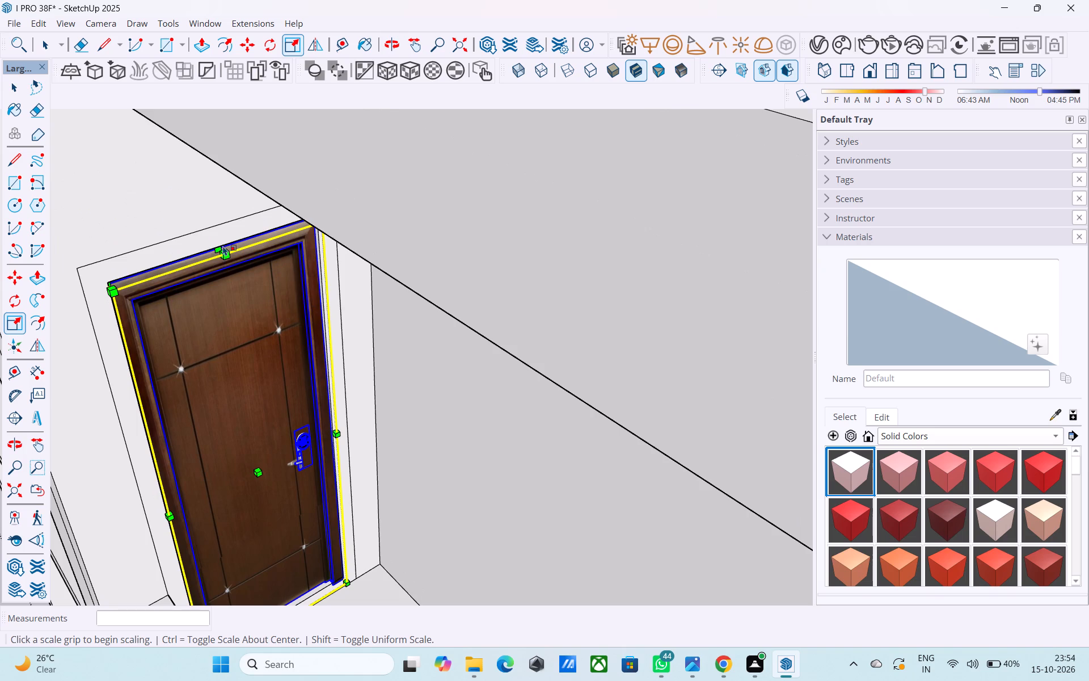
{"action": "left_click_drag", "start_coordinate": [216, 243], "coordinate": [213, 256]}
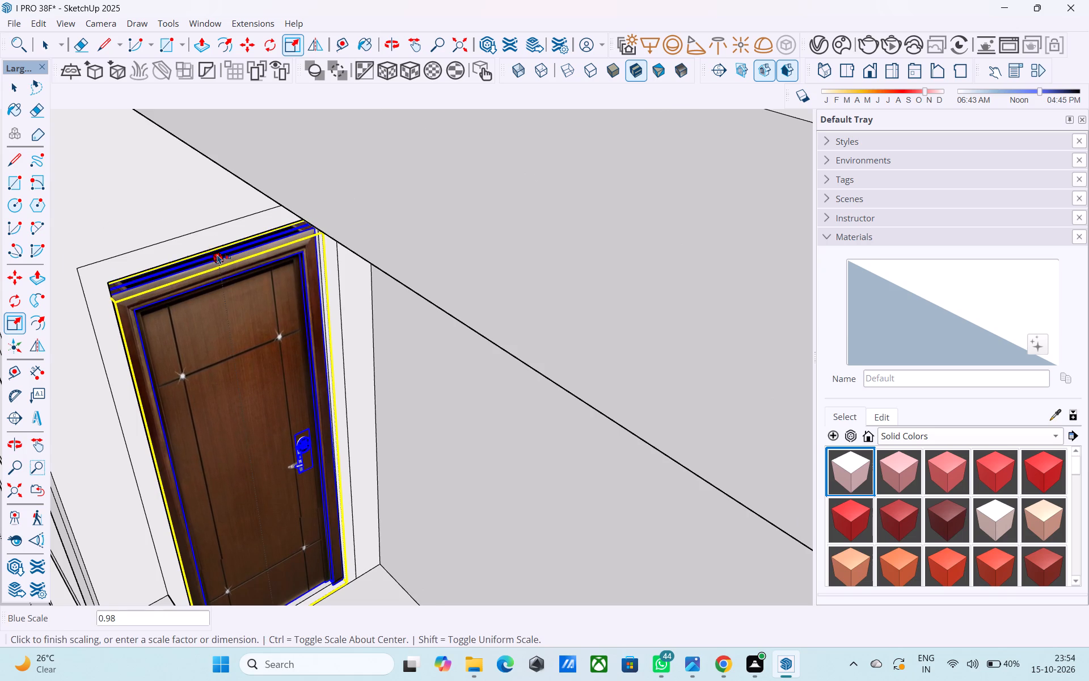
{"action": "scroll", "coordinate": [220, 259], "scroll_direction": "down", "scroll_amount": 2}
{"action": "middle_click_drag", "start_coordinate": [224, 295], "coordinate": [204, 250]}
{"action": "middle_click_drag", "start_coordinate": [236, 375], "coordinate": [253, 295]}
{"action": "key", "text": "space"}
Copy the fourth-balcony door by its bottom corner up into the opening on the topmost balcony.
{"action": "scroll", "coordinate": [253, 295], "scroll_direction": "down", "scroll_amount": 9}
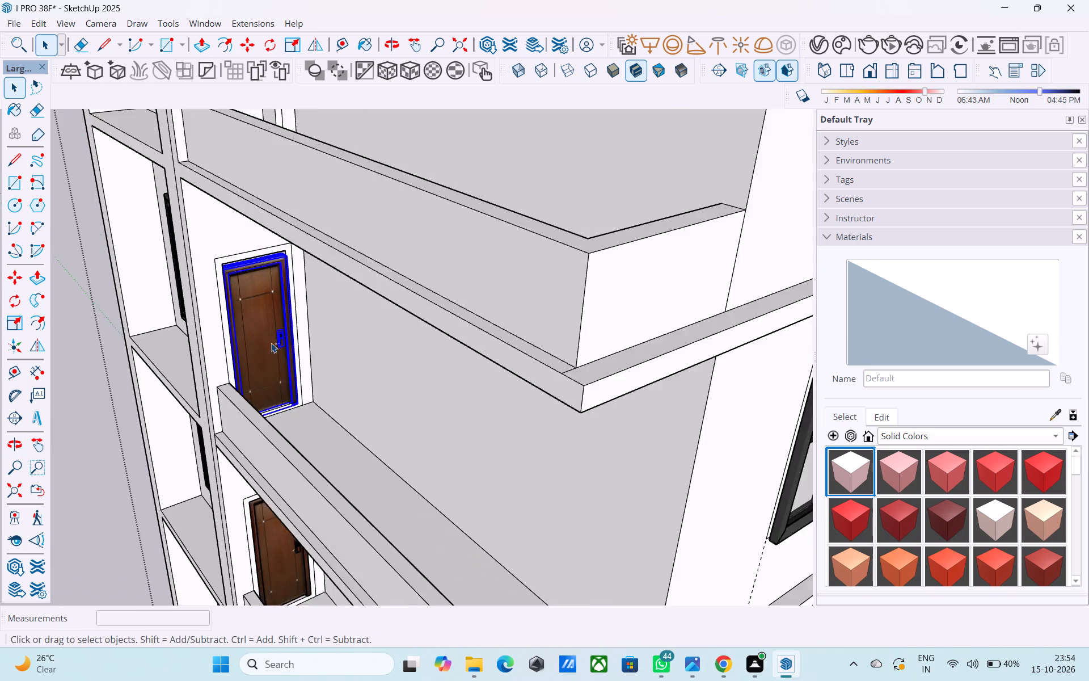
{"action": "scroll", "coordinate": [271, 343], "scroll_direction": "down", "scroll_amount": 6}
{"action": "middle_click_drag", "start_coordinate": [284, 374], "coordinate": [343, 389]}
{"action": "scroll", "coordinate": [341, 384], "scroll_direction": "down", "scroll_amount": 3}
{"action": "middle_click_drag", "start_coordinate": [307, 423], "coordinate": [292, 436]}
{"action": "scroll", "coordinate": [297, 415], "scroll_direction": "up", "scroll_amount": 3}
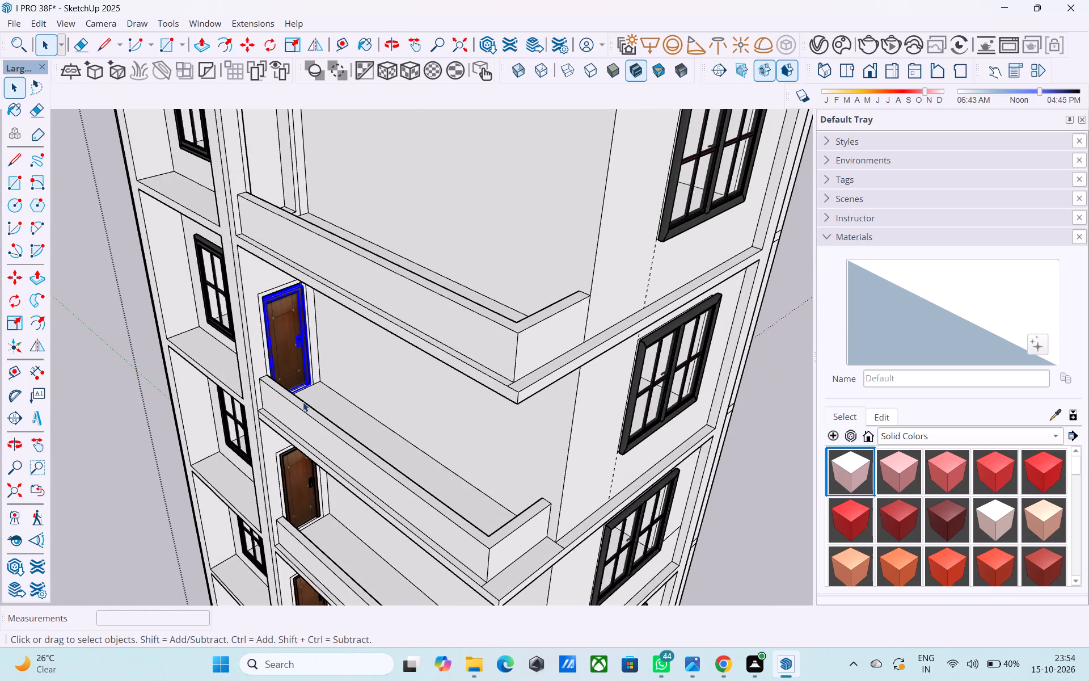
{"action": "key", "text": "m"}
{"action": "middle_click_drag", "start_coordinate": [306, 401], "coordinate": [297, 397]}
{"action": "scroll", "coordinate": [306, 393], "scroll_direction": "up", "scroll_amount": 4}
{"action": "left_click", "coordinate": [313, 380]}
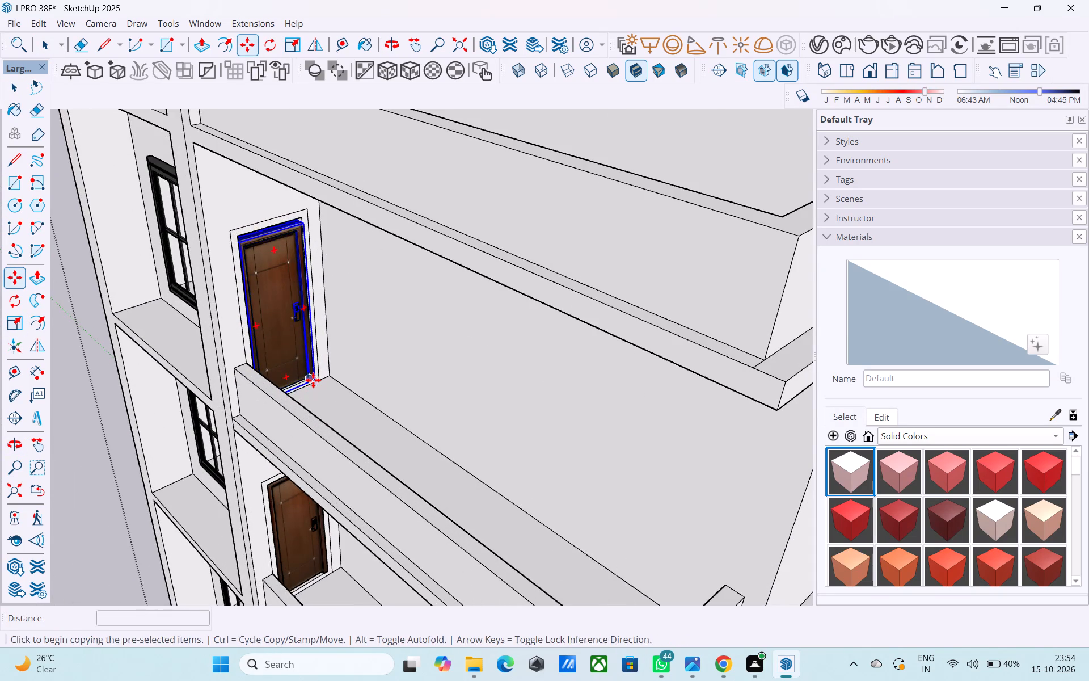
{"action": "scroll", "coordinate": [334, 299], "scroll_direction": "down", "scroll_amount": 4}
{"action": "middle_click_drag", "start_coordinate": [332, 299], "coordinate": [322, 489]}
{"action": "scroll", "coordinate": [332, 379], "scroll_direction": "up", "scroll_amount": 5}
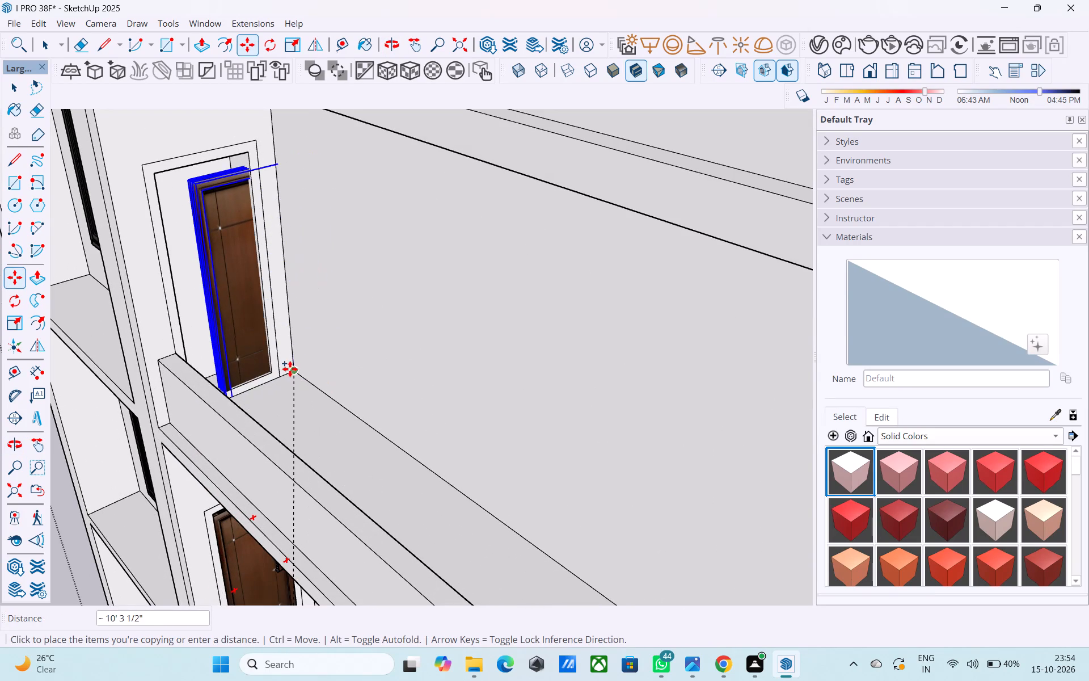
{"action": "left_click", "coordinate": [273, 375]}
Scale the topmost door's height up slightly along the blue axis to meet the head of its opening.
{"action": "key", "text": "s"}
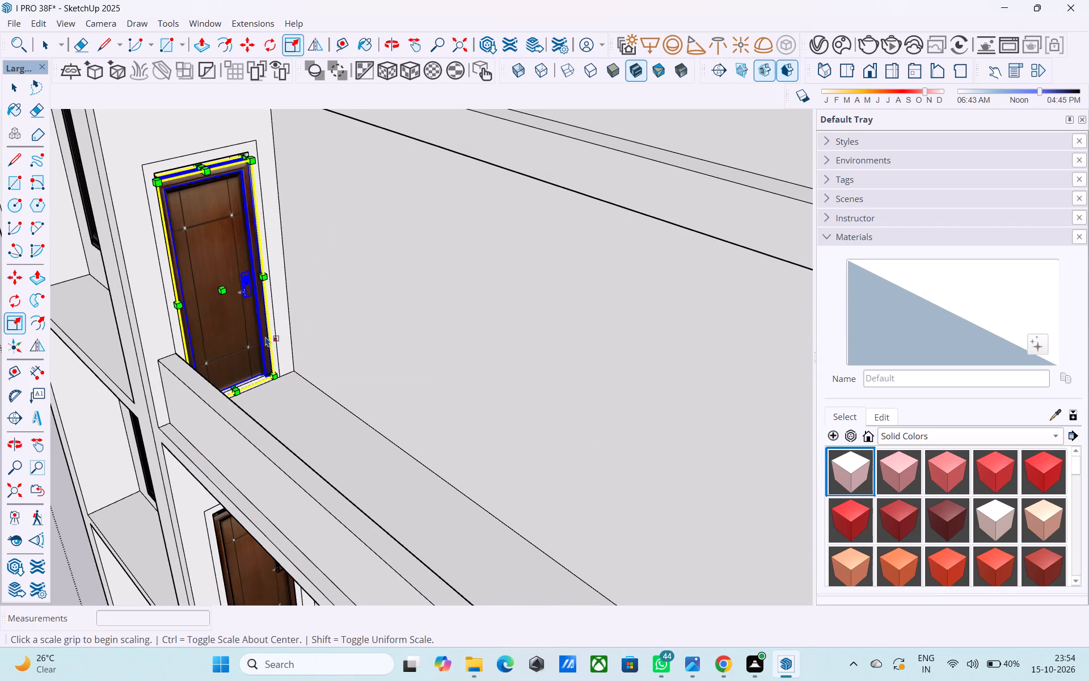
{"action": "middle_click_drag", "start_coordinate": [202, 150], "coordinate": [213, 169]}
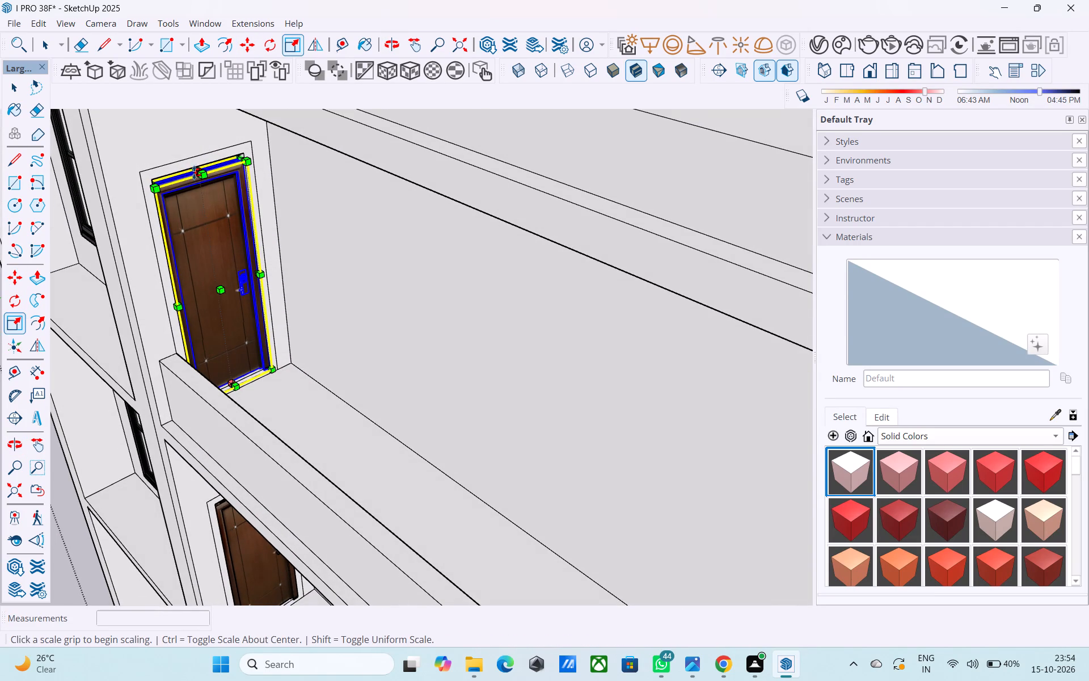
{"action": "left_click_drag", "start_coordinate": [195, 173], "coordinate": [191, 160]}
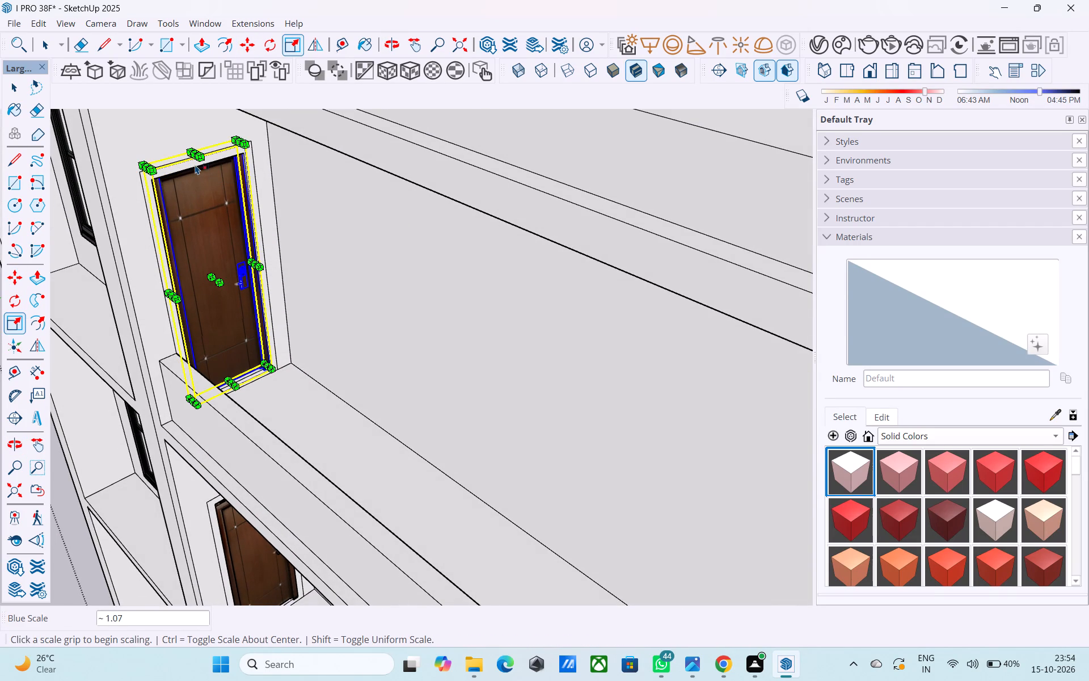
{"action": "key", "text": "ctrl+z"}
{"action": "left_click", "coordinate": [198, 168]}
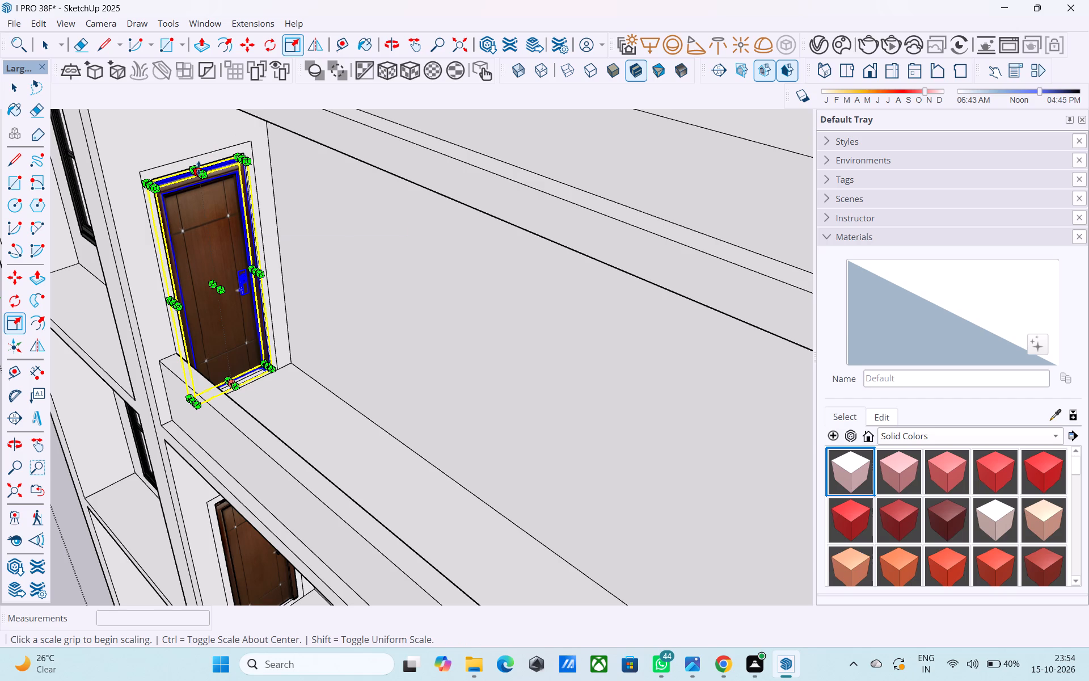
{"action": "key", "text": "space"}
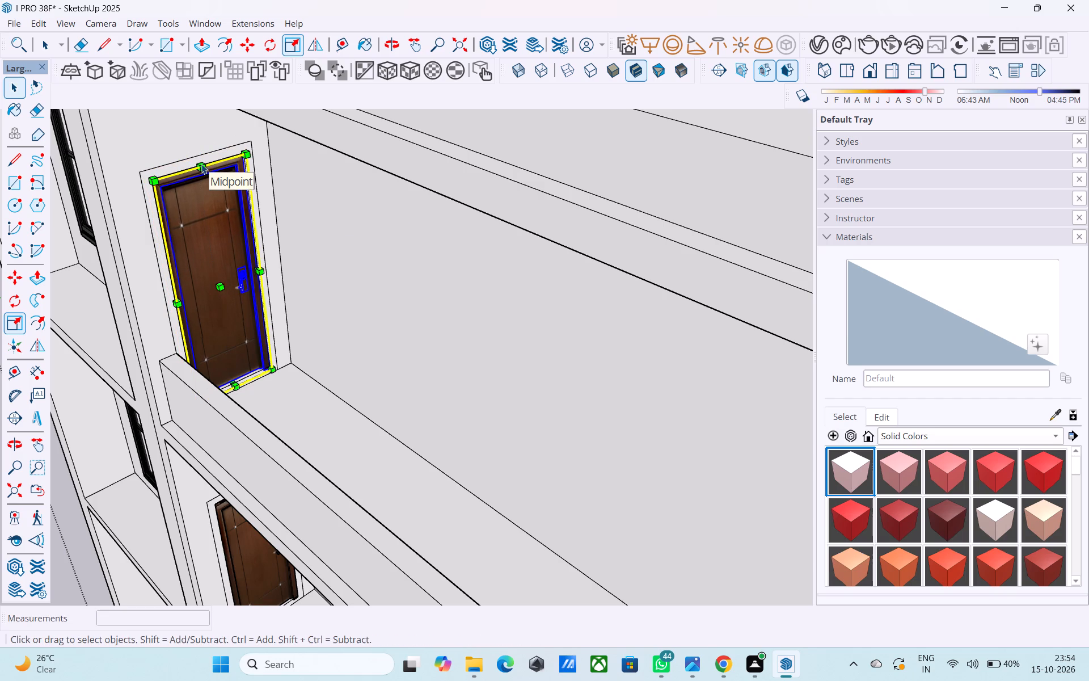
Clear the selection and examine the topmost door's fit and the doors and windows across the whole building.
{"action": "scroll", "coordinate": [205, 168], "scroll_direction": "down", "scroll_amount": 4}
{"action": "middle_click_drag", "start_coordinate": [213, 210], "coordinate": [207, 205]}
{"action": "scroll", "coordinate": [199, 254], "scroll_direction": "up", "scroll_amount": 4}
{"action": "middle_click_drag", "start_coordinate": [190, 257], "coordinate": [214, 234]}
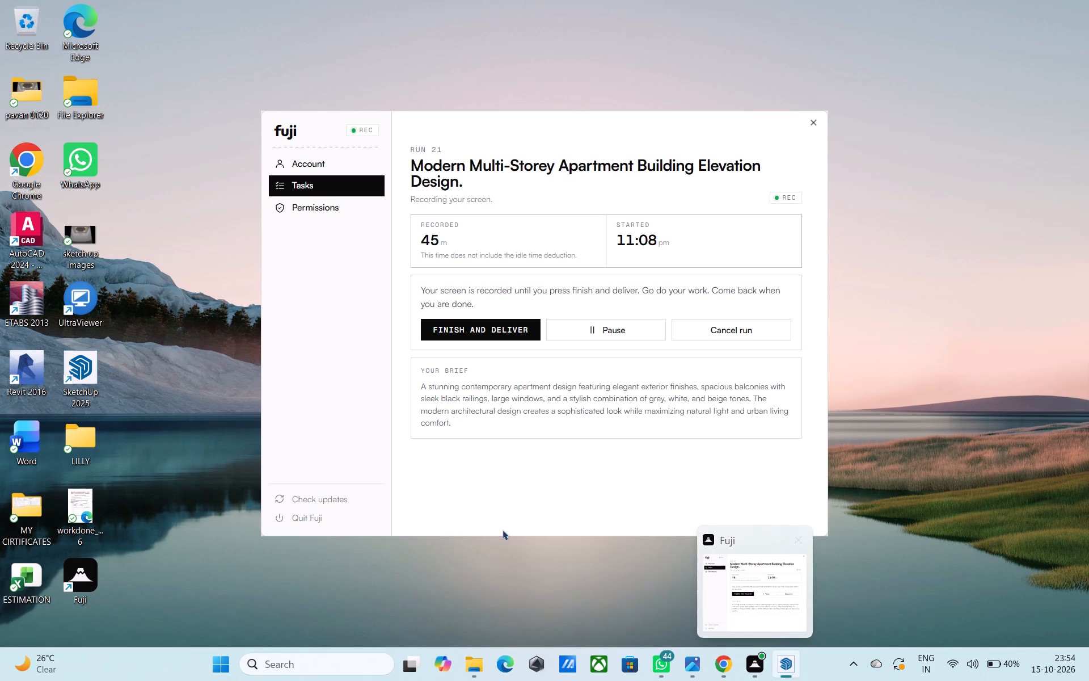
{"action": "scroll", "coordinate": [392, 442], "scroll_direction": "down", "scroll_amount": 3}
{"action": "middle_click_drag", "start_coordinate": [392, 442], "coordinate": [337, 435]}
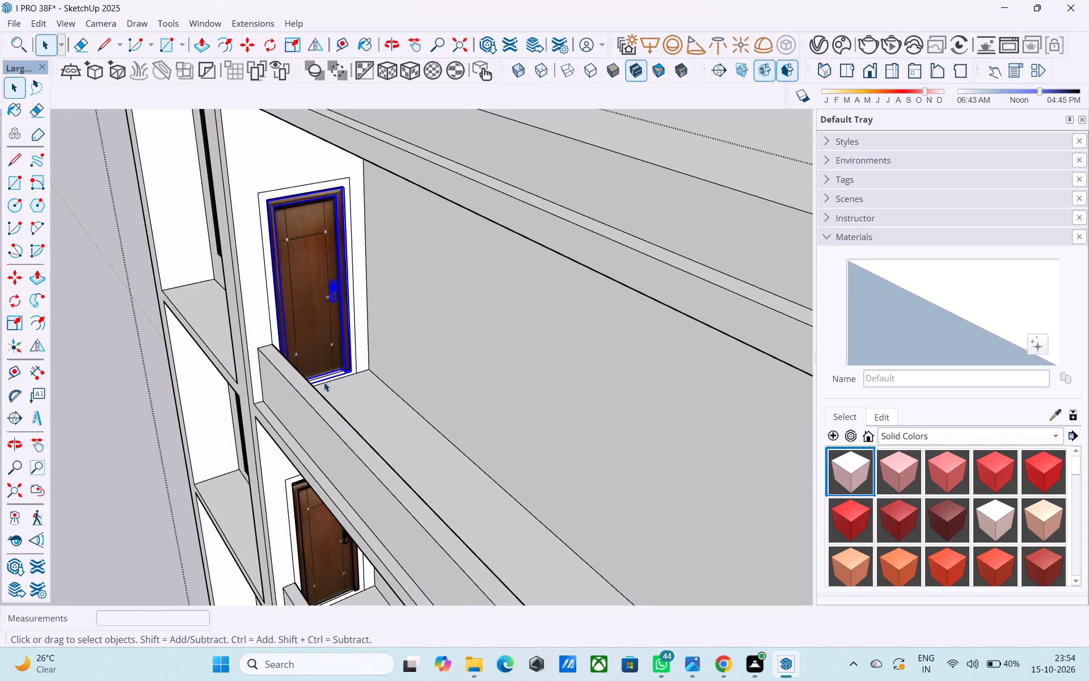
{"action": "key", "text": "space"}
{"action": "scroll", "coordinate": [294, 371], "scroll_direction": "down", "scroll_amount": 3}
{"action": "left_click", "coordinate": [123, 319]}
{"action": "scroll", "coordinate": [318, 365], "scroll_direction": "up", "scroll_amount": 2}
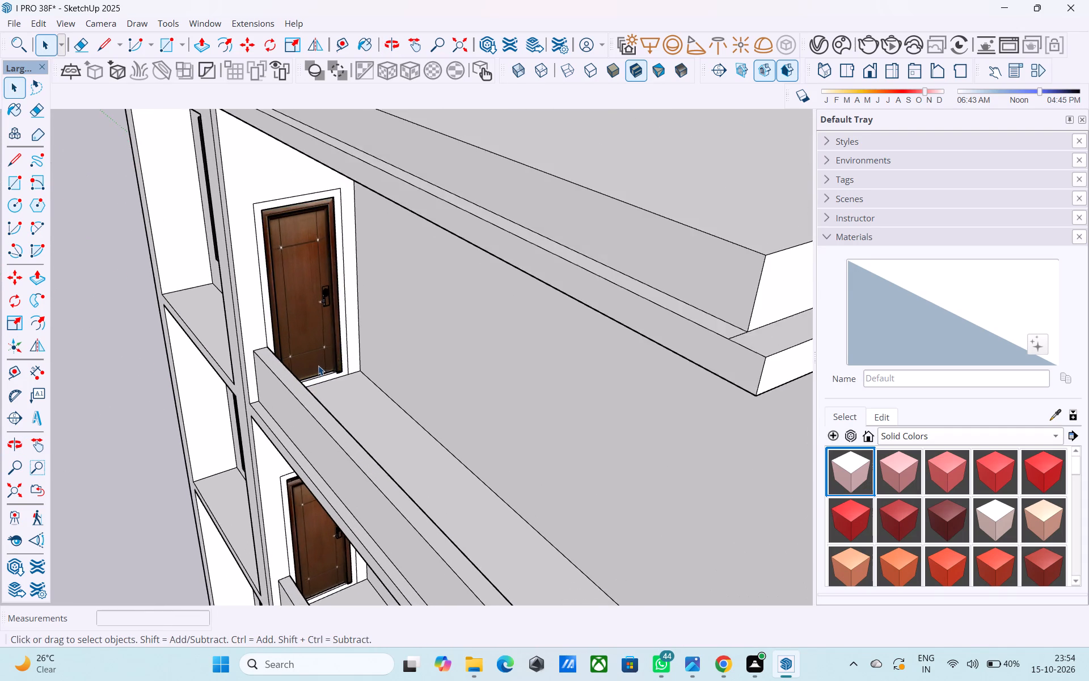
{"action": "scroll", "coordinate": [318, 365], "scroll_direction": "up", "scroll_amount": 4}
{"action": "middle_click_drag", "start_coordinate": [319, 361], "coordinate": [311, 330]}
{"action": "scroll", "coordinate": [319, 361], "scroll_direction": "up", "scroll_amount": 1}
{"action": "scroll", "coordinate": [310, 329], "scroll_direction": "down", "scroll_amount": 5}
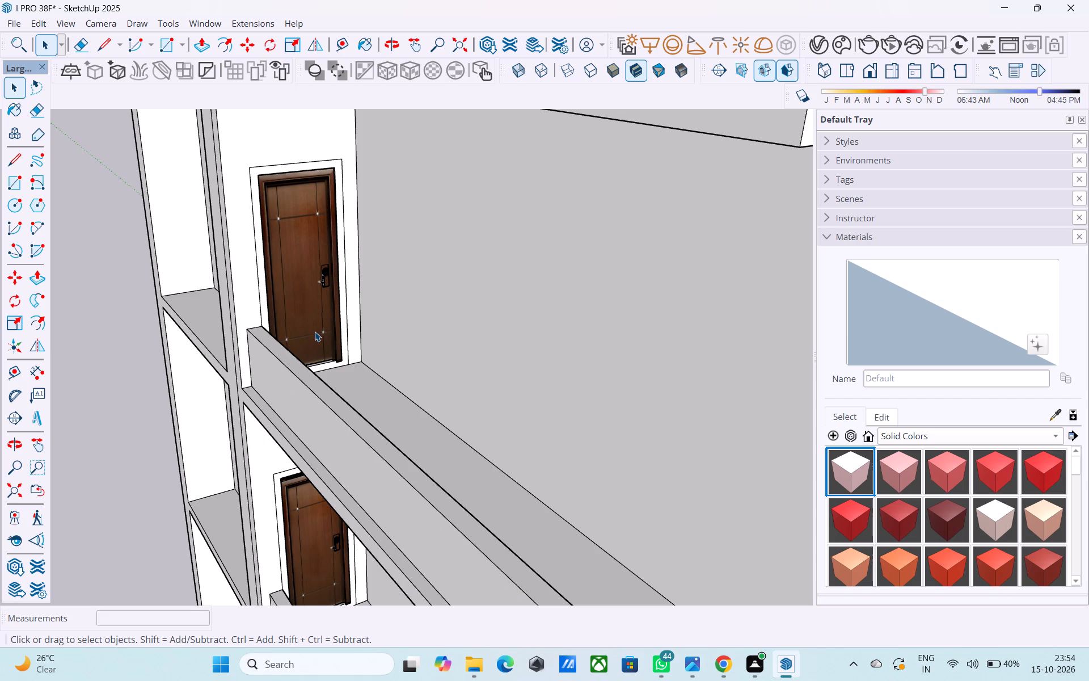
{"action": "scroll", "coordinate": [256, 348], "scroll_direction": "down", "scroll_amount": 9}
{"action": "middle_click_drag", "start_coordinate": [246, 331], "coordinate": [529, 348]}
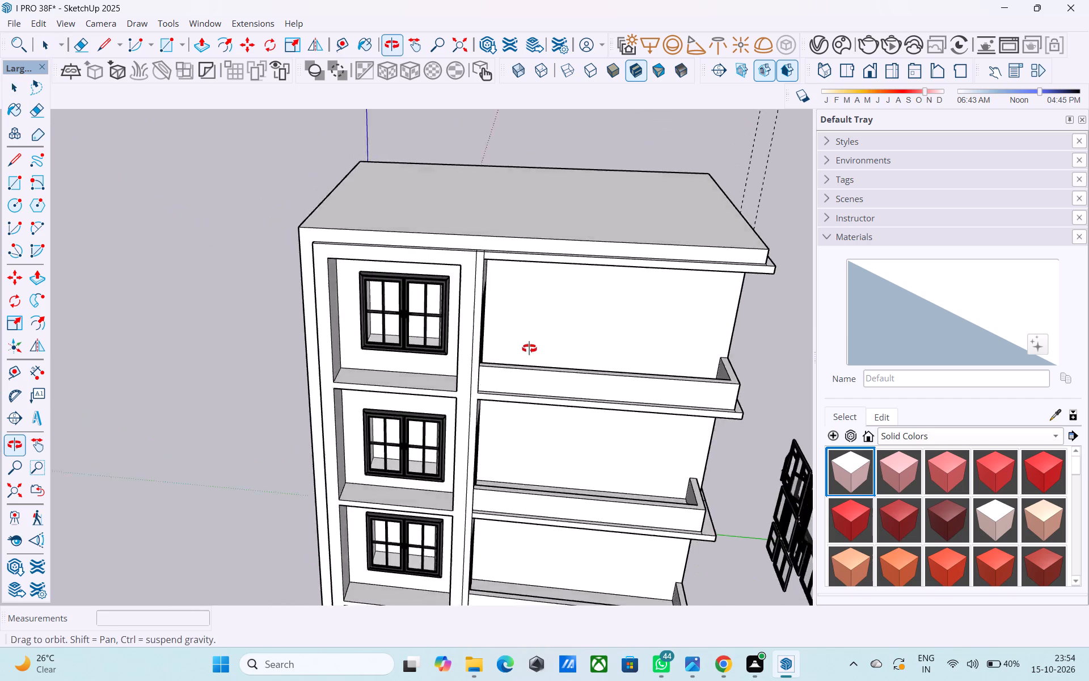
{"action": "middle_click_drag", "start_coordinate": [529, 348], "coordinate": [512, 336]}
{"action": "scroll", "coordinate": [377, 307], "scroll_direction": "down", "scroll_amount": 7}
{"action": "middle_click_drag", "start_coordinate": [478, 400], "coordinate": [297, 306]}
{"action": "scroll", "coordinate": [297, 306], "scroll_direction": "down", "scroll_amount": 2}
{"action": "middle_click_drag", "start_coordinate": [297, 306], "coordinate": [303, 321]}
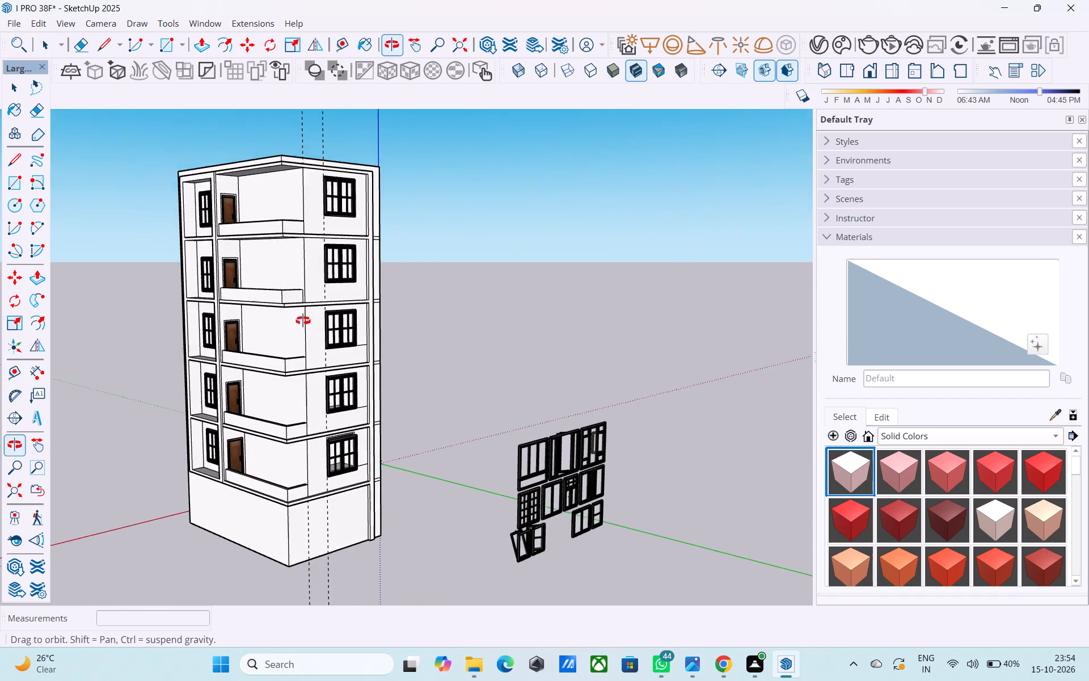
Save the model and purge its unused items.
{"action": "middle_click_drag", "start_coordinate": [303, 321], "coordinate": [320, 360]}
{"action": "key", "text": "ctrl+s"}
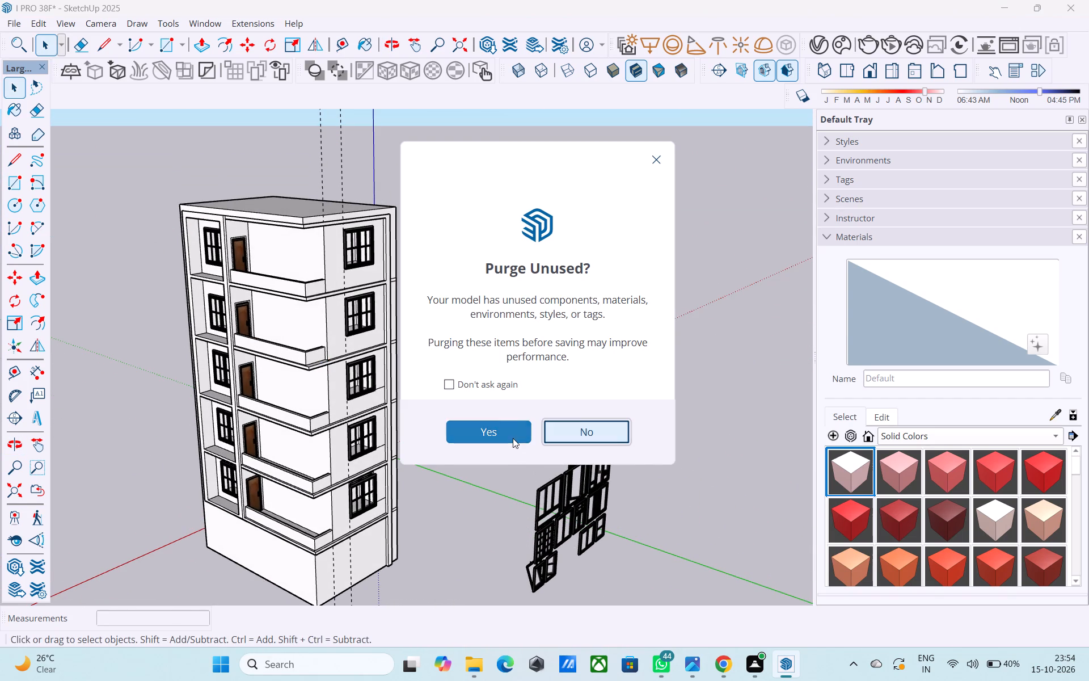
{"action": "left_click", "coordinate": [513, 438]}
Open the building group and offset the roof face's outline inward by 9".
{"action": "middle_click_drag", "start_coordinate": [513, 438], "coordinate": [436, 409]}
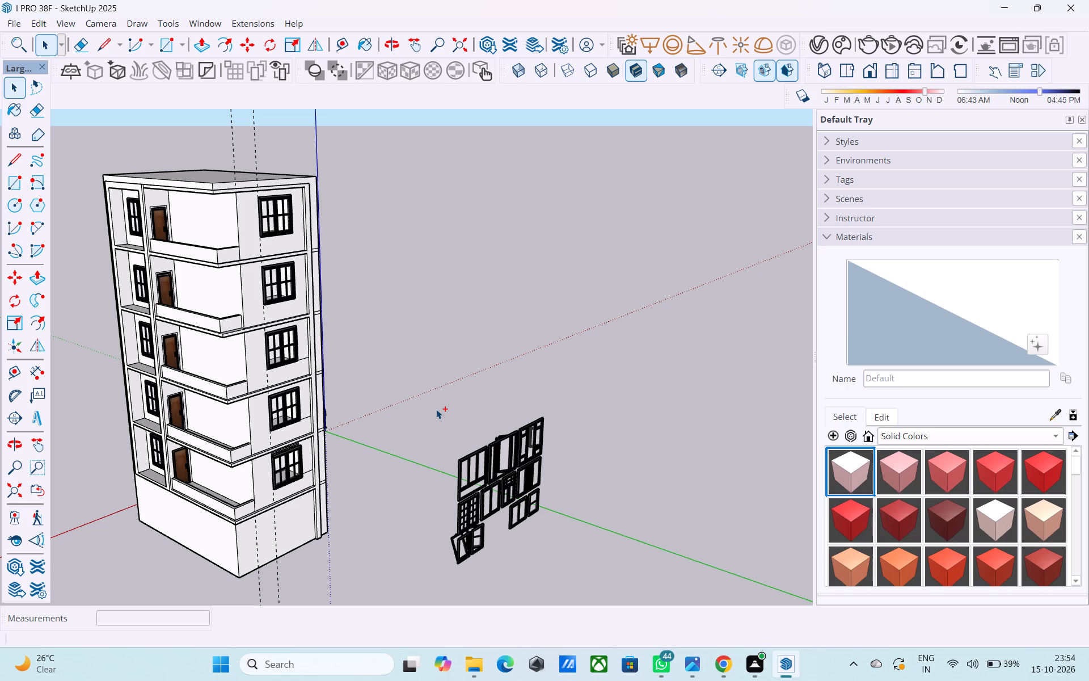
{"action": "middle_click_drag", "start_coordinate": [381, 449], "coordinate": [478, 437]}
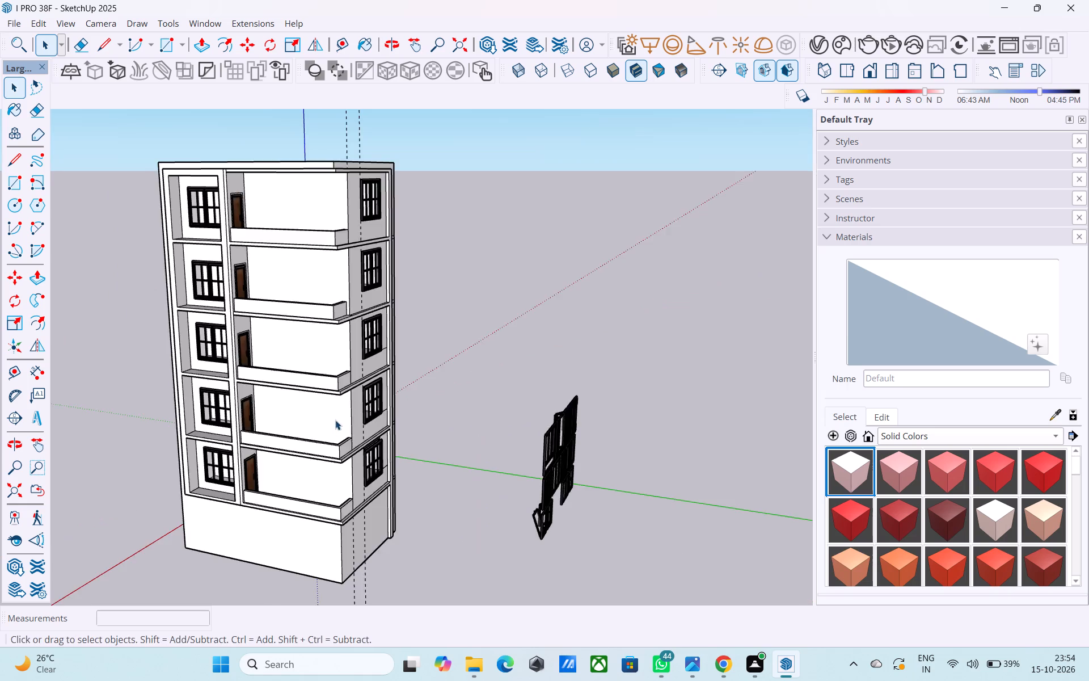
{"action": "middle_click_drag", "start_coordinate": [332, 418], "coordinate": [424, 415]}
{"action": "scroll", "coordinate": [406, 415], "scroll_direction": "down", "scroll_amount": 4}
{"action": "middle_click_drag", "start_coordinate": [399, 419], "coordinate": [385, 414]}
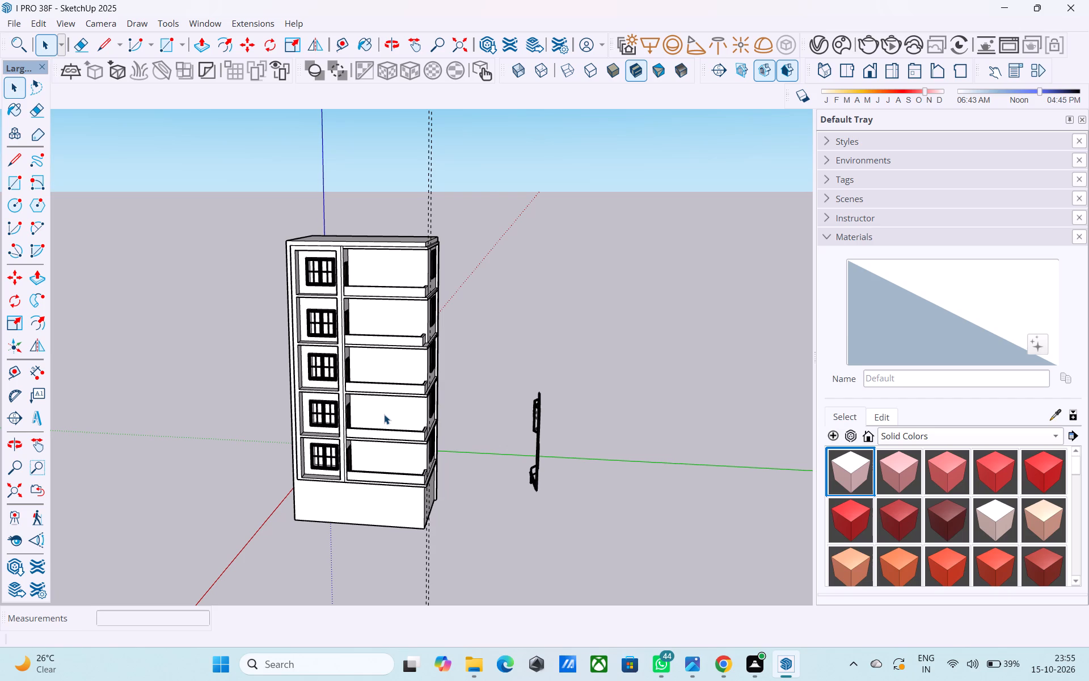
{"action": "middle_click_drag", "start_coordinate": [406, 410], "coordinate": [326, 619]}
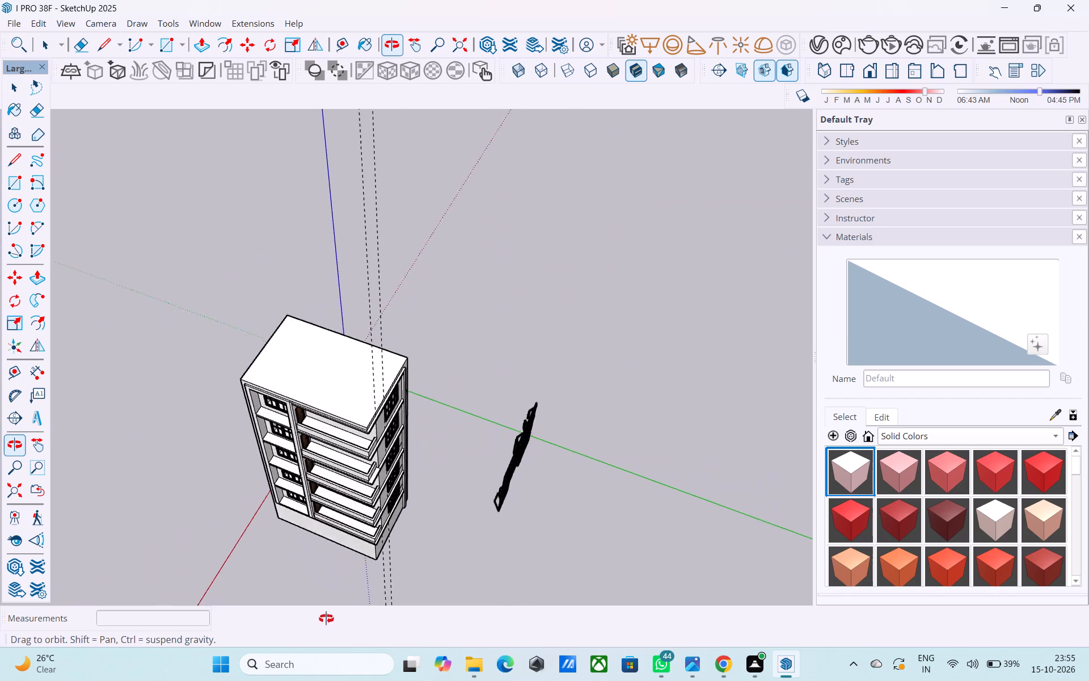
{"action": "middle_click_drag", "start_coordinate": [326, 619], "coordinate": [336, 591]}
{"action": "scroll", "coordinate": [403, 390], "scroll_direction": "up", "scroll_amount": 2}
{"action": "left_click", "coordinate": [339, 346]}
{"action": "middle_click_drag", "start_coordinate": [339, 346], "coordinate": [324, 400]}
{"action": "double_click", "coordinate": [319, 400]}
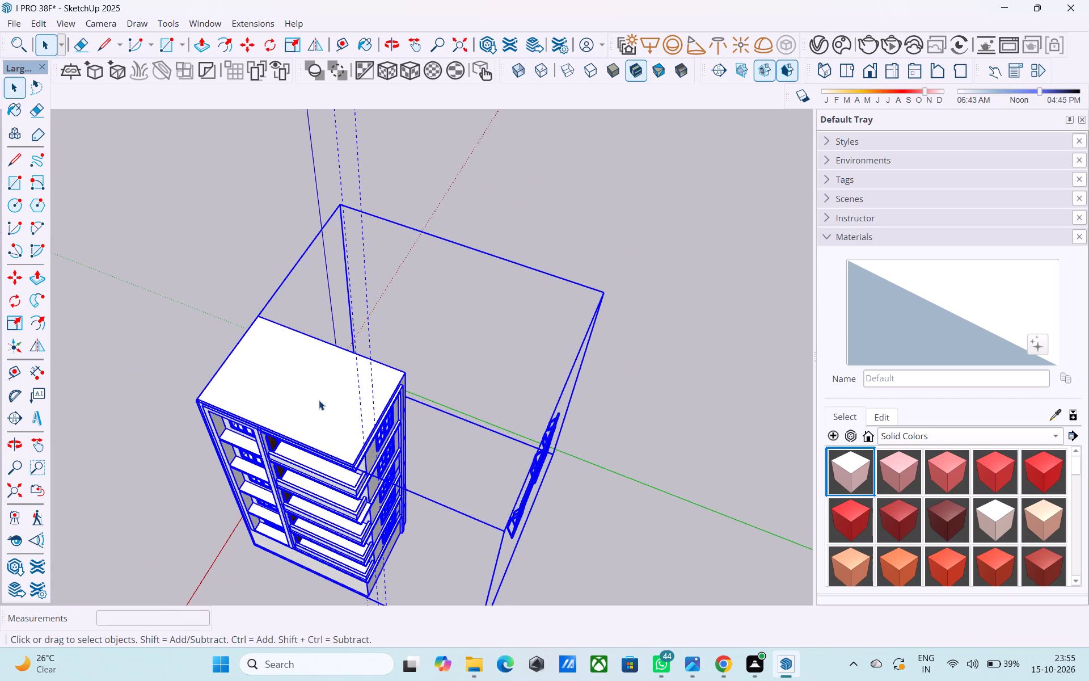
{"action": "scroll", "coordinate": [319, 400], "scroll_direction": "up", "scroll_amount": 4}
{"action": "left_click", "coordinate": [319, 400]}
{"action": "key", "text": "f"}
{"action": "left_click", "coordinate": [319, 400]}
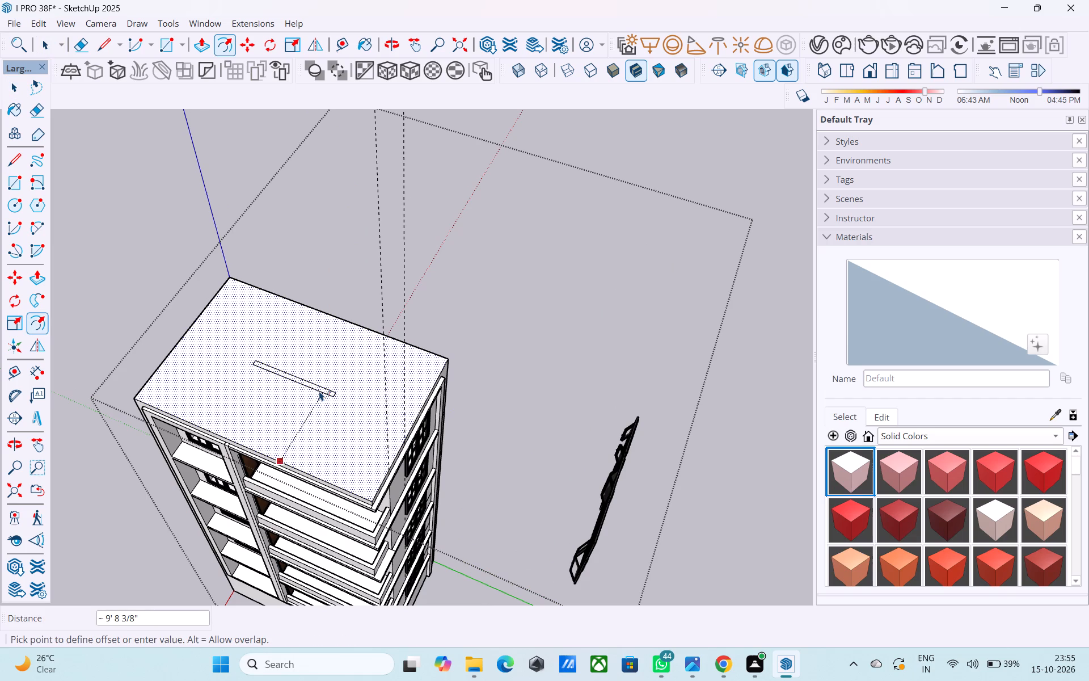
{"action": "type", "text": "9'"}
{"action": "key", "text": "Return"}
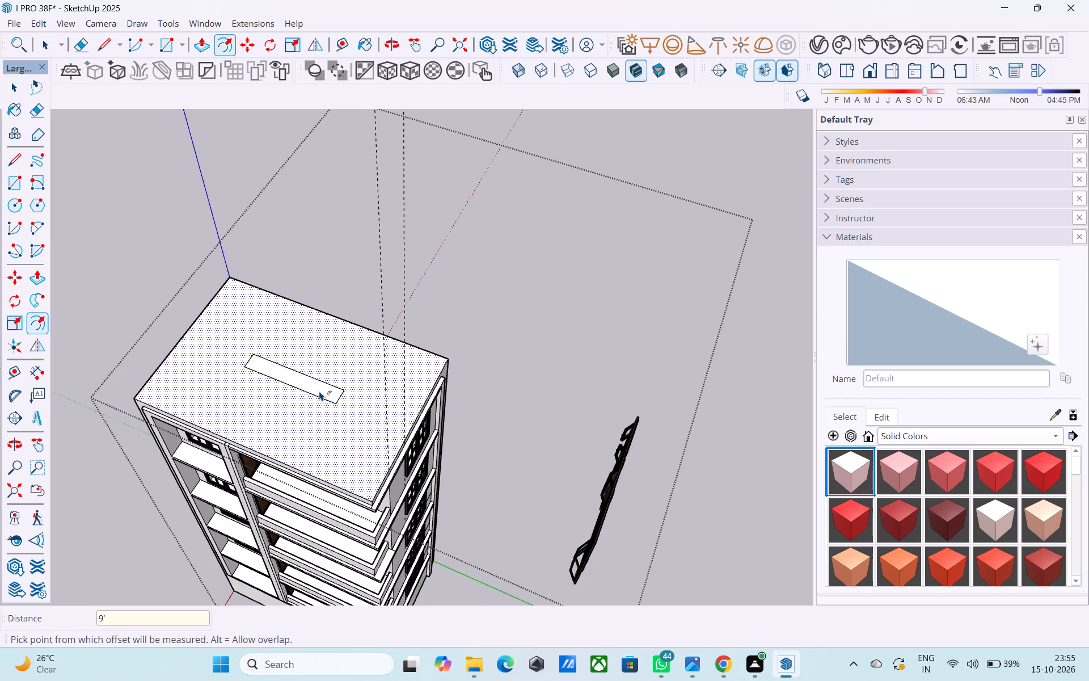
{"action": "type", "text": "9\""}
{"action": "key", "text": "Return"}
{"action": "key", "text": "space"}
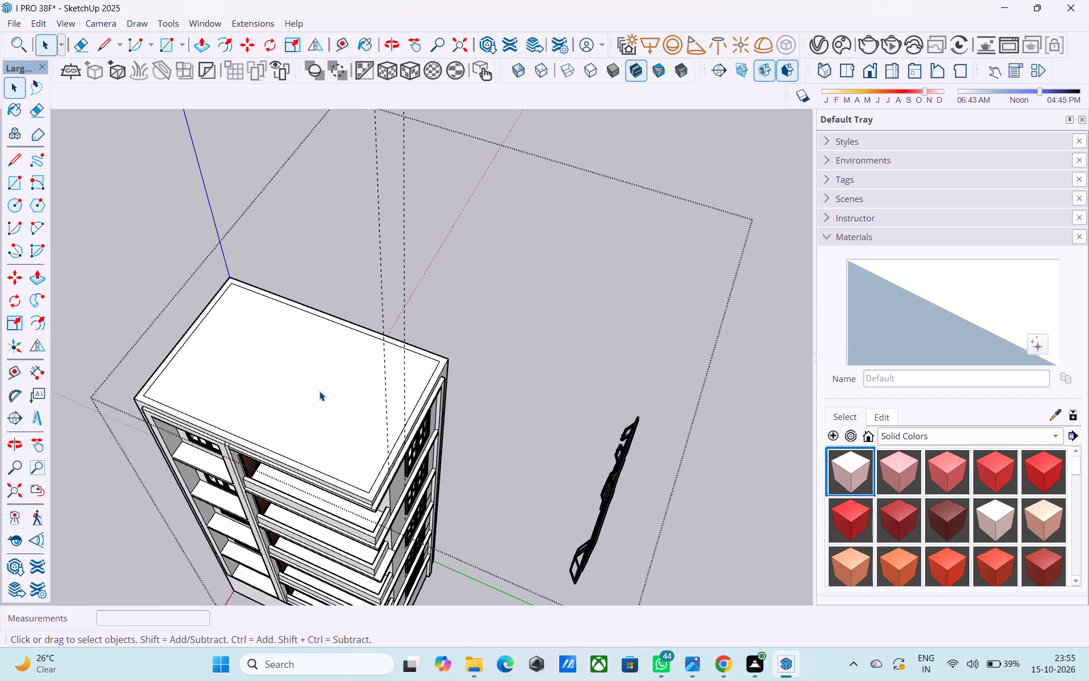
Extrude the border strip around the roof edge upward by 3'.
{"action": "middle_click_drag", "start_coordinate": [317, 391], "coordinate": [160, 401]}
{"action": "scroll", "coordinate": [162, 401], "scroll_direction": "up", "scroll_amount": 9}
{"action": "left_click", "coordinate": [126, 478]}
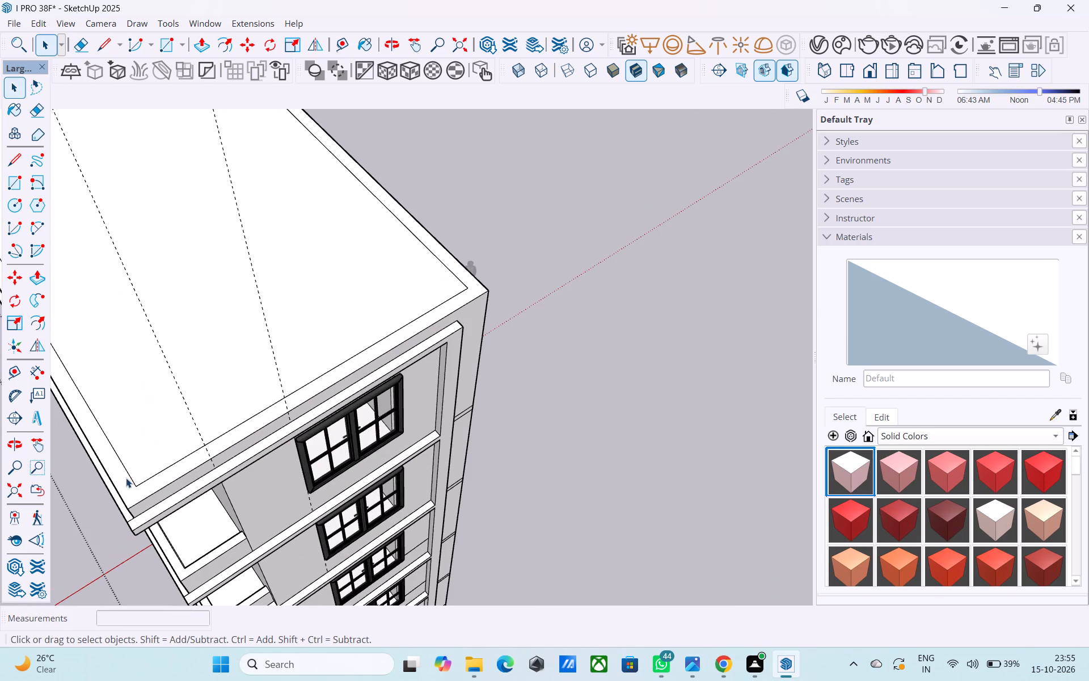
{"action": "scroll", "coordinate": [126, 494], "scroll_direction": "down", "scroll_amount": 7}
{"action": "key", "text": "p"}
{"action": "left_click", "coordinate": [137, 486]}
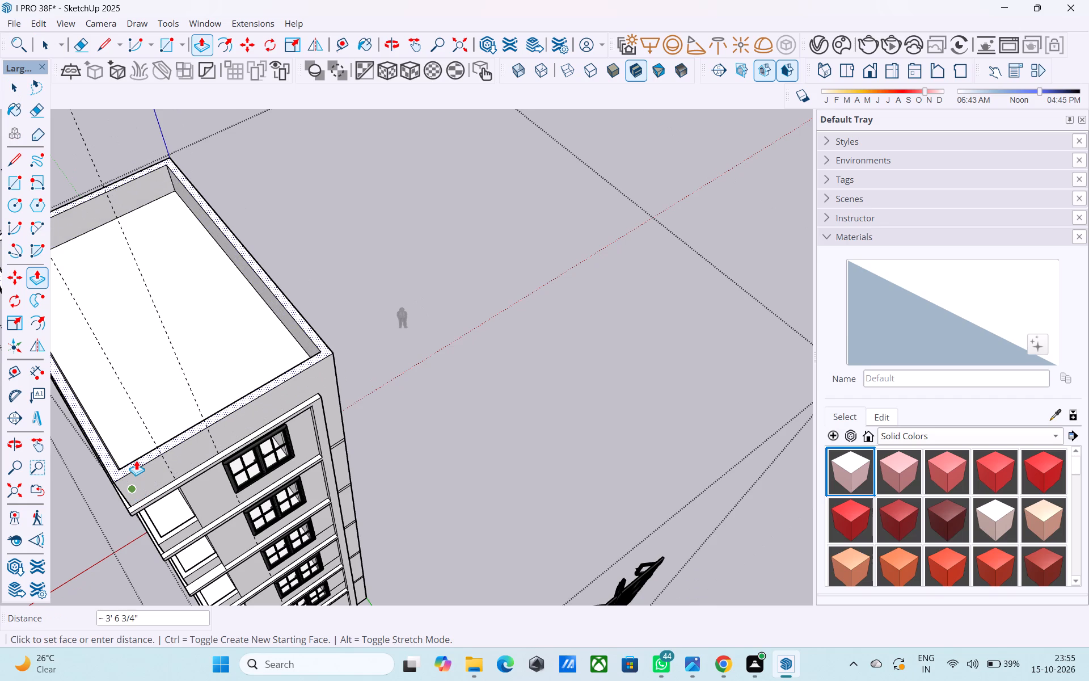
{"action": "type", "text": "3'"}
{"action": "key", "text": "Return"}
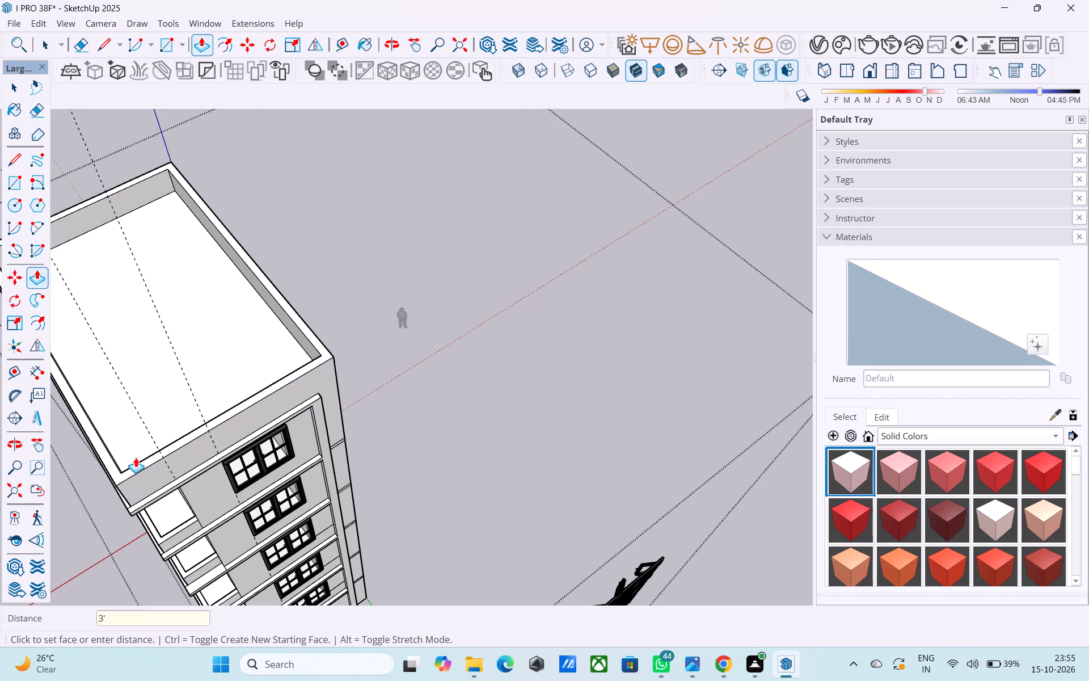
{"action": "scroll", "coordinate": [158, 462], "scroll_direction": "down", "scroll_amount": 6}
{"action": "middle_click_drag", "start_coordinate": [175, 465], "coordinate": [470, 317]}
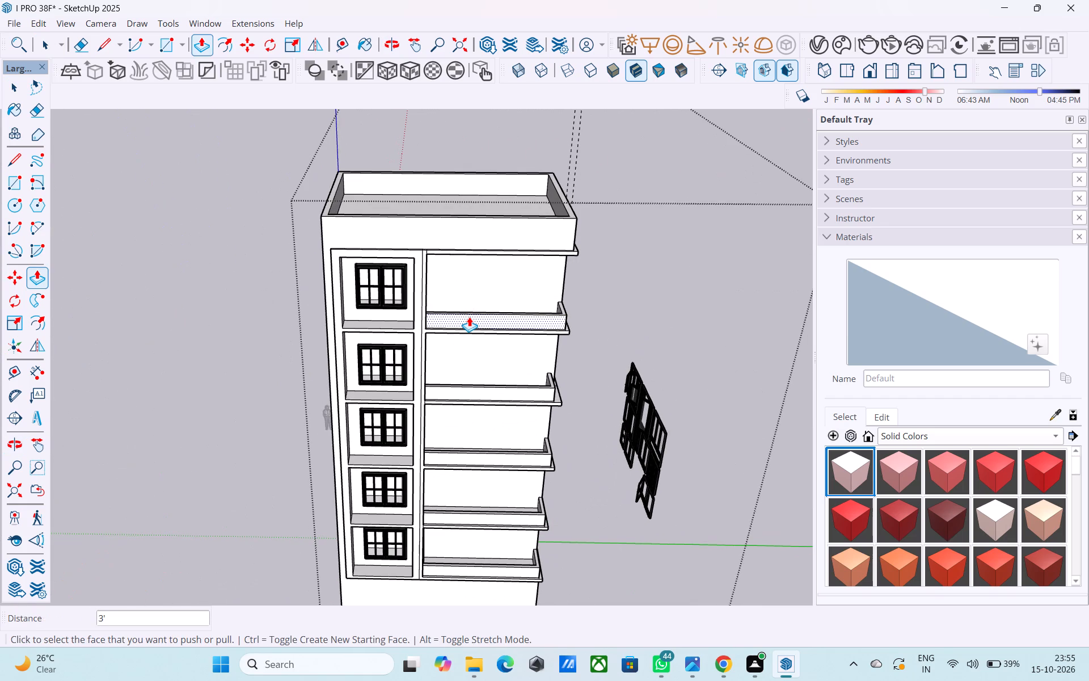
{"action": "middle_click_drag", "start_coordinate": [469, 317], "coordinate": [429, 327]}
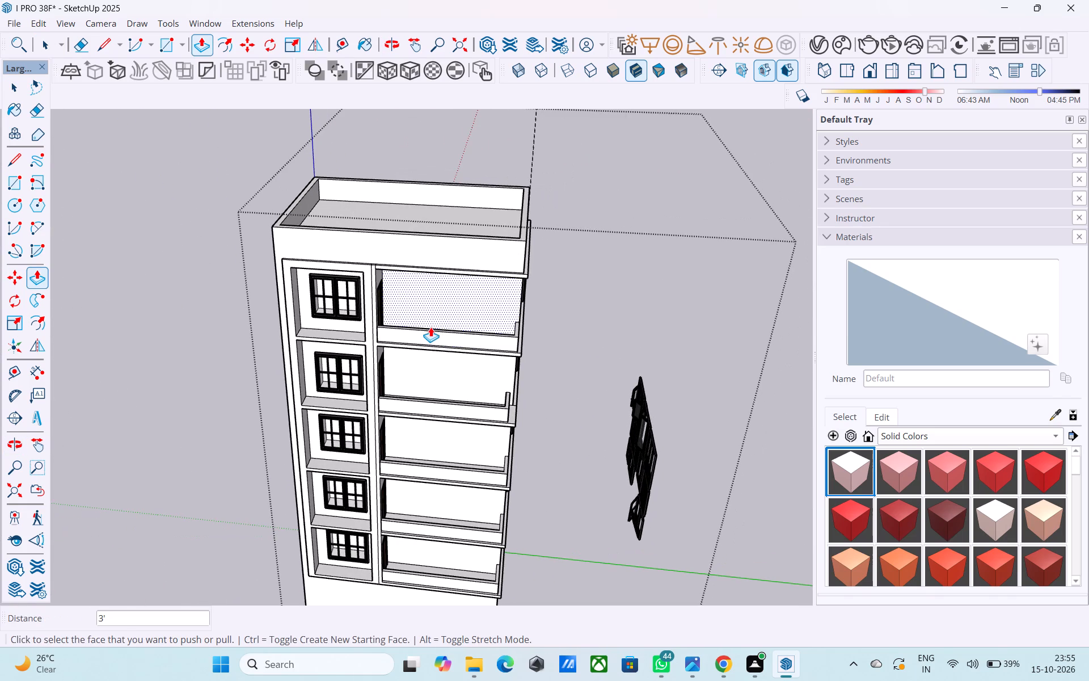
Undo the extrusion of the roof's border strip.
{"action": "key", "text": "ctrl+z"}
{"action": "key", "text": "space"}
Make a group from the border strip face around the roof edge.
{"action": "middle_click_drag", "start_coordinate": [432, 326], "coordinate": [318, 419]}
{"action": "scroll", "coordinate": [313, 419], "scroll_direction": "up", "scroll_amount": 8}
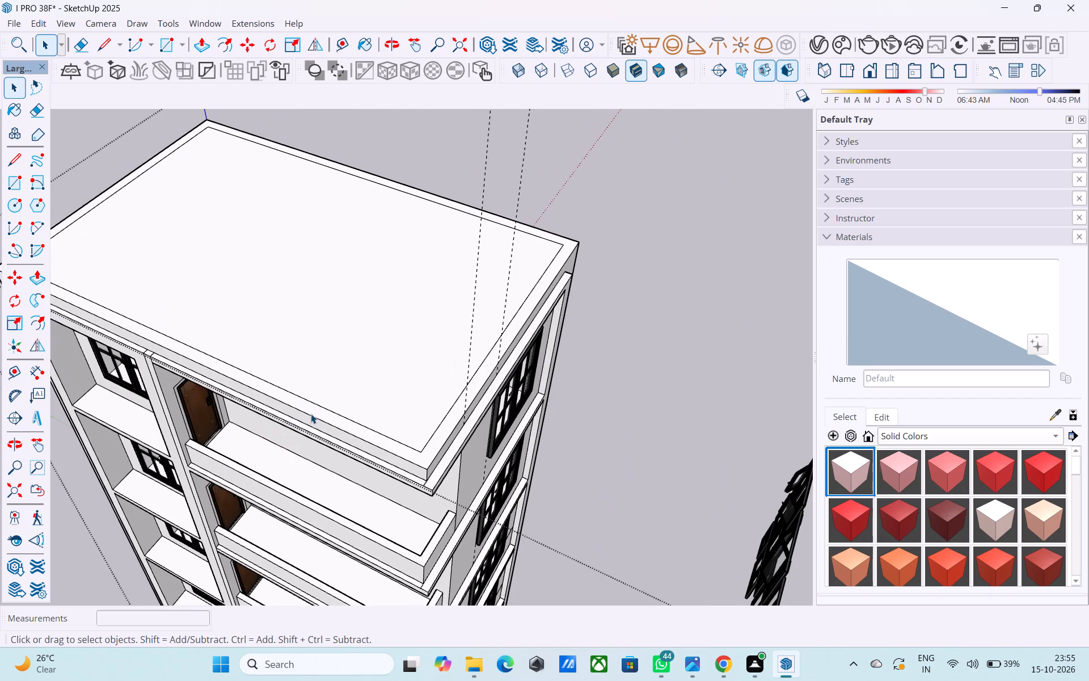
{"action": "left_click", "coordinate": [311, 411]}
{"action": "left_click", "coordinate": [313, 407]}
{"action": "right_click", "coordinate": [313, 407]}
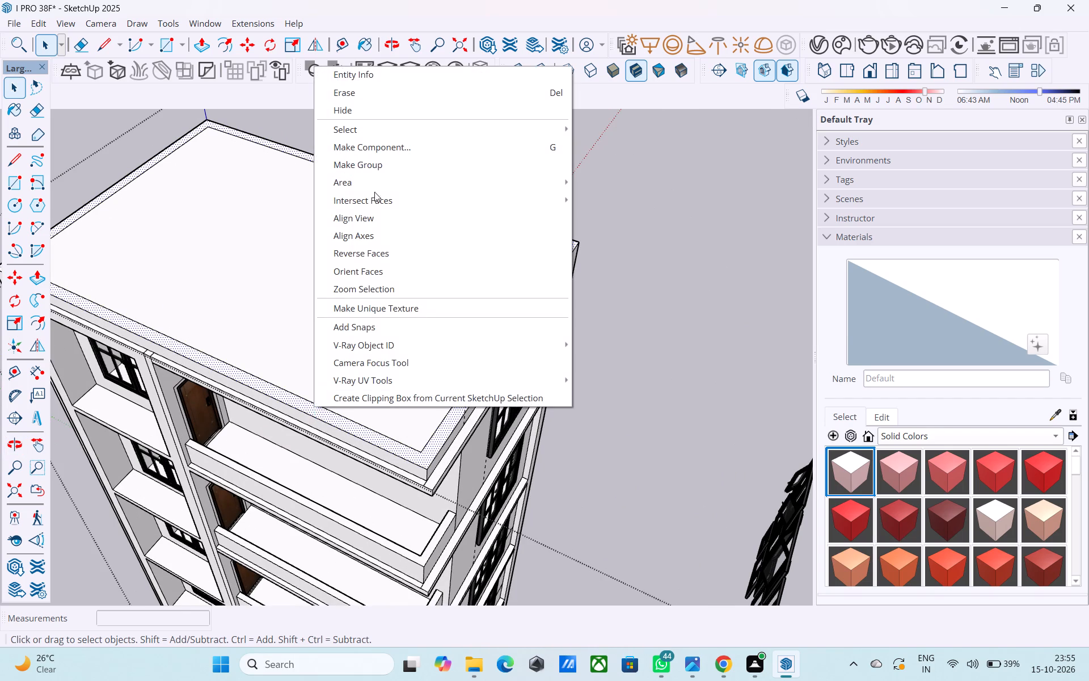
{"action": "left_click", "coordinate": [368, 158]}
Open the roof border group, extrude its face upward by 3.5' as a parapet, and close the group.
{"action": "scroll", "coordinate": [307, 400], "scroll_direction": "up", "scroll_amount": 5}
{"action": "double_click", "coordinate": [307, 402]}
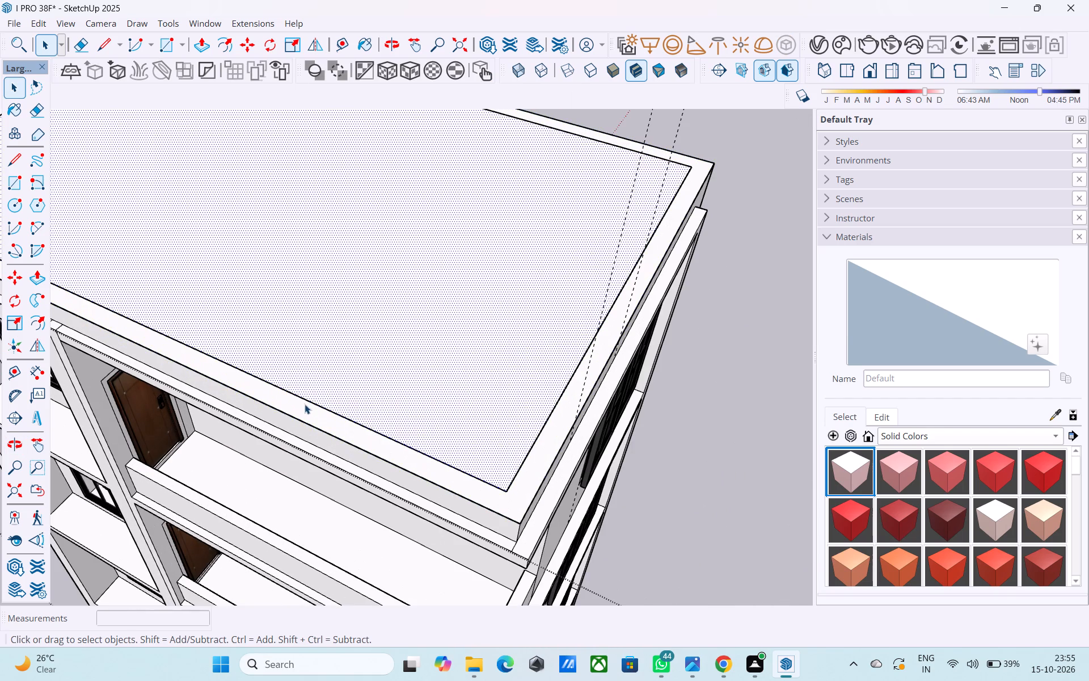
{"action": "left_click", "coordinate": [302, 405]}
{"action": "left_click", "coordinate": [301, 406]}
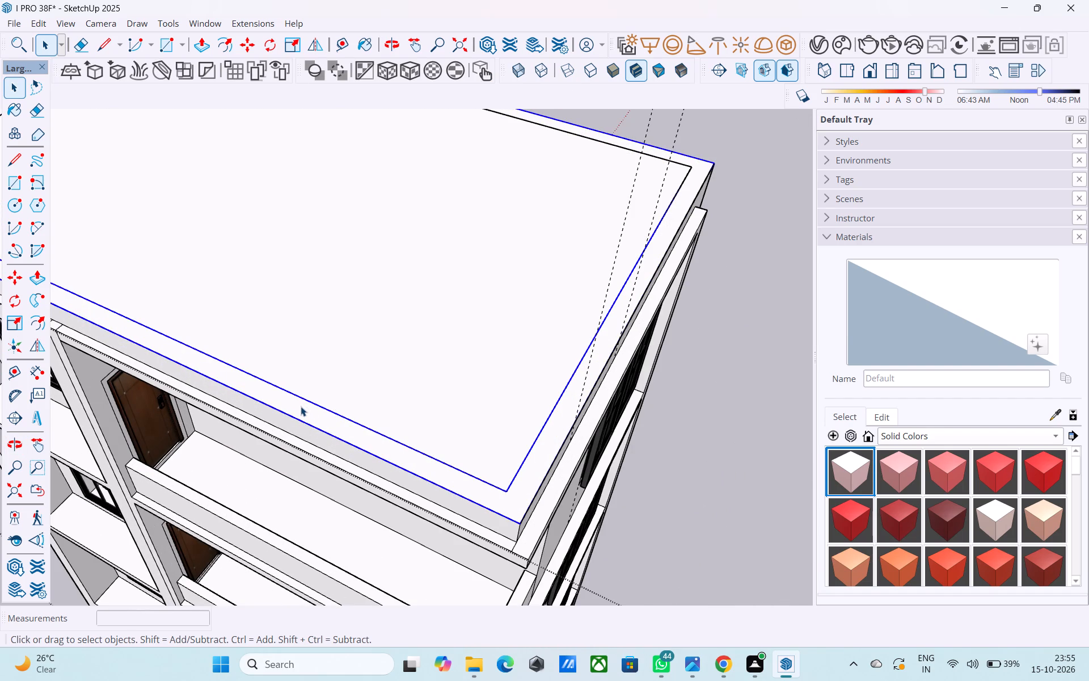
{"action": "double_click", "coordinate": [301, 406]}
{"action": "left_click", "coordinate": [301, 406]}
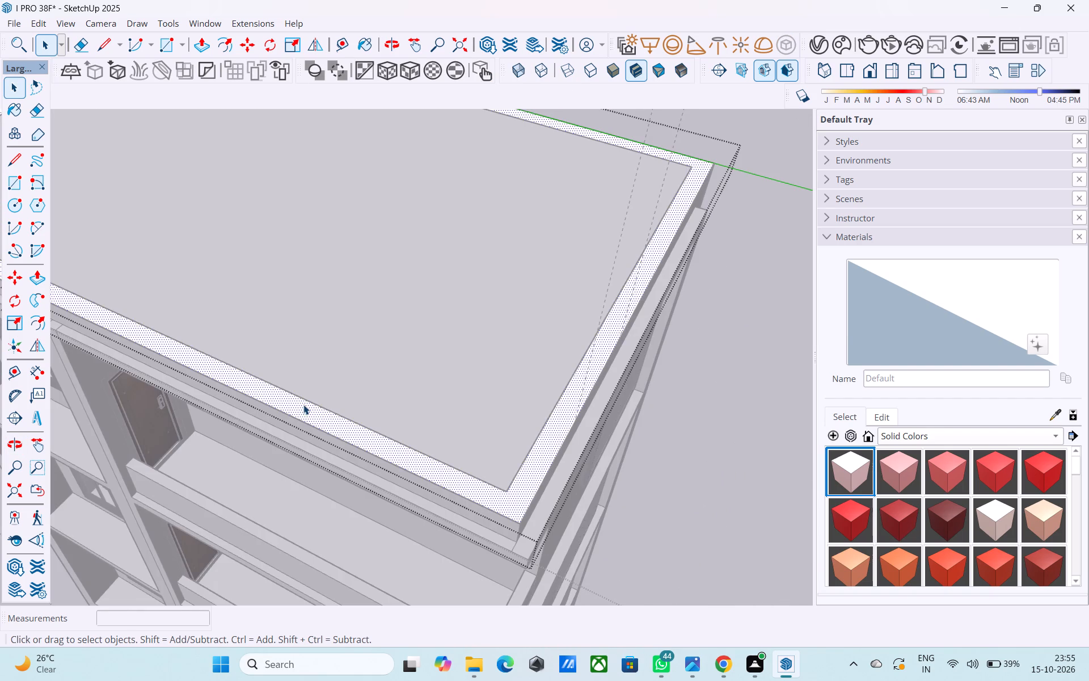
{"action": "key", "text": "p"}
{"action": "left_click", "coordinate": [303, 404]}
{"action": "type", "text": "3.5'"}
{"action": "key", "text": "Return"}
{"action": "key", "text": "space"}
{"action": "scroll", "coordinate": [324, 355], "scroll_direction": "down", "scroll_amount": 5}
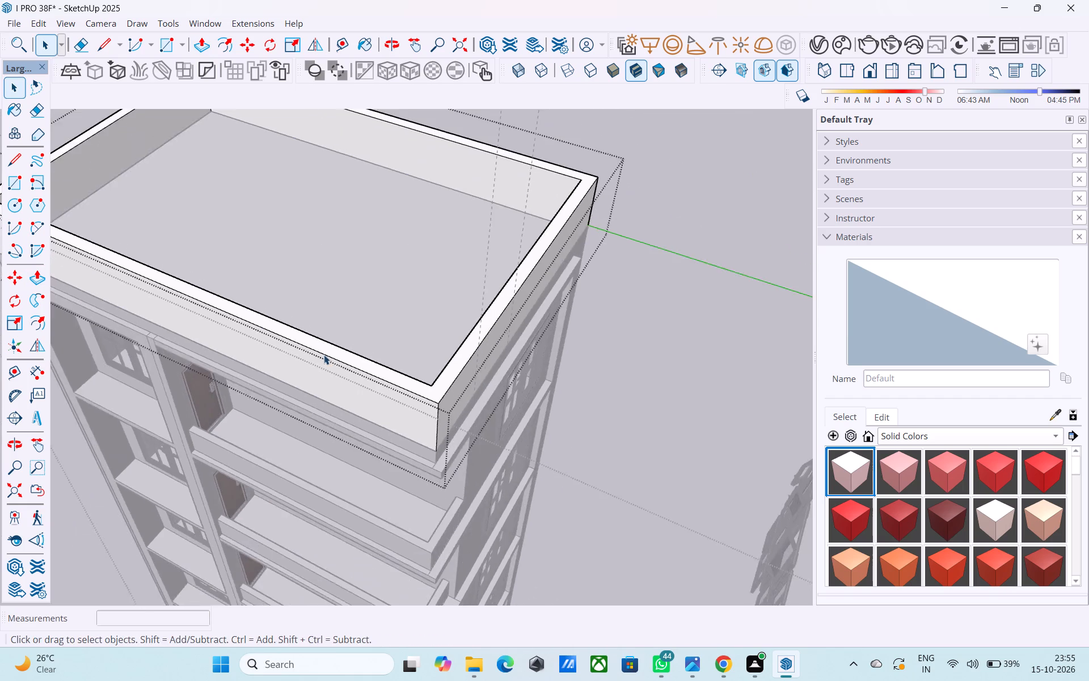
{"action": "scroll", "coordinate": [324, 355], "scroll_direction": "down", "scroll_amount": 5}
{"action": "middle_click_drag", "start_coordinate": [361, 418], "coordinate": [424, 333]}
{"action": "left_click", "coordinate": [545, 318]}
Examine the new rooftop parapet and the building's facades from several angles and distances.
{"action": "middle_click_drag", "start_coordinate": [437, 356], "coordinate": [461, 326]}
{"action": "scroll", "coordinate": [461, 325], "scroll_direction": "down", "scroll_amount": 6}
{"action": "middle_click_drag", "start_coordinate": [437, 366], "coordinate": [460, 335]}
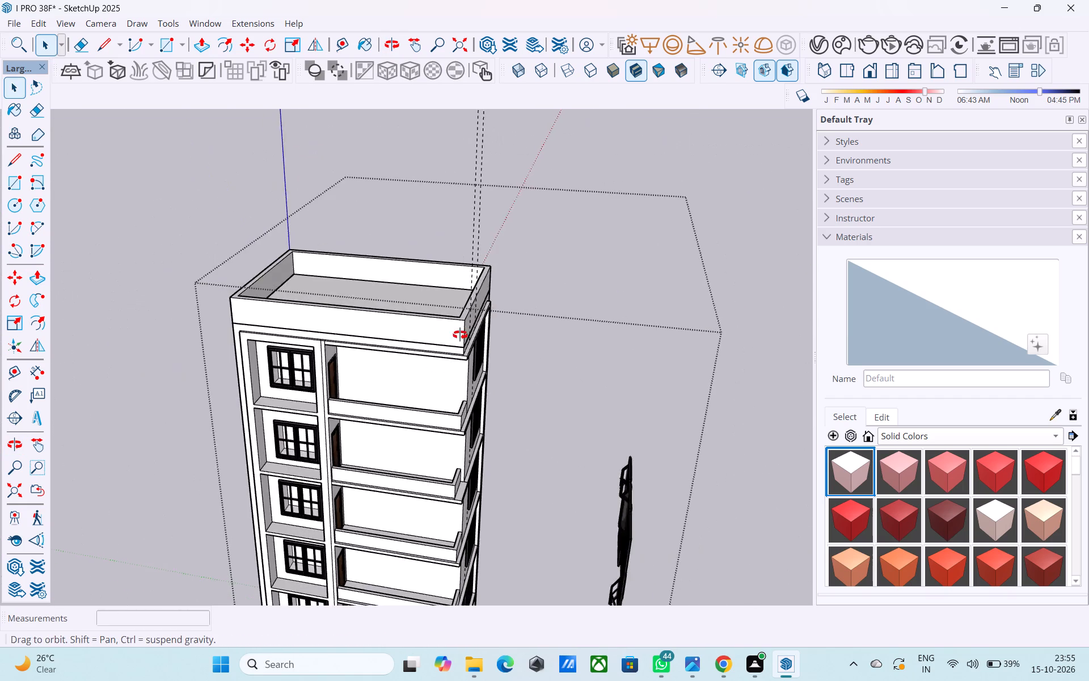
{"action": "middle_click_drag", "start_coordinate": [460, 335], "coordinate": [502, 273]}
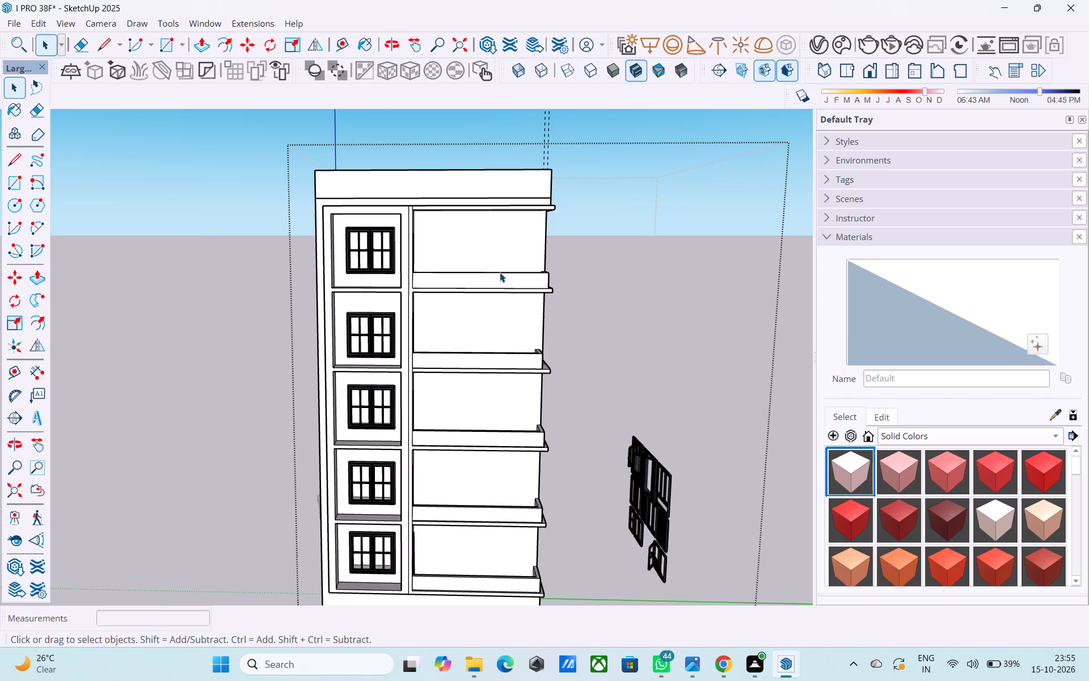
{"action": "middle_click_drag", "start_coordinate": [500, 272], "coordinate": [476, 312]}
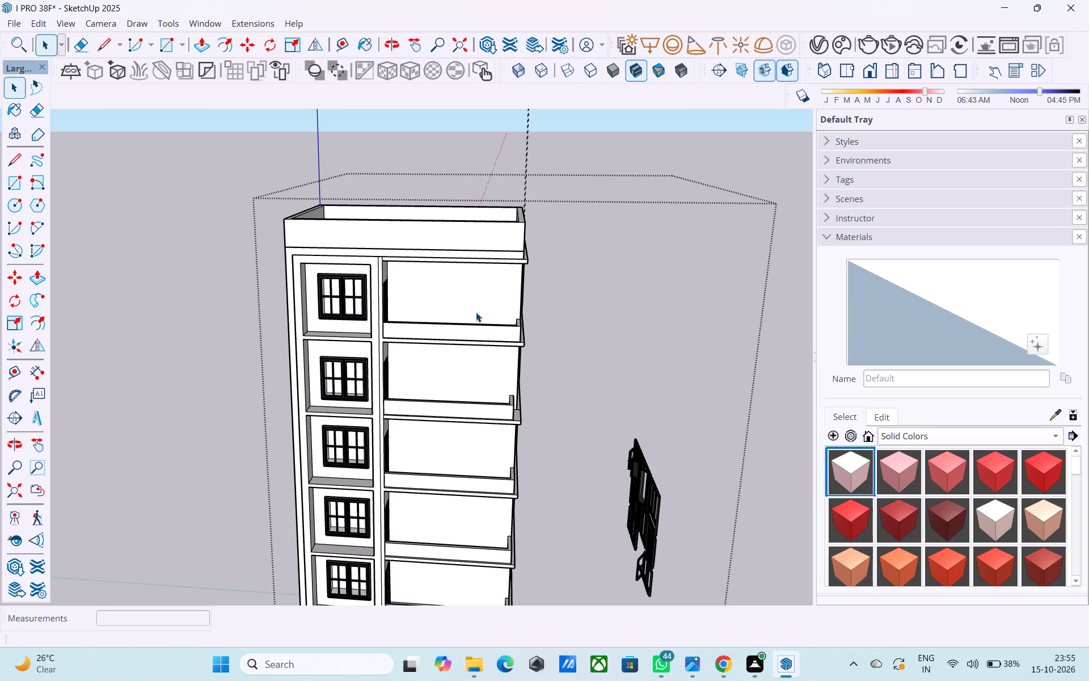
{"action": "middle_click_drag", "start_coordinate": [476, 314], "coordinate": [417, 306]}
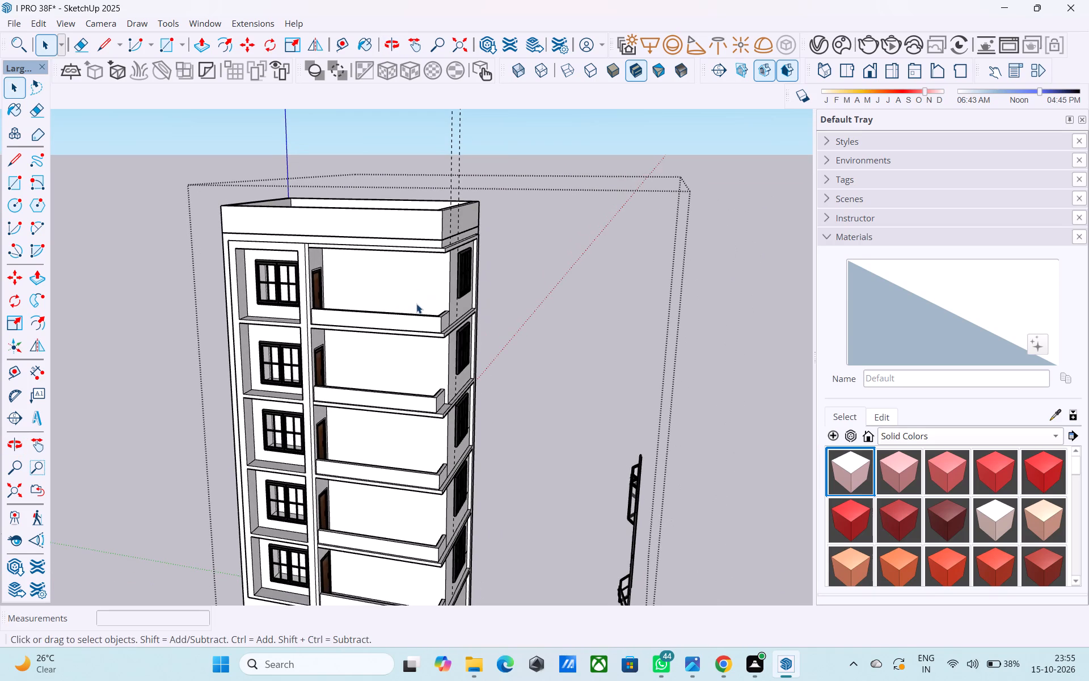
{"action": "middle_click_drag", "start_coordinate": [420, 280], "coordinate": [388, 259]}
{"action": "middle_click_drag", "start_coordinate": [388, 259], "coordinate": [378, 255]}
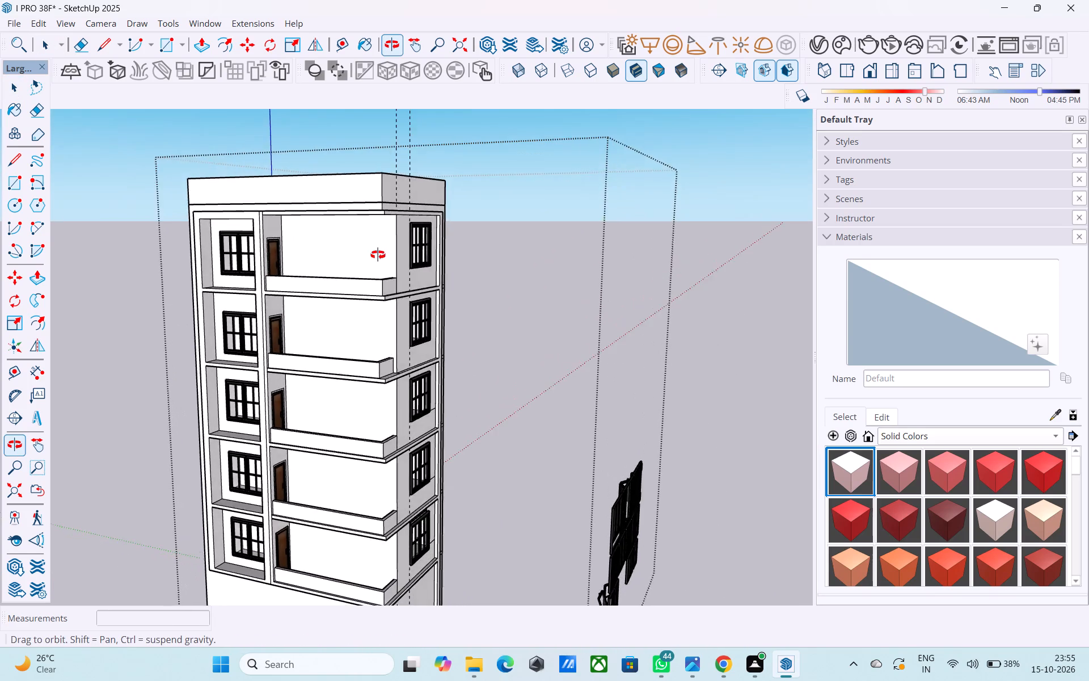
{"action": "middle_click_drag", "start_coordinate": [378, 255], "coordinate": [466, 257]}
{"action": "scroll", "coordinate": [451, 245], "scroll_direction": "down", "scroll_amount": 3}
{"action": "middle_click_drag", "start_coordinate": [451, 246], "coordinate": [288, 247]}
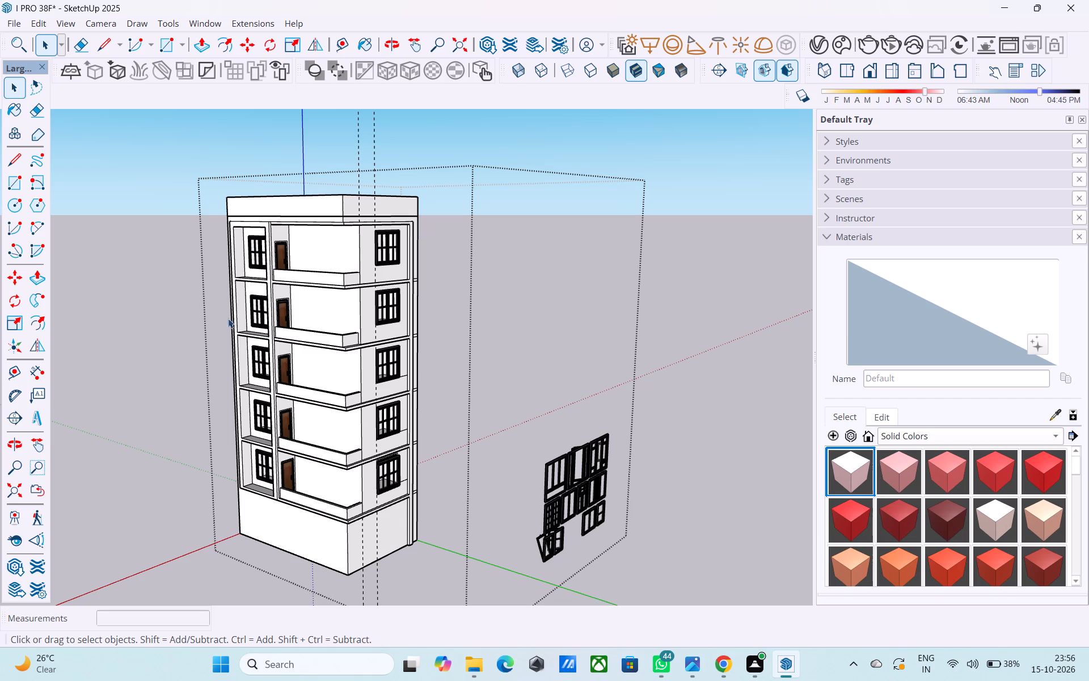
{"action": "scroll", "coordinate": [386, 290], "scroll_direction": "down", "scroll_amount": 4}
{"action": "middle_click_drag", "start_coordinate": [386, 290], "coordinate": [444, 284]}
{"action": "scroll", "coordinate": [388, 266], "scroll_direction": "up", "scroll_amount": 7}
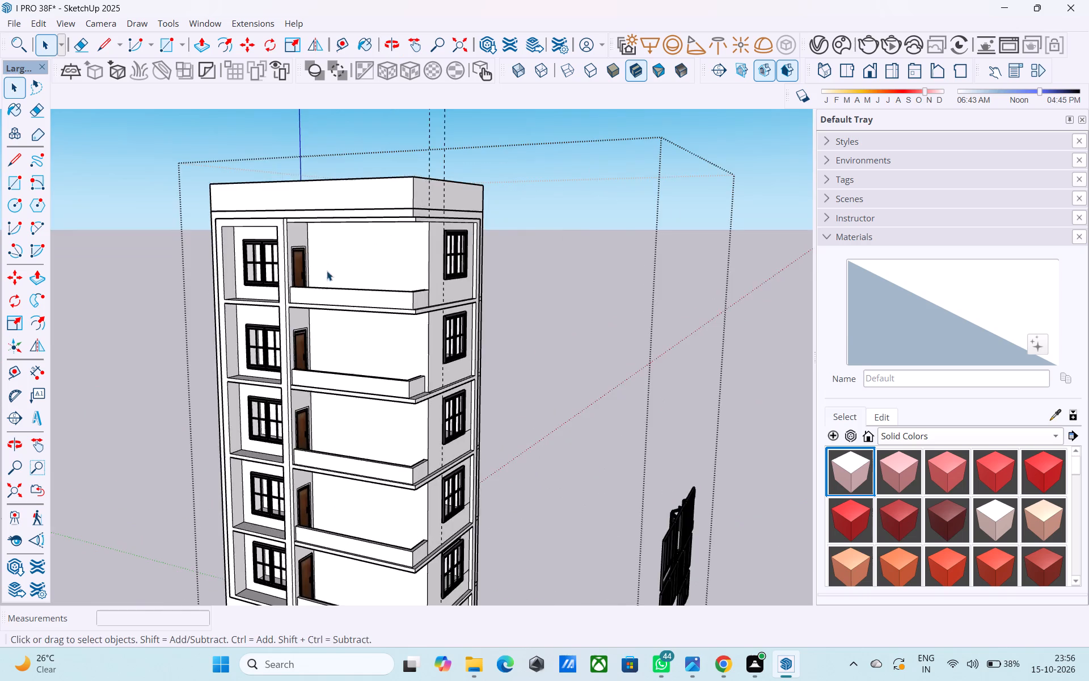
{"action": "middle_click_drag", "start_coordinate": [307, 278], "coordinate": [286, 279]}
{"action": "middle_click_drag", "start_coordinate": [286, 279], "coordinate": [313, 208], "text": "shift"}
{"action": "middle_click_drag", "start_coordinate": [323, 279], "coordinate": [360, 338]}
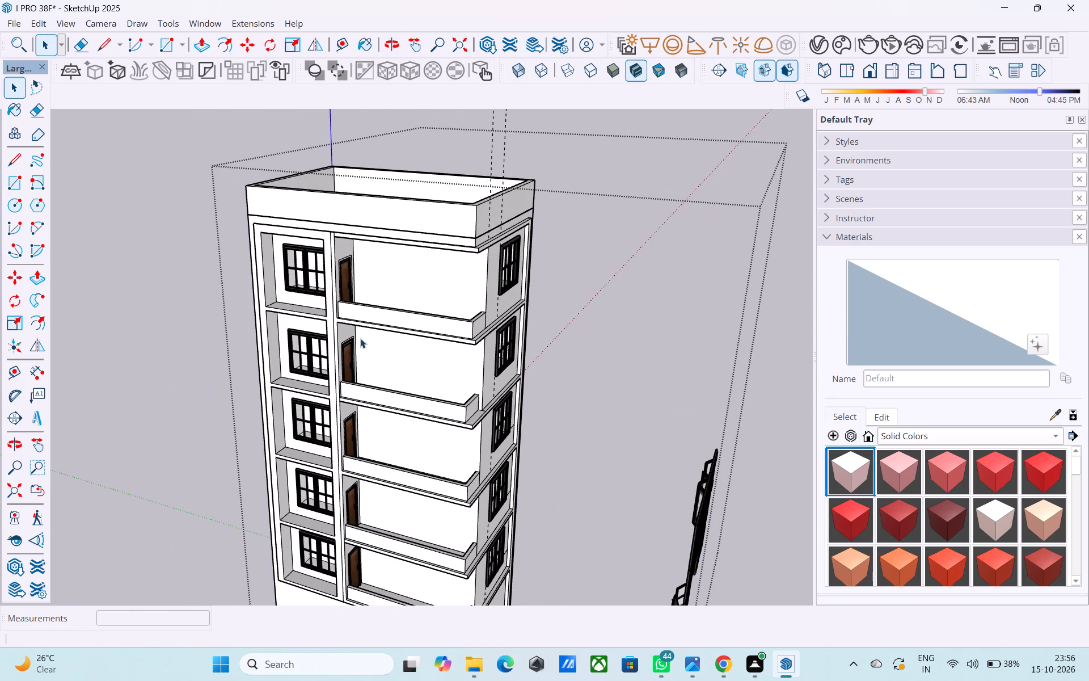
{"action": "scroll", "coordinate": [360, 338], "scroll_direction": "up", "scroll_amount": 1}
{"action": "middle_click_drag", "start_coordinate": [384, 354], "coordinate": [376, 339]}
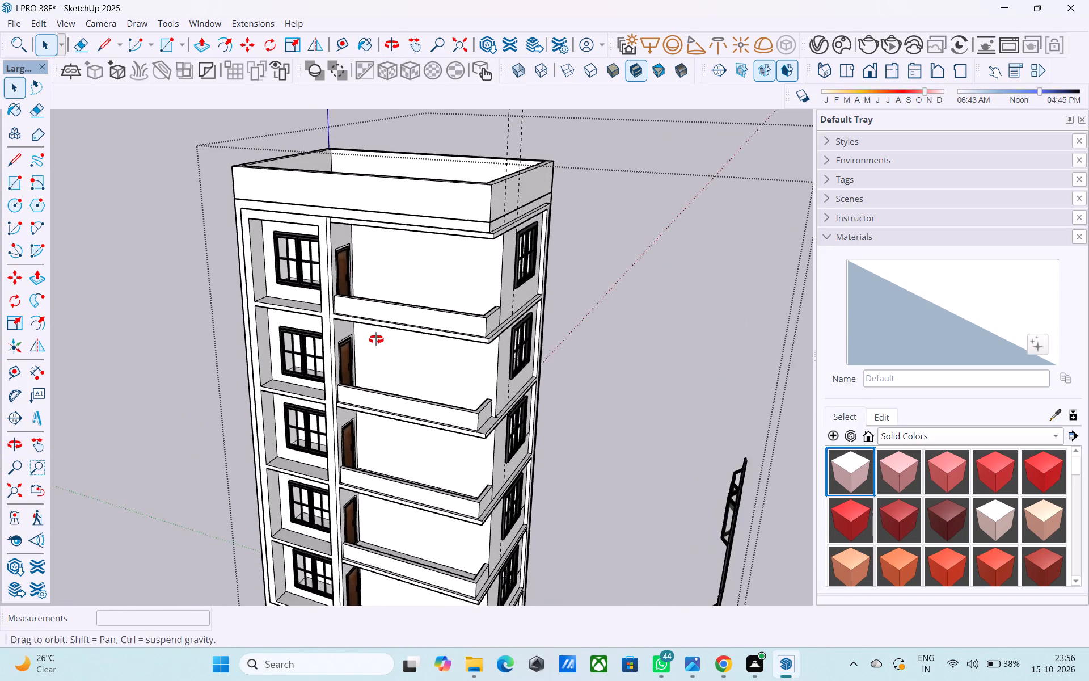
{"action": "middle_click_drag", "start_coordinate": [376, 339], "coordinate": [350, 308]}
{"action": "scroll", "coordinate": [351, 309], "scroll_direction": "down", "scroll_amount": 5}
{"action": "middle_click_drag", "start_coordinate": [342, 333], "coordinate": [556, 354]}
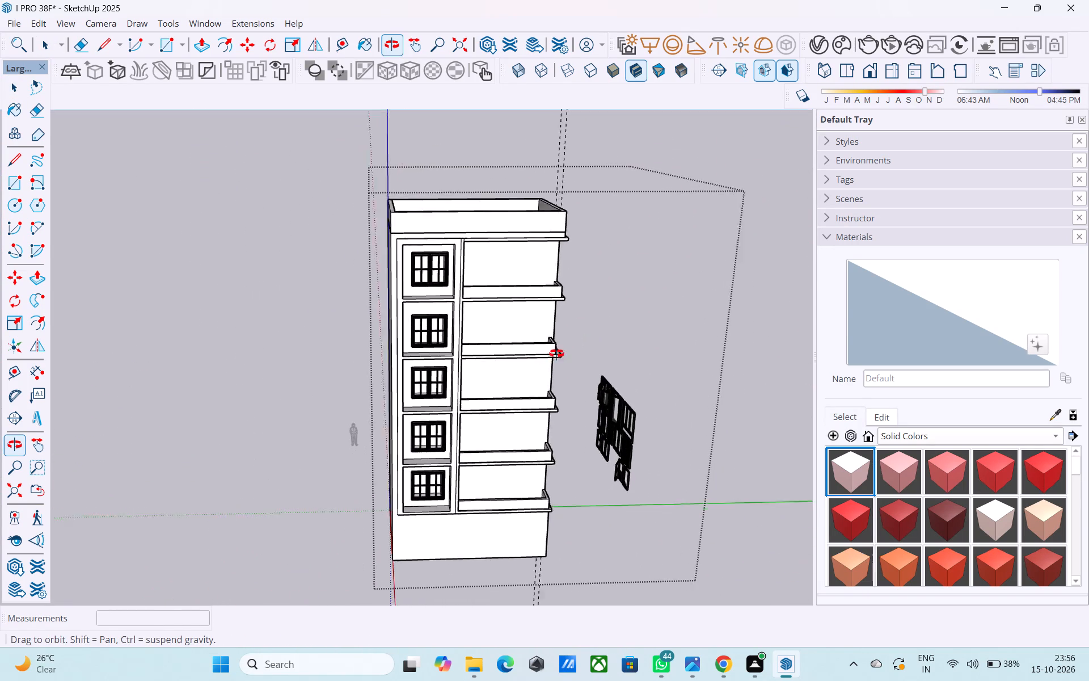
{"action": "middle_click_drag", "start_coordinate": [556, 354], "coordinate": [584, 348]}
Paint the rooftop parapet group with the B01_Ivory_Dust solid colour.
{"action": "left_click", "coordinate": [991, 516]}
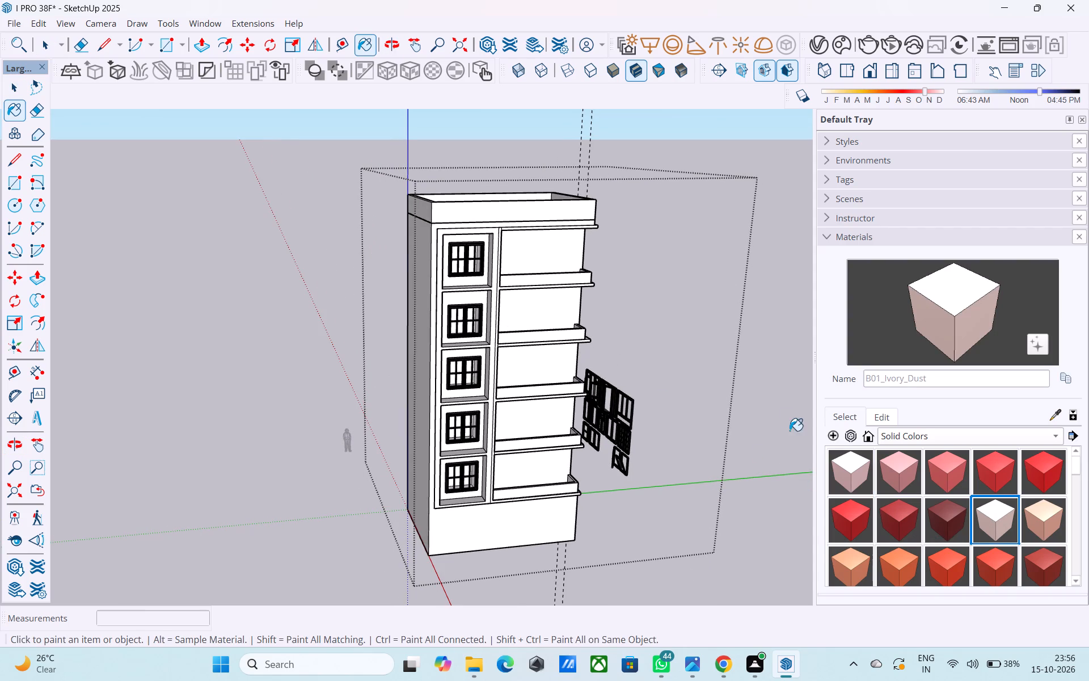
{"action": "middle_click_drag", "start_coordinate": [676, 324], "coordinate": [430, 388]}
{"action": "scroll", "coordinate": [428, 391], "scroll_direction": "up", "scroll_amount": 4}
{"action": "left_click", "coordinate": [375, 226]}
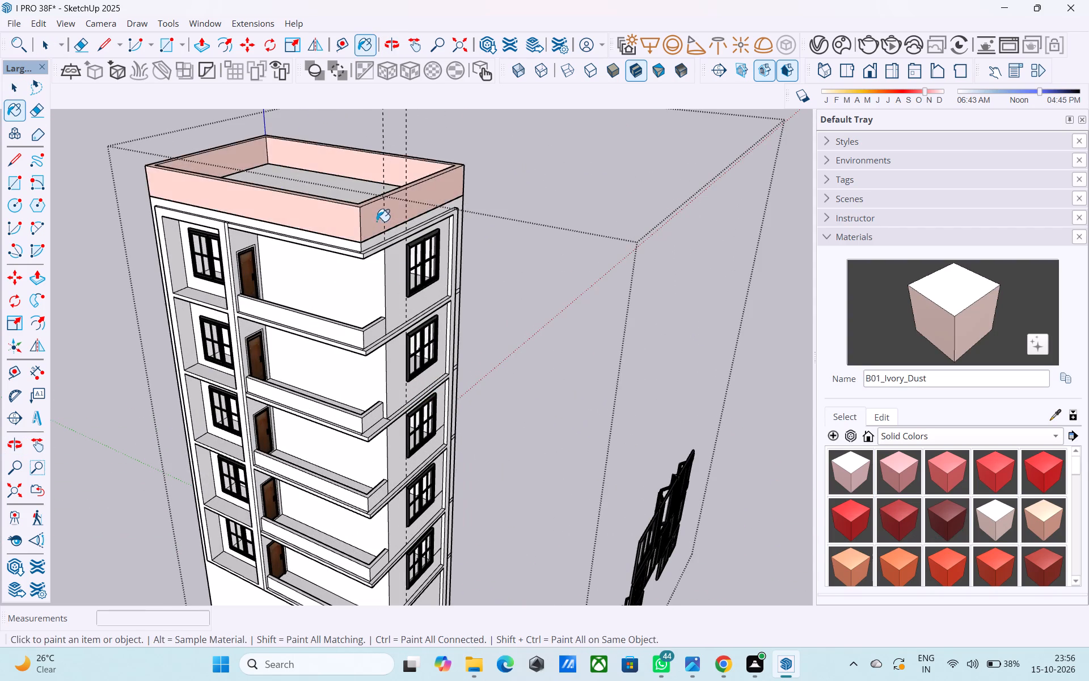
Paint the rooftop parapet group with the C01_Vanilla_Cream solid colour.
{"action": "scroll", "coordinate": [377, 232], "scroll_direction": "down", "scroll_amount": 3}
{"action": "middle_click_drag", "start_coordinate": [387, 282], "coordinate": [491, 278]}
{"action": "scroll", "coordinate": [847, 497], "scroll_direction": "down", "scroll_amount": 1}
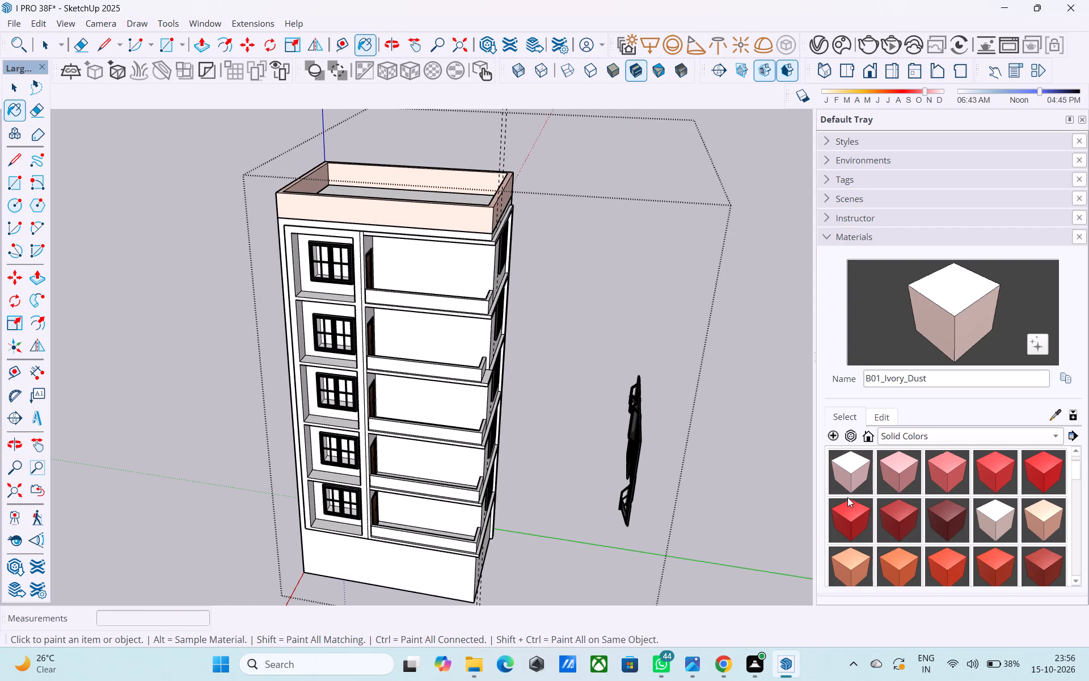
{"action": "scroll", "coordinate": [847, 497], "scroll_direction": "down", "scroll_amount": 2}
{"action": "left_click", "coordinate": [879, 515]}
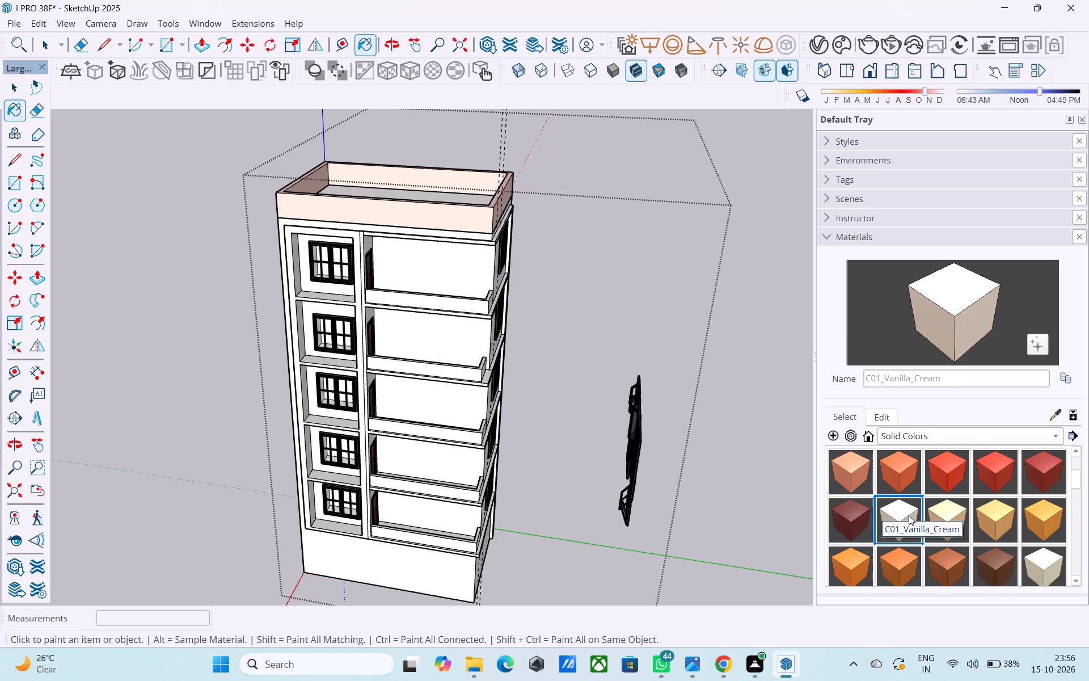
{"action": "left_click", "coordinate": [900, 510]}
{"action": "left_click", "coordinate": [429, 209]}
Paint the balcony back walls on all five floors and the blank side wall with C01_Vanilla_Cream.
{"action": "left_click", "coordinate": [415, 274]}
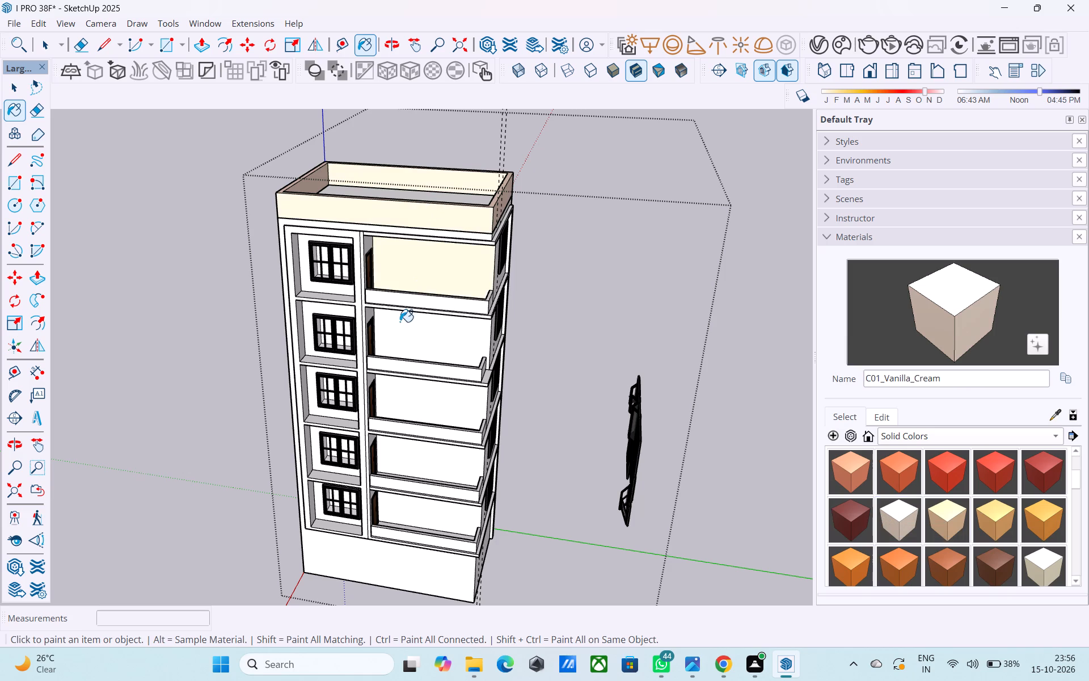
{"action": "left_click", "coordinate": [362, 276]}
{"action": "middle_click_drag", "start_coordinate": [353, 308], "coordinate": [626, 322]}
{"action": "left_click", "coordinate": [512, 329]}
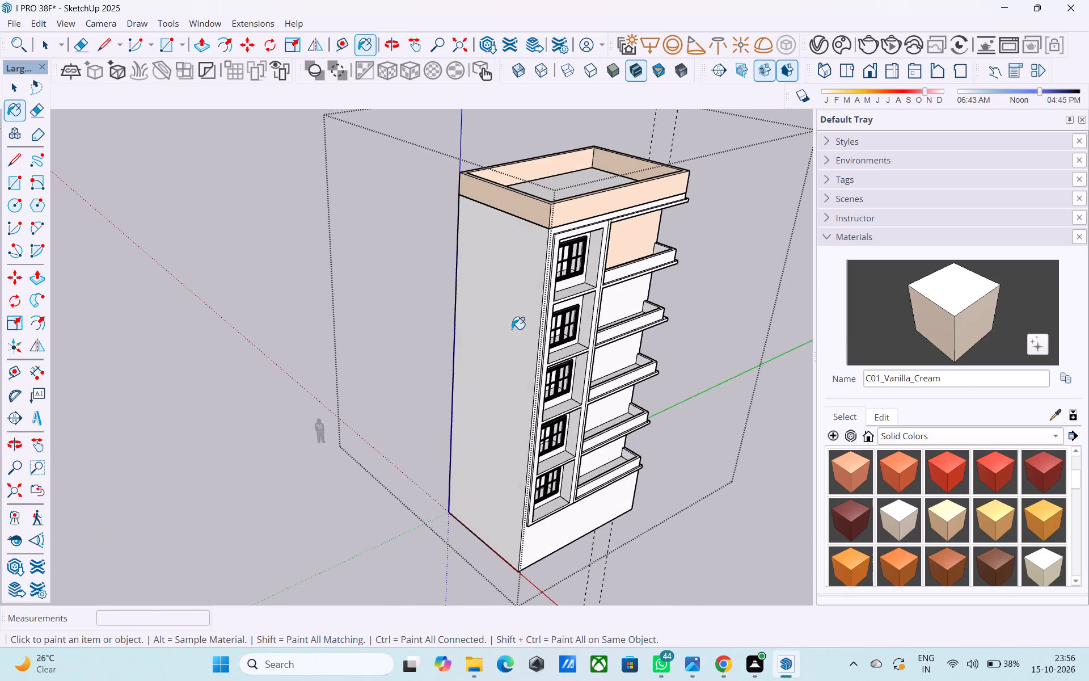
{"action": "middle_click_drag", "start_coordinate": [588, 353], "coordinate": [297, 263]}
{"action": "middle_click_drag", "start_coordinate": [409, 313], "coordinate": [365, 316]}
{"action": "left_click", "coordinate": [423, 242]}
{"action": "left_click", "coordinate": [383, 327]}
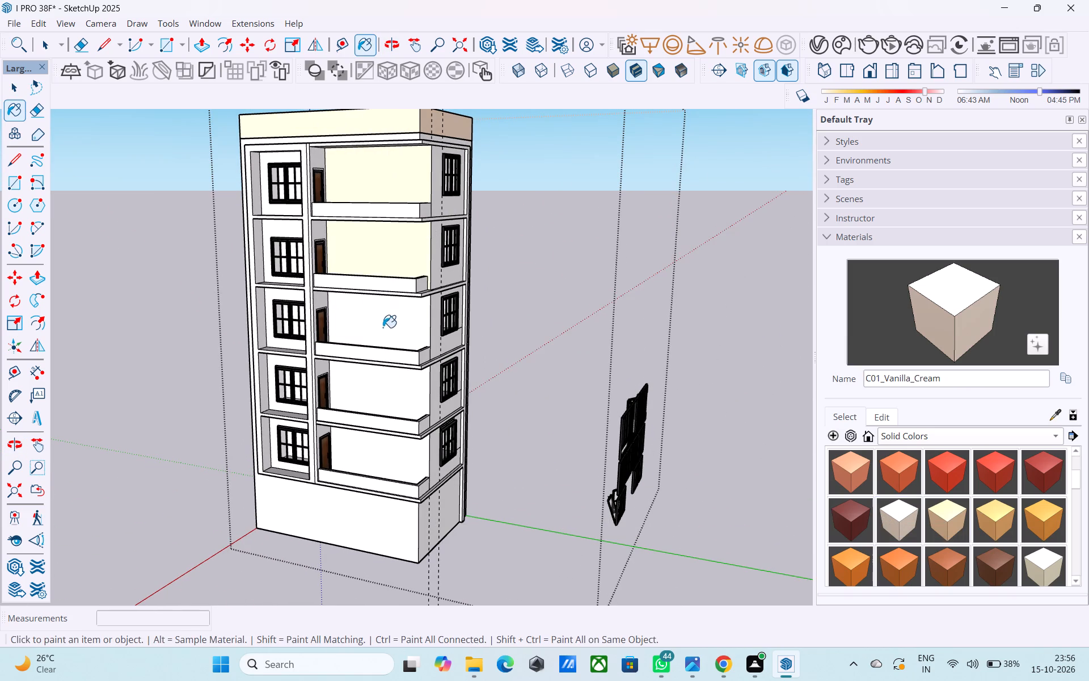
{"action": "left_click", "coordinate": [388, 377]}
{"action": "left_click", "coordinate": [387, 413]}
{"action": "left_click", "coordinate": [386, 444]}
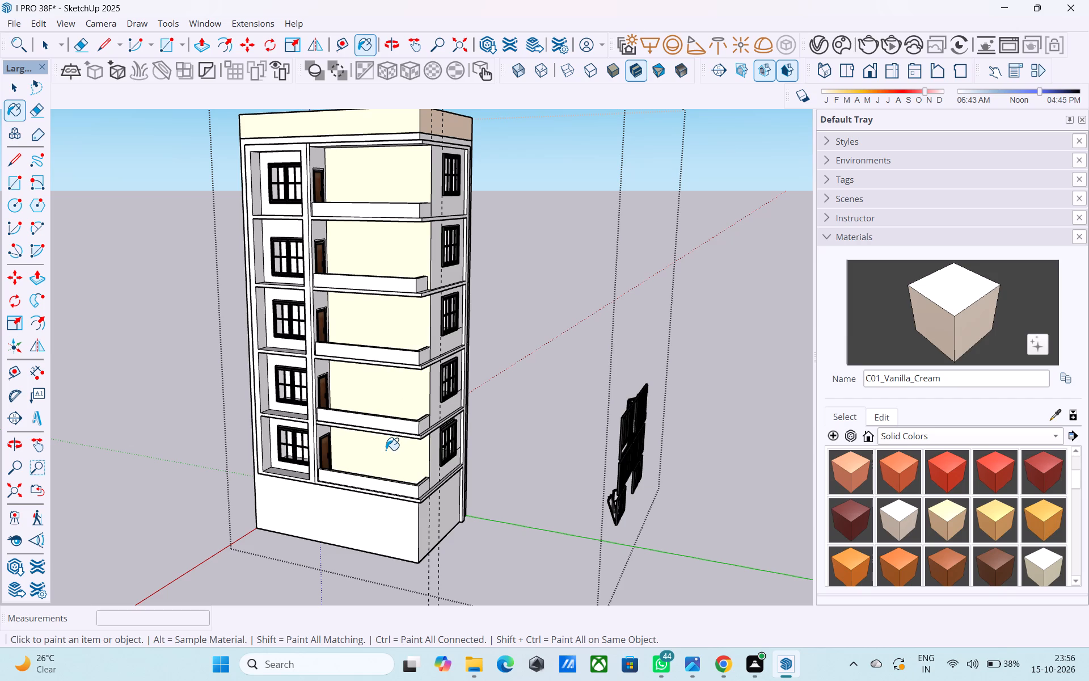
Paint the window-side walls and balcony parapets of the upper two floors with C01_Vanilla_Cream.
{"action": "scroll", "coordinate": [386, 450], "scroll_direction": "down", "scroll_amount": 2}
{"action": "middle_click_drag", "start_coordinate": [386, 450], "coordinate": [257, 491]}
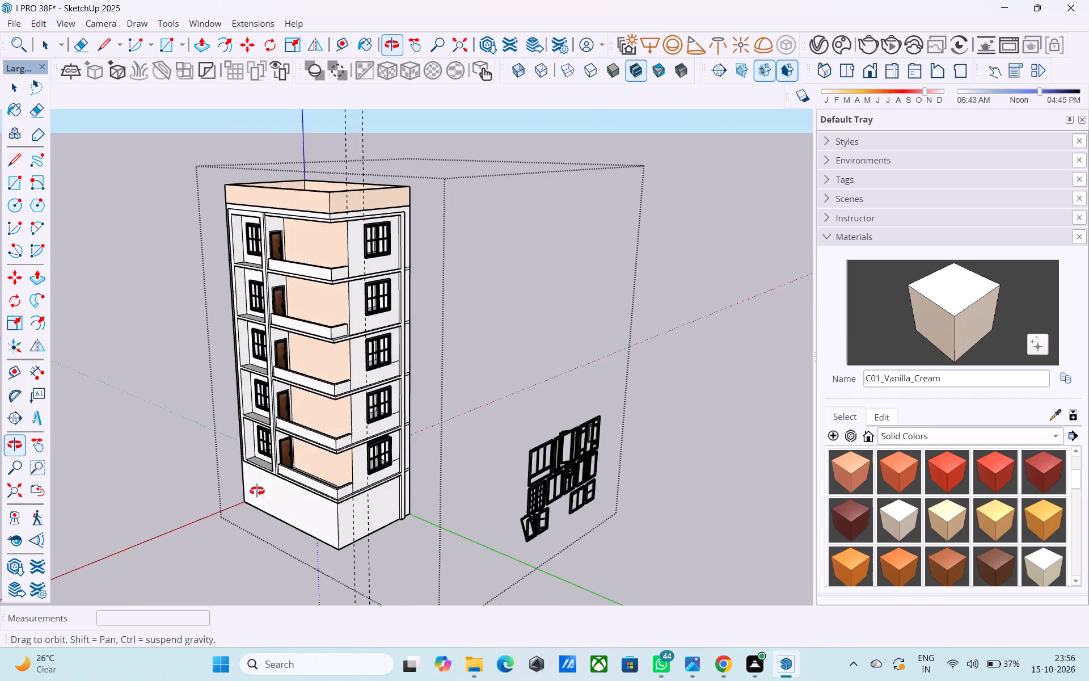
{"action": "middle_click_drag", "start_coordinate": [257, 491], "coordinate": [229, 516]}
{"action": "scroll", "coordinate": [325, 379], "scroll_direction": "up", "scroll_amount": 4}
{"action": "left_click", "coordinate": [321, 340]}
{"action": "left_click", "coordinate": [296, 350]}
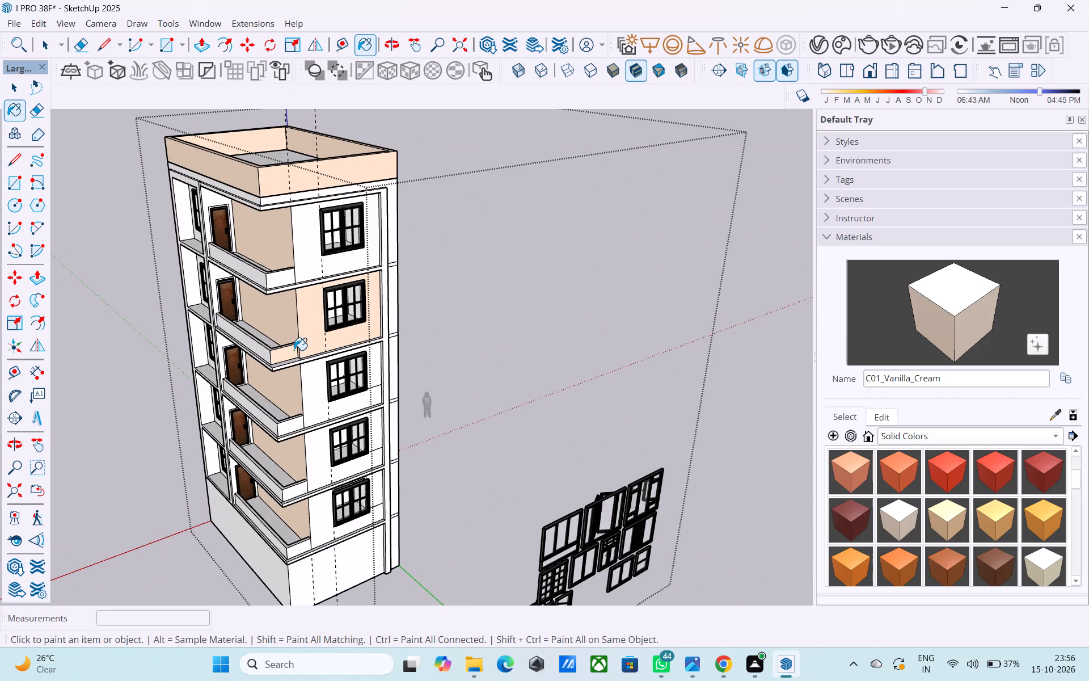
{"action": "scroll", "coordinate": [313, 262], "scroll_direction": "up", "scroll_amount": 4}
{"action": "left_click", "coordinate": [312, 262]}
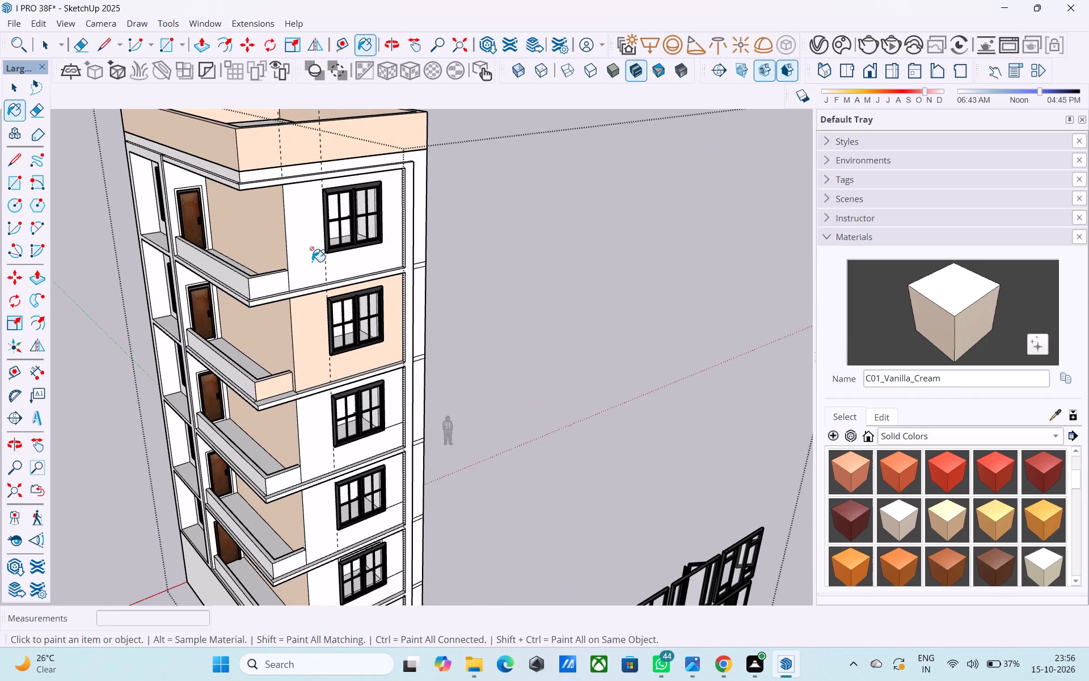
{"action": "left_click", "coordinate": [278, 278]}
{"action": "left_click", "coordinate": [223, 269]}
Paint the front facade frame and the window walls in the upper two front recesses with C01_Vanilla_Cream.
{"action": "scroll", "coordinate": [255, 281], "scroll_direction": "down", "scroll_amount": 4}
{"action": "middle_click_drag", "start_coordinate": [263, 287], "coordinate": [469, 292]}
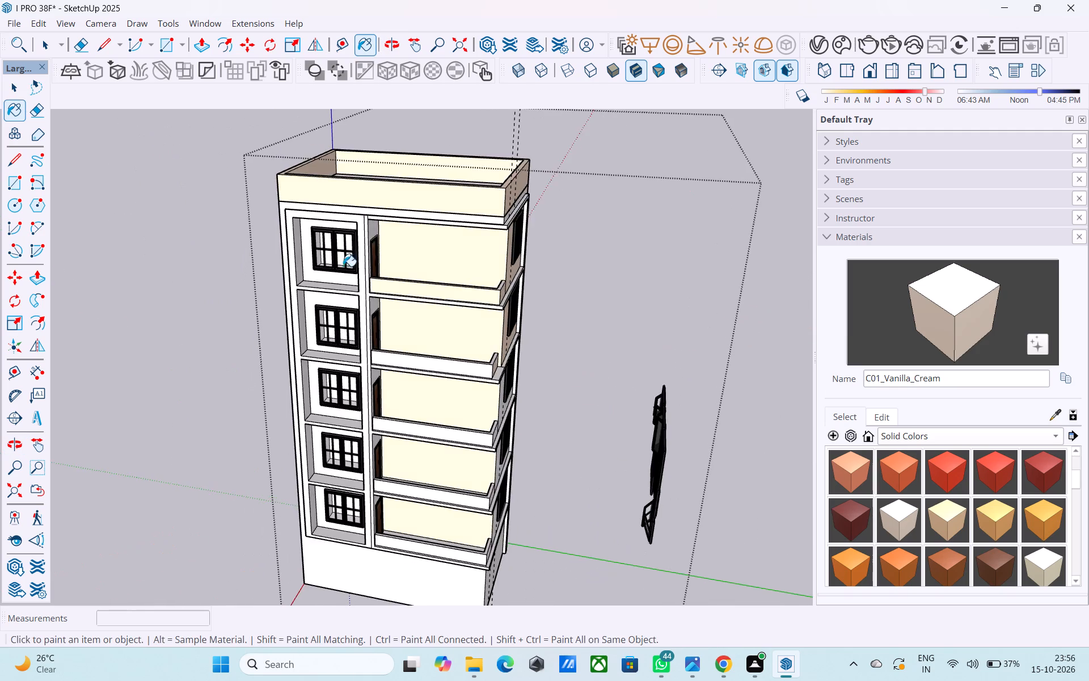
{"action": "scroll", "coordinate": [342, 262], "scroll_direction": "up", "scroll_amount": 6}
{"action": "left_click", "coordinate": [306, 176]}
{"action": "left_click", "coordinate": [299, 184]}
{"action": "left_click", "coordinate": [285, 218]}
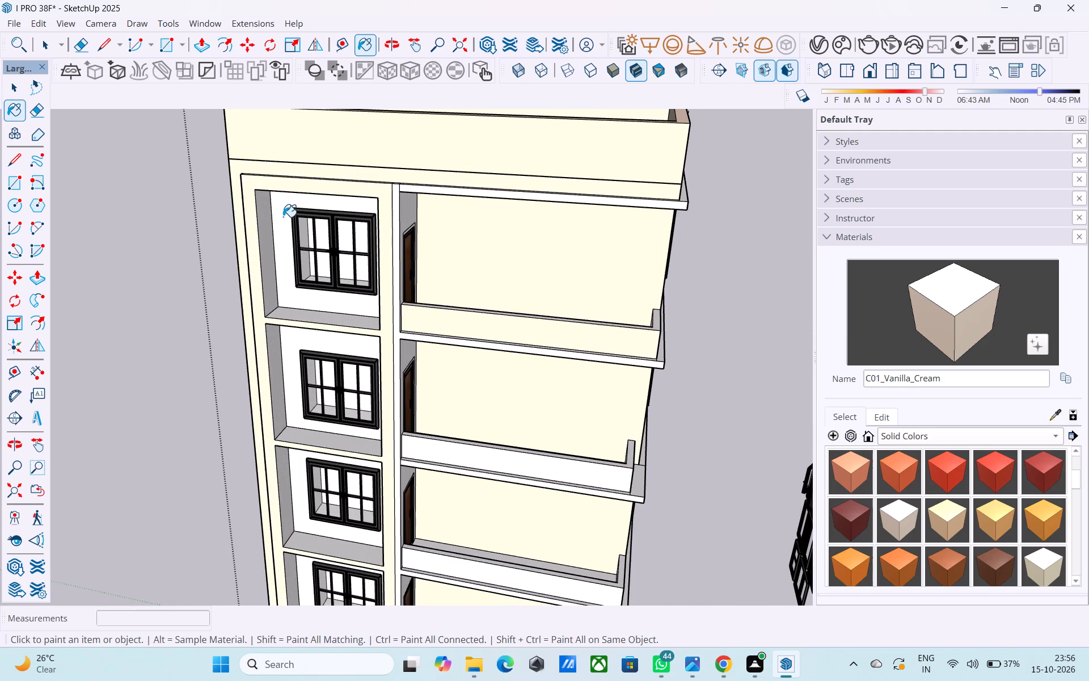
{"action": "left_click", "coordinate": [299, 338]}
Paint the remaining front balcony parapets and recessed window walls down to the lowest balcony floor with C01_Vanilla_Cream.
{"action": "middle_click_drag", "start_coordinate": [306, 347], "coordinate": [310, 289]}
{"action": "scroll", "coordinate": [357, 284], "scroll_direction": "down", "scroll_amount": 3}
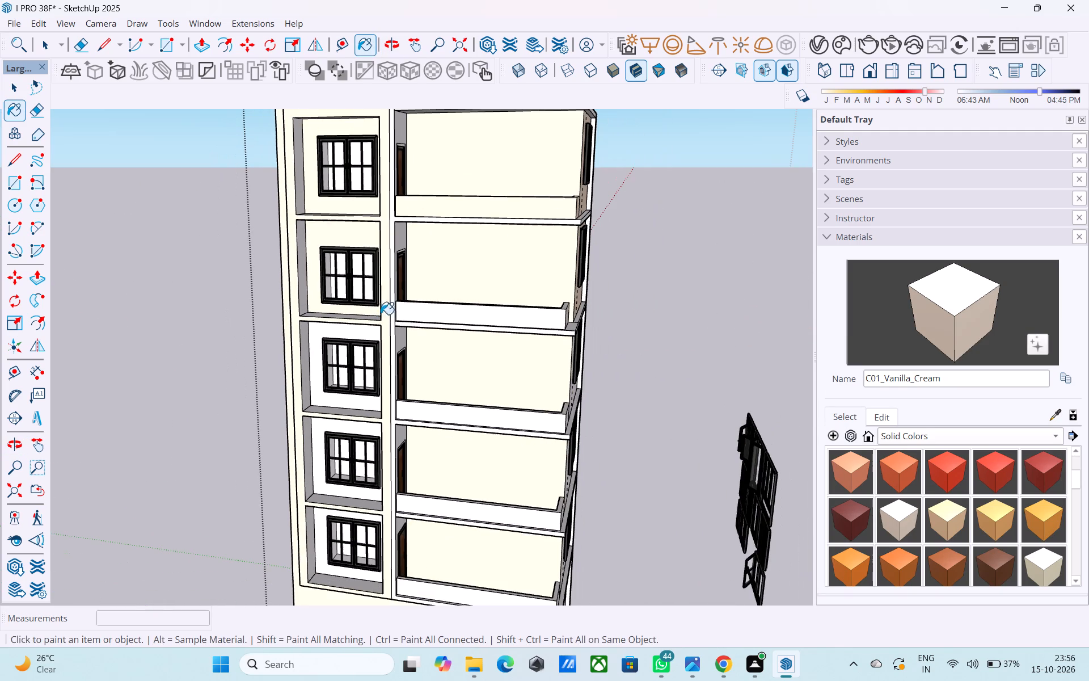
{"action": "left_click", "coordinate": [392, 313]}
{"action": "left_click", "coordinate": [408, 319]}
{"action": "scroll", "coordinate": [386, 350], "scroll_direction": "up", "scroll_amount": 6}
{"action": "left_click", "coordinate": [357, 321]}
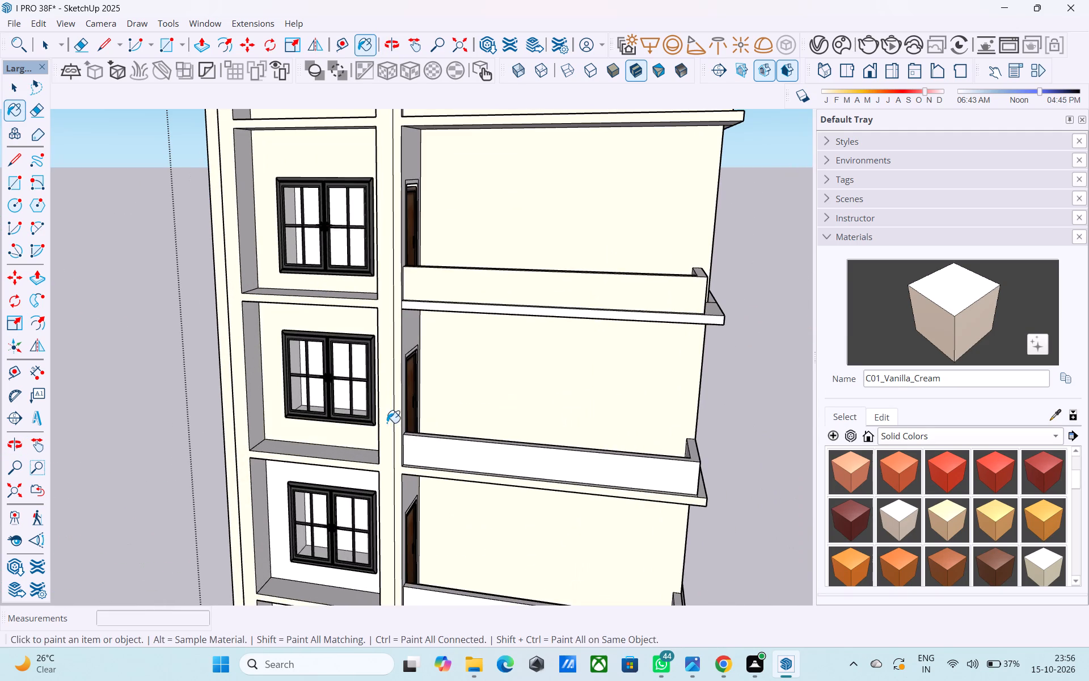
{"action": "left_click", "coordinate": [413, 442]}
{"action": "left_click", "coordinate": [299, 473]}
{"action": "scroll", "coordinate": [289, 455], "scroll_direction": "down", "scroll_amount": 4}
{"action": "middle_click_drag", "start_coordinate": [282, 435], "coordinate": [304, 321]}
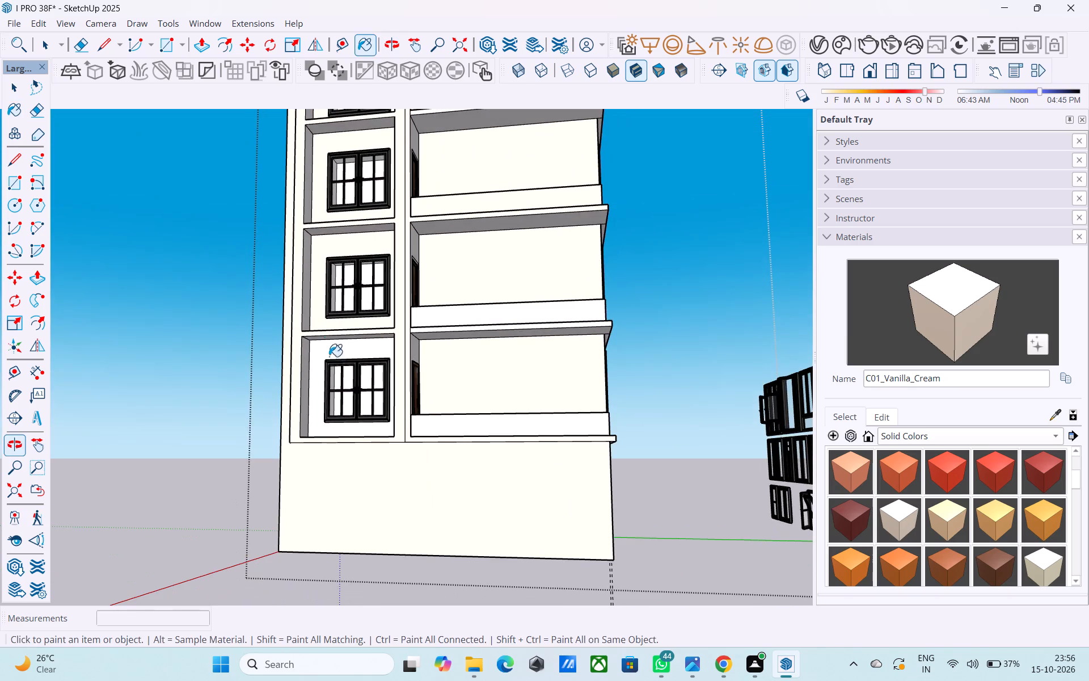
{"action": "left_click", "coordinate": [318, 355]}
{"action": "left_click", "coordinate": [451, 316]}
{"action": "left_click", "coordinate": [458, 419]}
Paint the lowest door wall, the lower window-side walls, and the adjoining balcony end and slab edges with C01_Vanilla_Cream.
{"action": "middle_click_drag", "start_coordinate": [468, 407], "coordinate": [390, 426]}
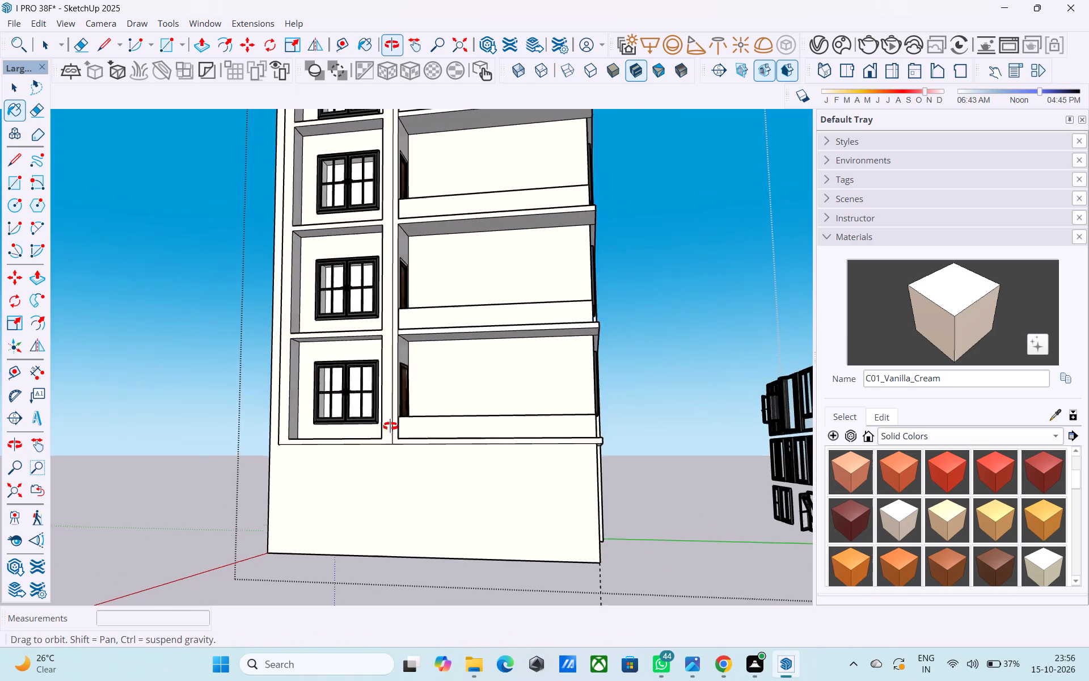
{"action": "middle_click_drag", "start_coordinate": [390, 426], "coordinate": [319, 447]}
{"action": "scroll", "coordinate": [201, 413], "scroll_direction": "up", "scroll_amount": 3}
{"action": "left_click", "coordinate": [201, 413]}
{"action": "left_click", "coordinate": [400, 473]}
{"action": "left_click", "coordinate": [408, 474]}
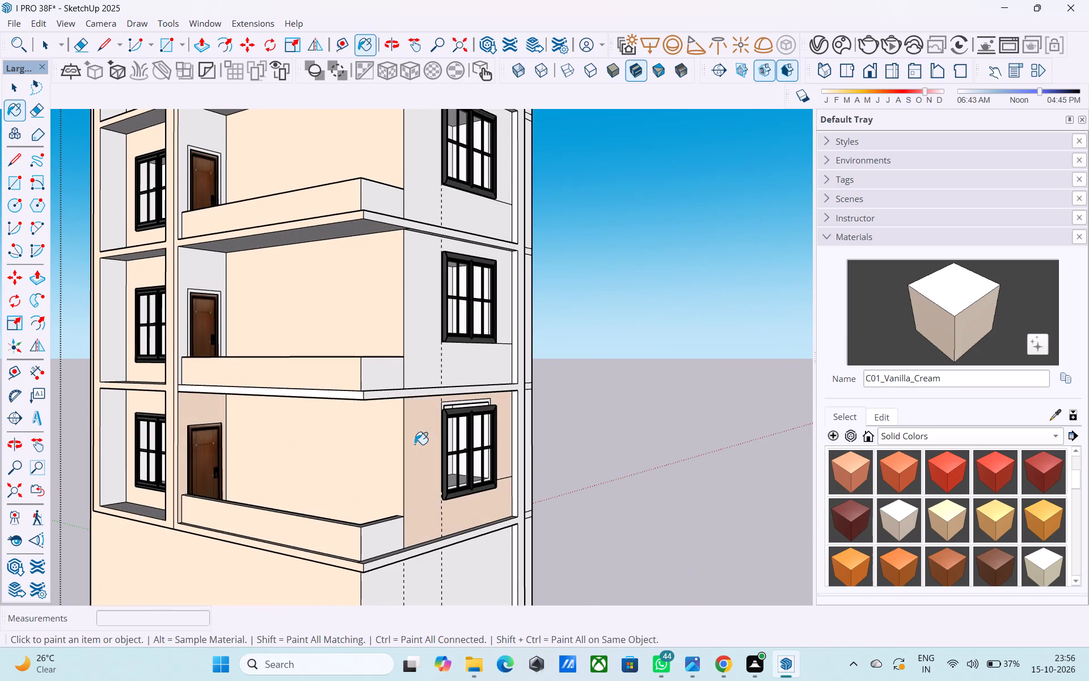
{"action": "left_click", "coordinate": [417, 377]}
{"action": "left_click", "coordinate": [380, 378]}
{"action": "scroll", "coordinate": [386, 396], "scroll_direction": "up", "scroll_amount": 4}
{"action": "left_click", "coordinate": [386, 396]}
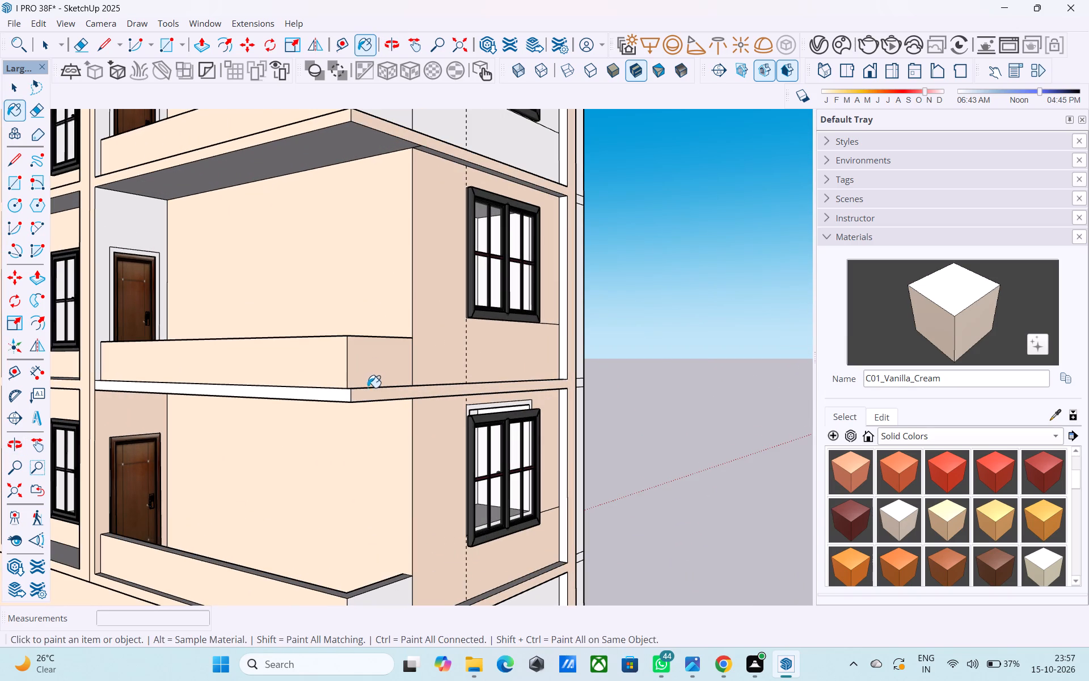
{"action": "left_click", "coordinate": [350, 394]}
Paint the third-floor window-side wall, lower door and recess side walls, remaining balcony ends and base side wall with C01_Vanilla_Cream.
{"action": "scroll", "coordinate": [359, 392], "scroll_direction": "down", "scroll_amount": 3}
{"action": "middle_click_drag", "start_coordinate": [357, 409], "coordinate": [348, 453]}
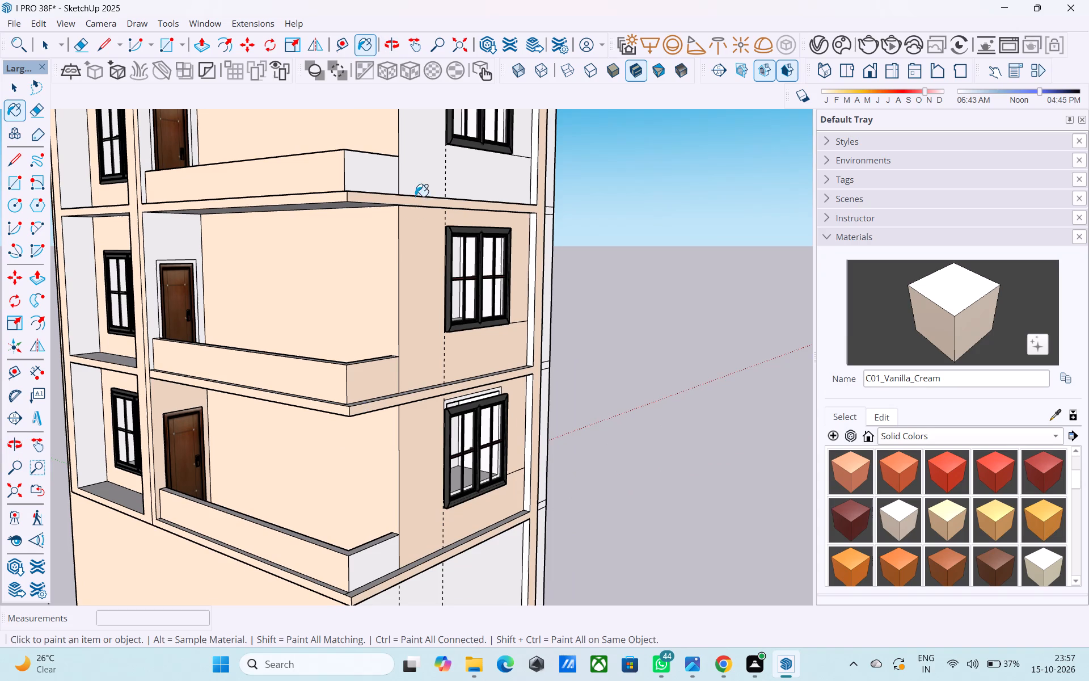
{"action": "left_click", "coordinate": [395, 172]}
{"action": "left_click", "coordinate": [446, 172]}
{"action": "scroll", "coordinate": [410, 208], "scroll_direction": "down", "scroll_amount": 4}
{"action": "left_click", "coordinate": [428, 191]}
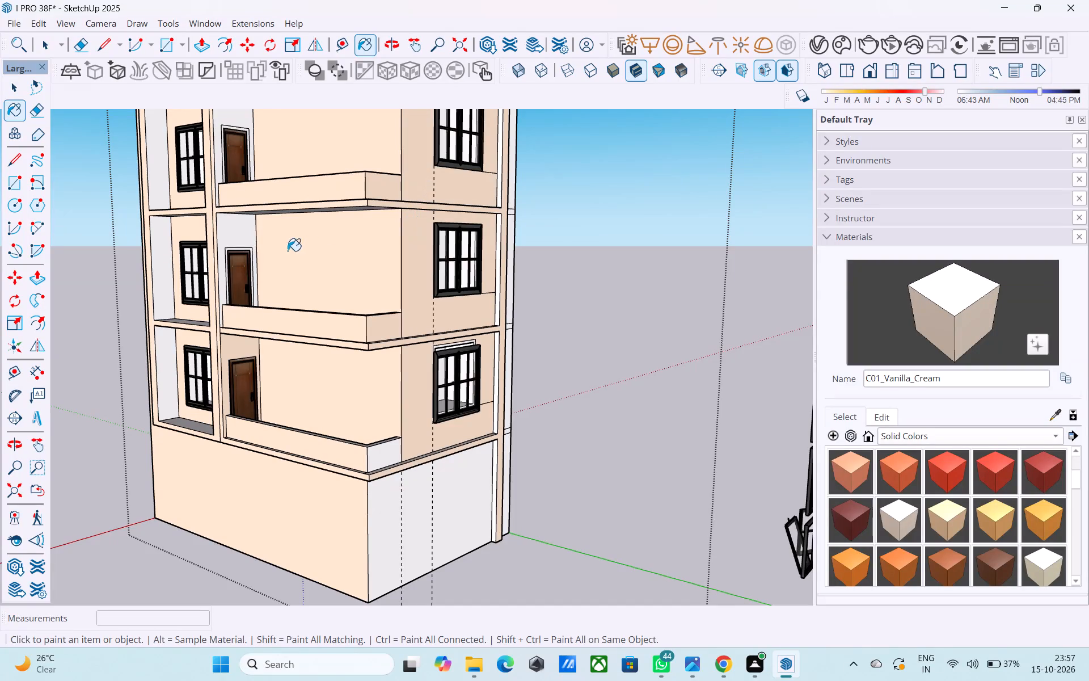
{"action": "left_click", "coordinate": [231, 237]}
{"action": "left_click", "coordinate": [167, 244]}
{"action": "left_click", "coordinate": [166, 204]}
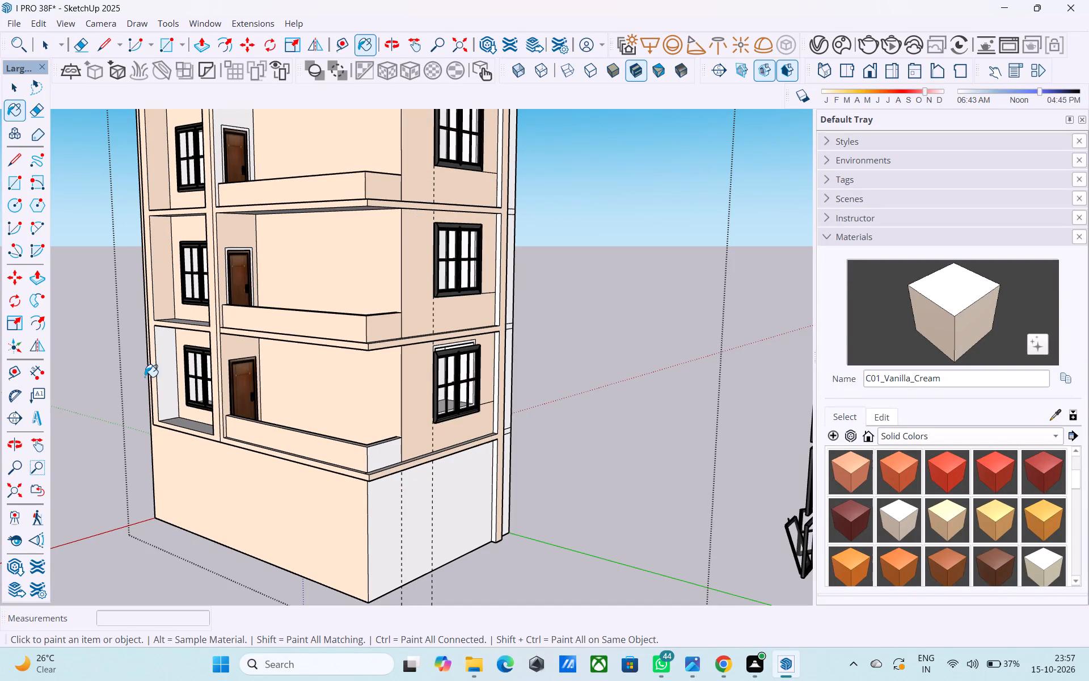
{"action": "left_click", "coordinate": [157, 369]}
{"action": "left_click", "coordinate": [399, 527]}
{"action": "left_click", "coordinate": [382, 457]}
Paint the lower part of the window side's projecting vertical trim and the corner strip beside it with C01_Vanilla_Cream.
{"action": "middle_click_drag", "start_coordinate": [520, 498], "coordinate": [486, 477]}
{"action": "scroll", "coordinate": [472, 478], "scroll_direction": "up", "scroll_amount": 6}
{"action": "left_click", "coordinate": [480, 469]}
{"action": "left_click", "coordinate": [460, 422]}
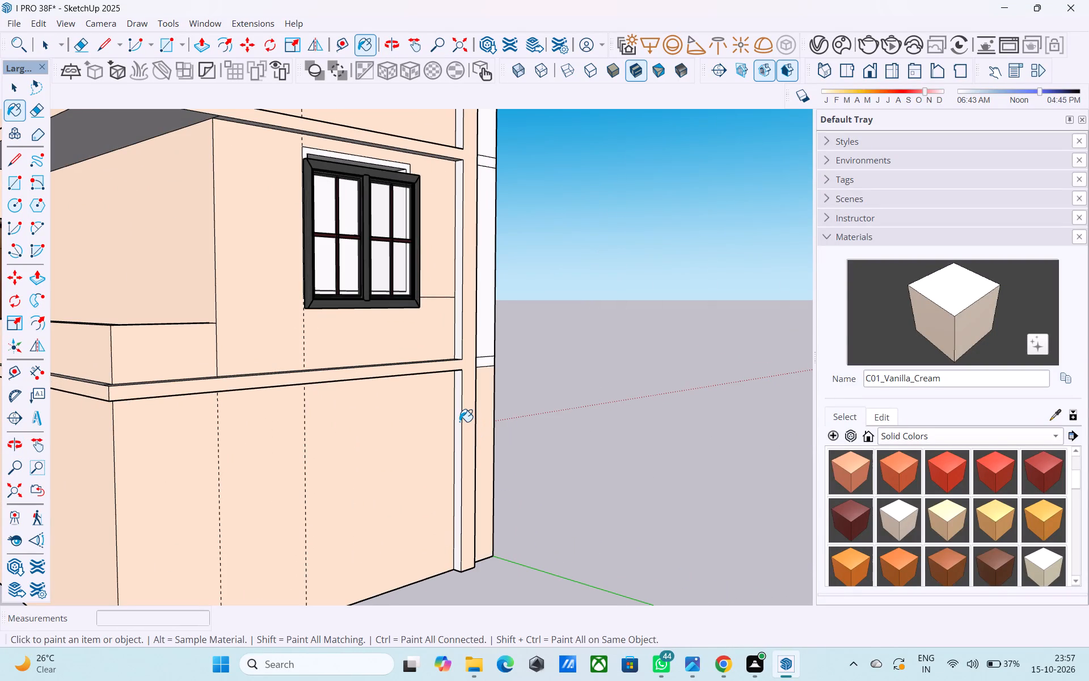
{"action": "left_click", "coordinate": [457, 343]}
{"action": "left_click", "coordinate": [485, 320]}
{"action": "left_click", "coordinate": [487, 360]}
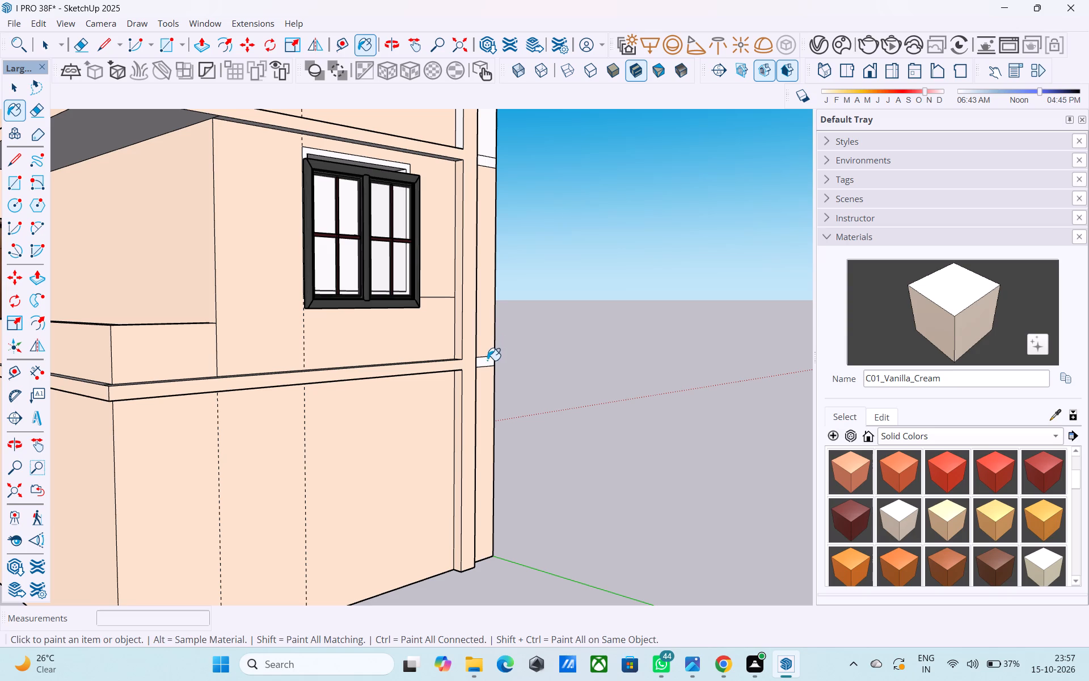
Paint the remaining corner strip faces and floor bands on the window side up to the parapet with C01_Vanilla_Cream.
{"action": "middle_click_drag", "start_coordinate": [432, 423], "coordinate": [395, 531]}
{"action": "scroll", "coordinate": [392, 531], "scroll_direction": "down", "scroll_amount": 5}
{"action": "middle_click_drag", "start_coordinate": [401, 390], "coordinate": [324, 427]}
{"action": "scroll", "coordinate": [310, 368], "scroll_direction": "up", "scroll_amount": 2}
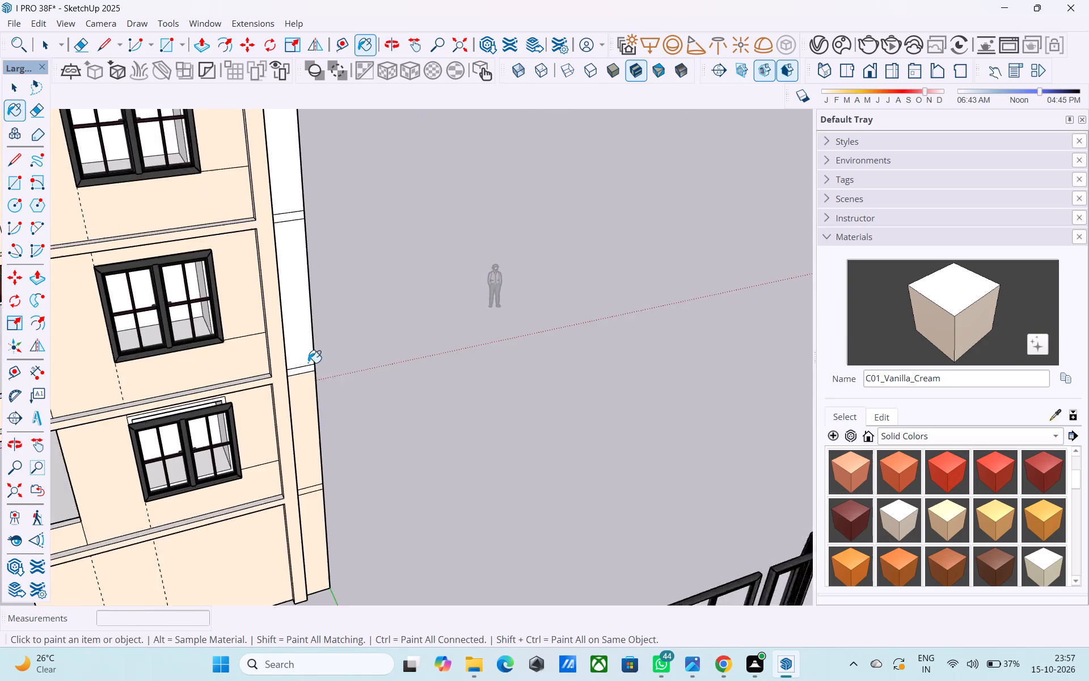
{"action": "left_click", "coordinate": [301, 343]}
{"action": "left_click", "coordinate": [299, 372]}
{"action": "scroll", "coordinate": [313, 452], "scroll_direction": "down", "scroll_amount": 6}
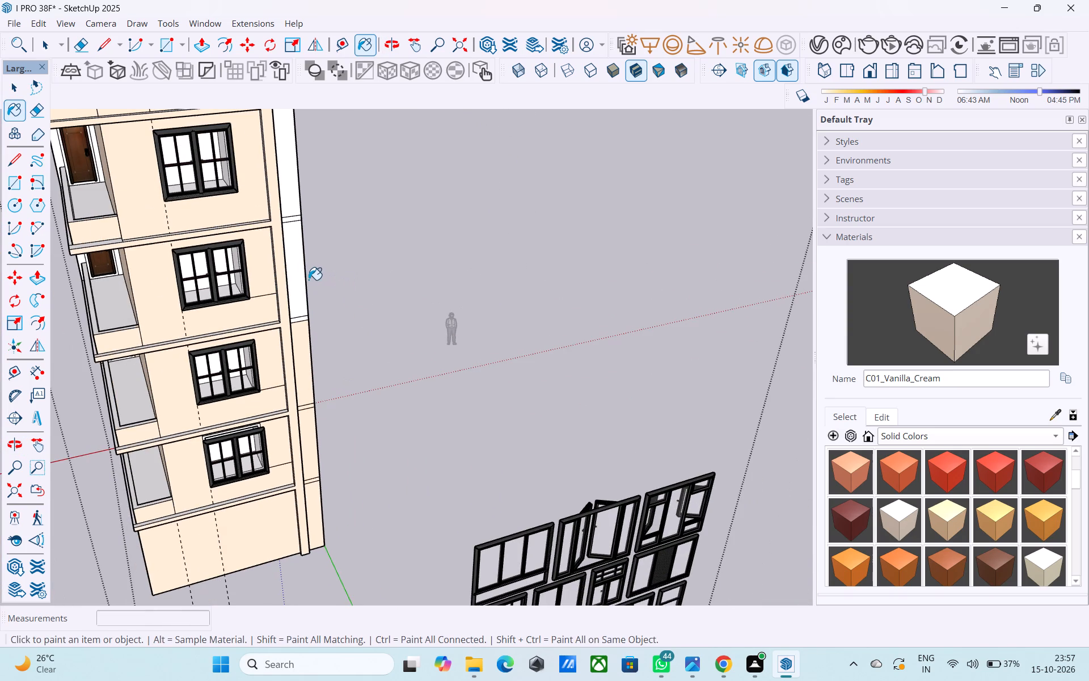
{"action": "left_click", "coordinate": [305, 278]}
{"action": "scroll", "coordinate": [296, 219], "scroll_direction": "up", "scroll_amount": 5}
{"action": "left_click", "coordinate": [292, 196]}
{"action": "left_click", "coordinate": [289, 231]}
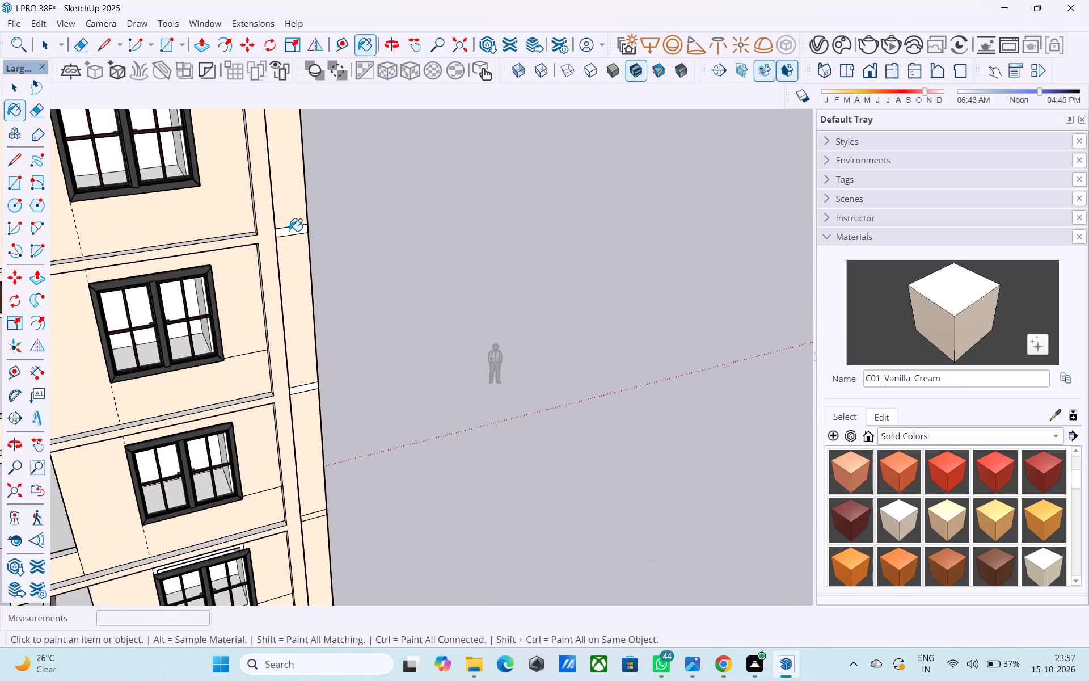
{"action": "left_click", "coordinate": [296, 391]}
{"action": "scroll", "coordinate": [332, 359], "scroll_direction": "down", "scroll_amount": 8}
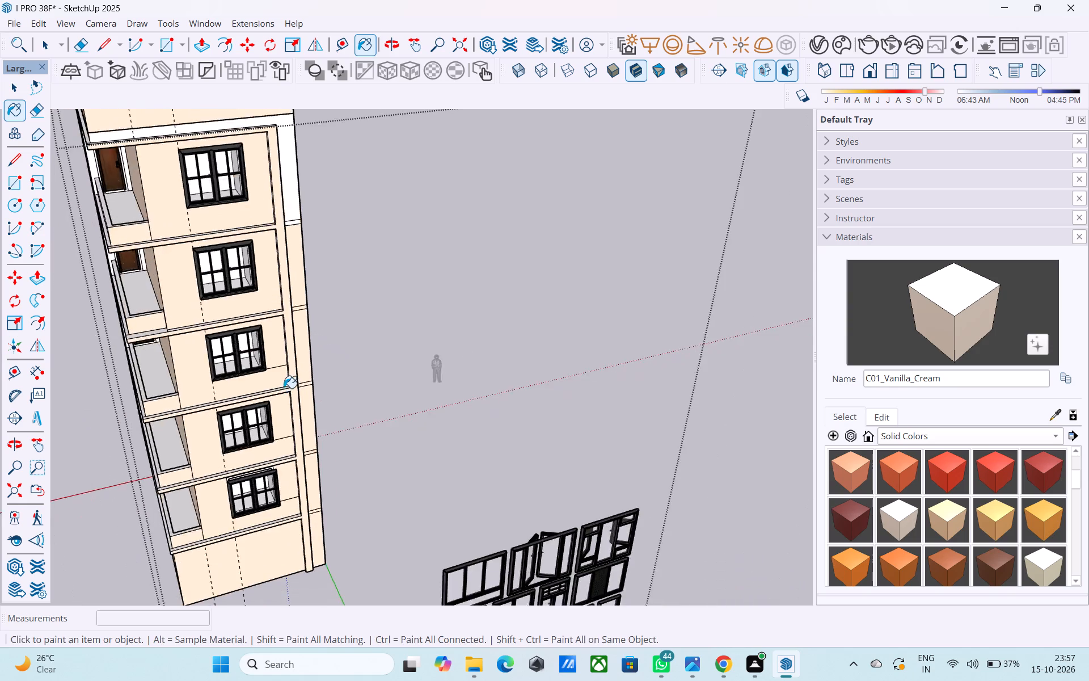
{"action": "scroll", "coordinate": [284, 388], "scroll_direction": "down", "scroll_amount": 3}
{"action": "middle_click_drag", "start_coordinate": [282, 401], "coordinate": [291, 449]}
{"action": "scroll", "coordinate": [288, 327], "scroll_direction": "up", "scroll_amount": 6}
{"action": "left_click", "coordinate": [290, 277]}
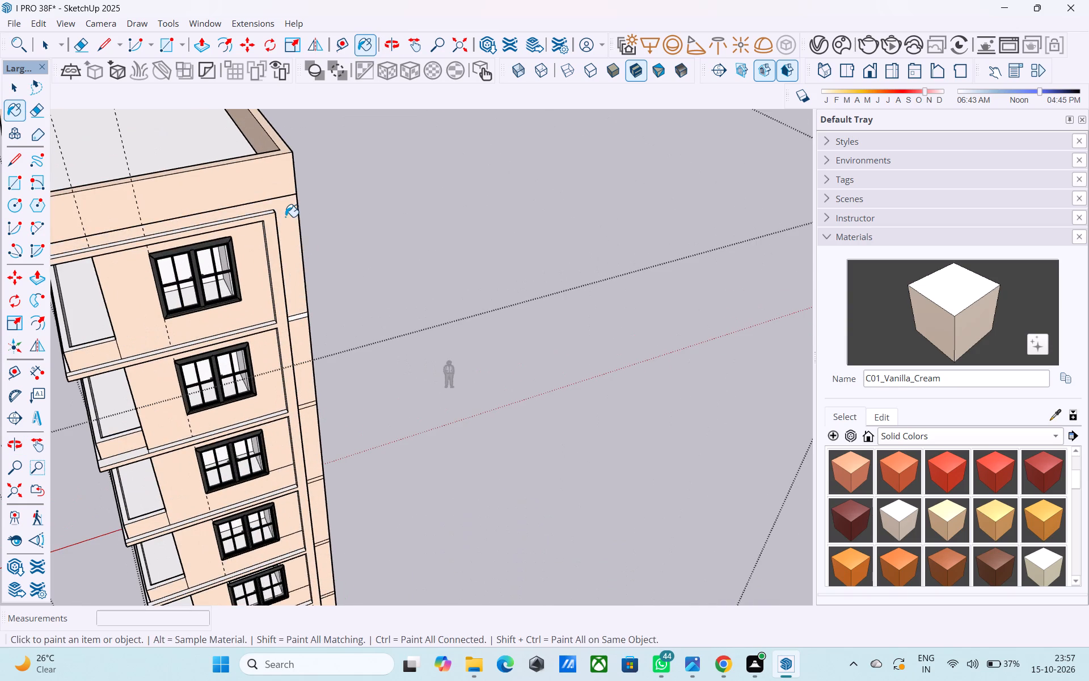
{"action": "scroll", "coordinate": [287, 222], "scroll_direction": "down", "scroll_amount": 4}
{"action": "middle_click_drag", "start_coordinate": [213, 274], "coordinate": [468, 289]}
{"action": "left_click", "coordinate": [406, 252]}
Examine the painted building from the front, the blank side and the window side for unpainted faces.
{"action": "middle_click_drag", "start_coordinate": [366, 314], "coordinate": [472, 137]}
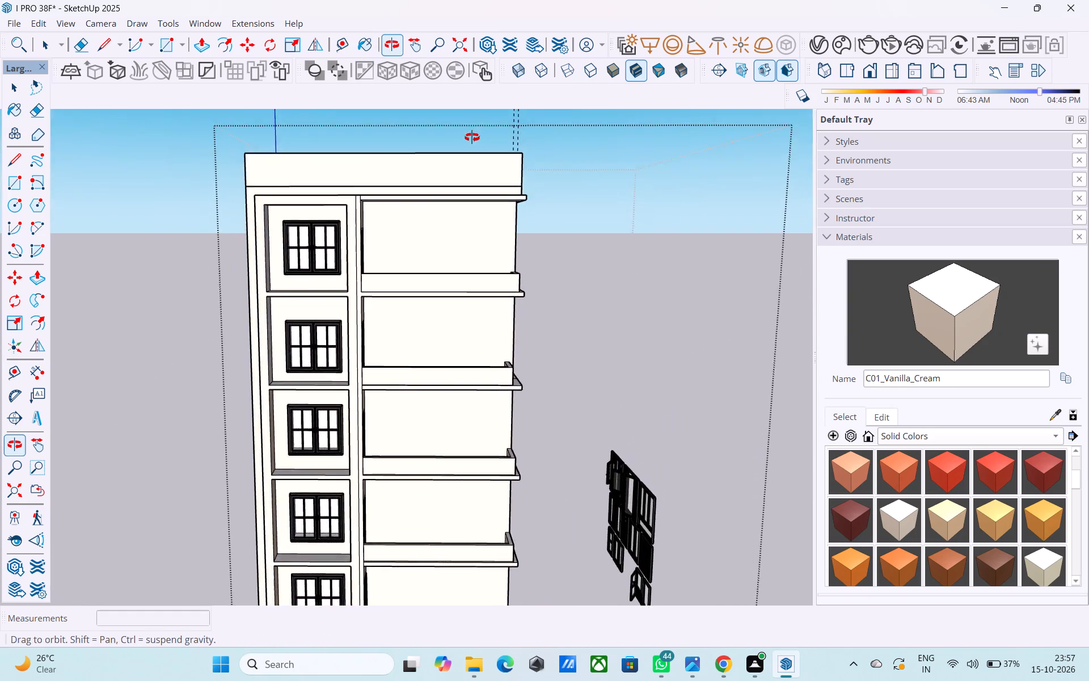
{"action": "middle_click_drag", "start_coordinate": [472, 137], "coordinate": [547, 187]}
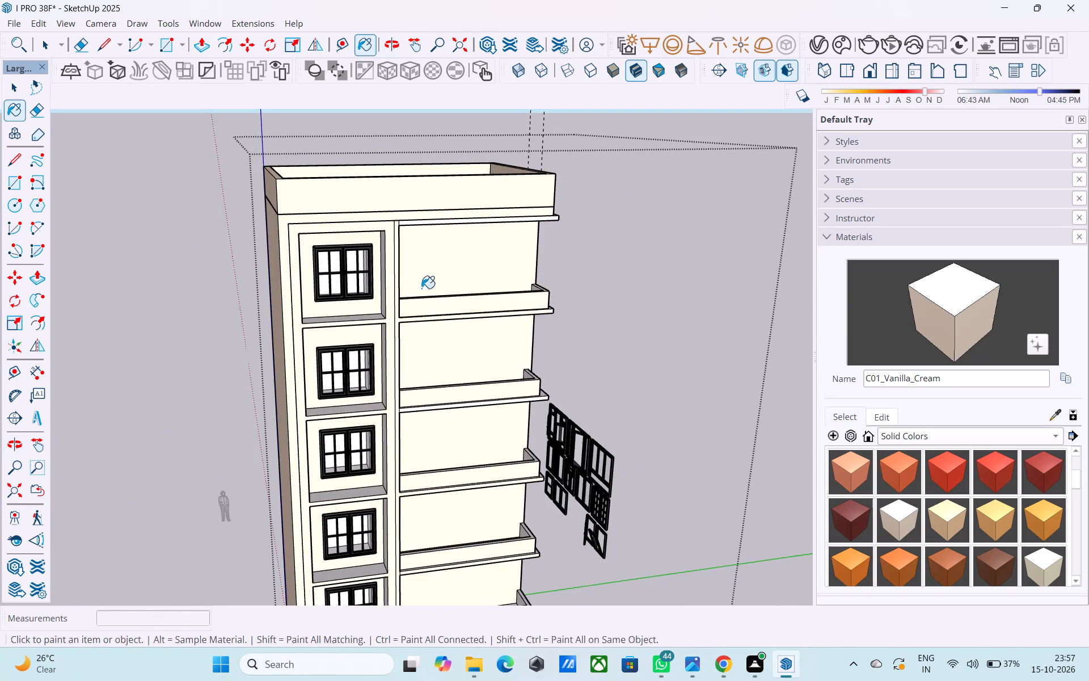
{"action": "middle_click_drag", "start_coordinate": [421, 289], "coordinate": [475, 268]}
{"action": "middle_click_drag", "start_coordinate": [552, 309], "coordinate": [593, 289]}
{"action": "scroll", "coordinate": [552, 305], "scroll_direction": "down", "scroll_amount": 6}
{"action": "middle_click_drag", "start_coordinate": [527, 330], "coordinate": [513, 334]}
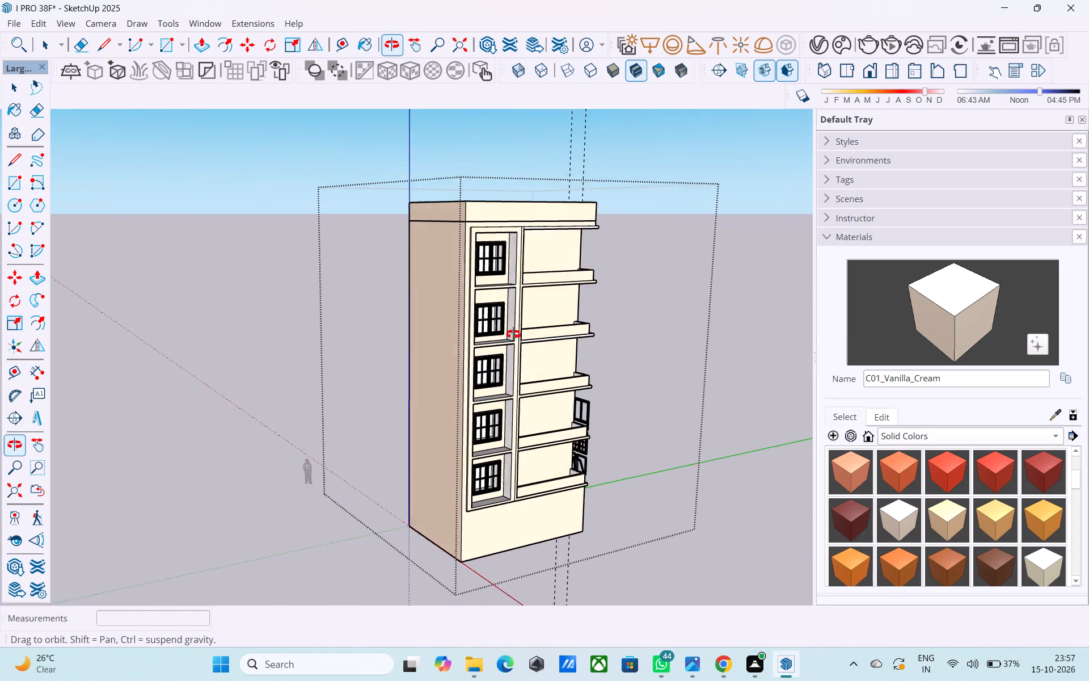
{"action": "middle_click_drag", "start_coordinate": [513, 334], "coordinate": [477, 335]}
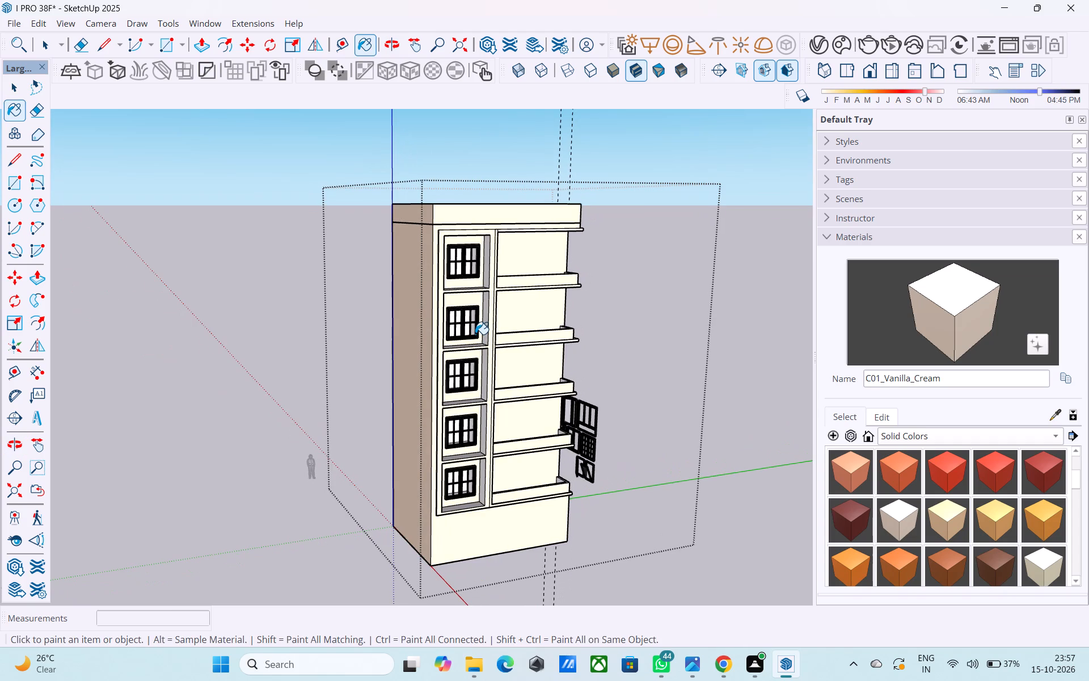
{"action": "middle_click_drag", "start_coordinate": [475, 333], "coordinate": [251, 360]}
{"action": "middle_click_drag", "start_coordinate": [376, 347], "coordinate": [323, 361]}
Paint the upper three balcony door walls and the upper window recess side walls with C01_Vanilla_Cream.
{"action": "scroll", "coordinate": [289, 295], "scroll_direction": "up", "scroll_amount": 13}
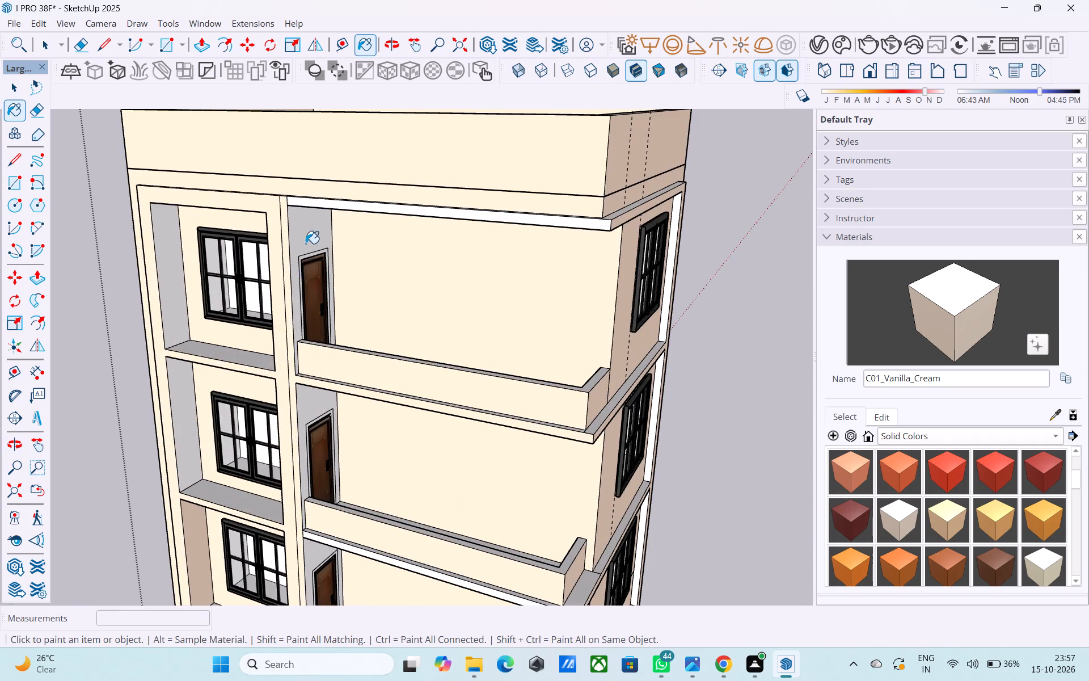
{"action": "left_click", "coordinate": [306, 242]}
{"action": "middle_click_drag", "start_coordinate": [292, 293], "coordinate": [263, 220]}
{"action": "scroll", "coordinate": [284, 280], "scroll_direction": "up", "scroll_amount": 1}
{"action": "scroll", "coordinate": [362, 397], "scroll_direction": "up", "scroll_amount": 3}
{"action": "left_click", "coordinate": [297, 412]}
{"action": "scroll", "coordinate": [341, 297], "scroll_direction": "down", "scroll_amount": 3}
{"action": "scroll", "coordinate": [341, 297], "scroll_direction": "up", "scroll_amount": 1}
{"action": "scroll", "coordinate": [341, 297], "scroll_direction": "down", "scroll_amount": 3}
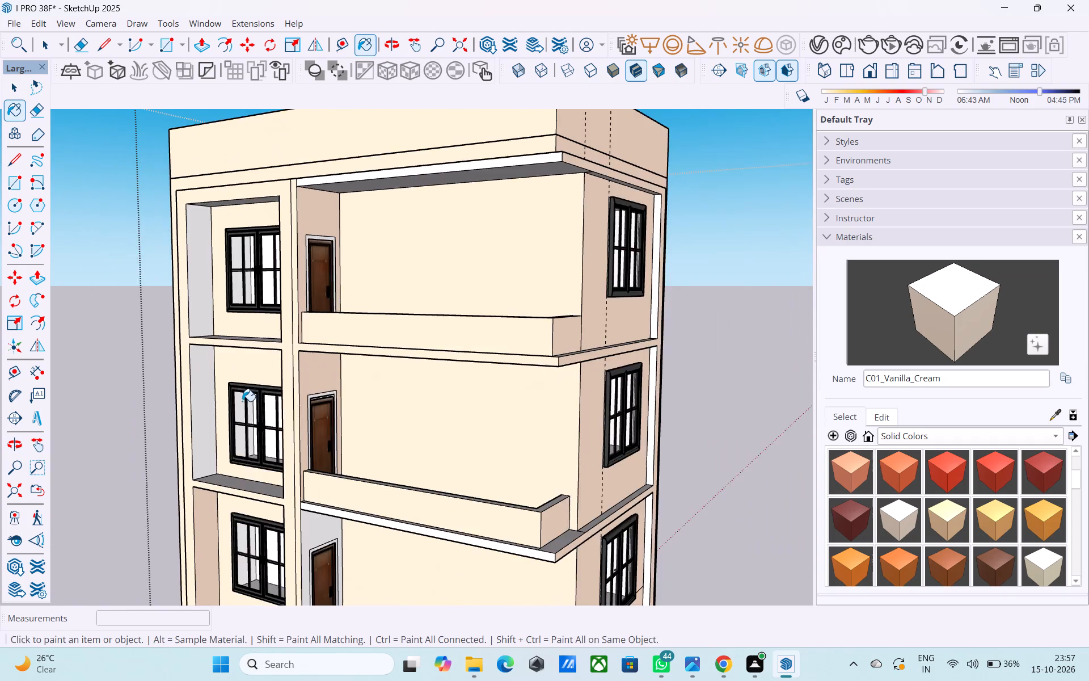
{"action": "scroll", "coordinate": [242, 401], "scroll_direction": "up", "scroll_amount": 4}
{"action": "left_click", "coordinate": [200, 378]}
{"action": "left_click", "coordinate": [194, 265]}
{"action": "scroll", "coordinate": [180, 251], "scroll_direction": "down", "scroll_amount": 6}
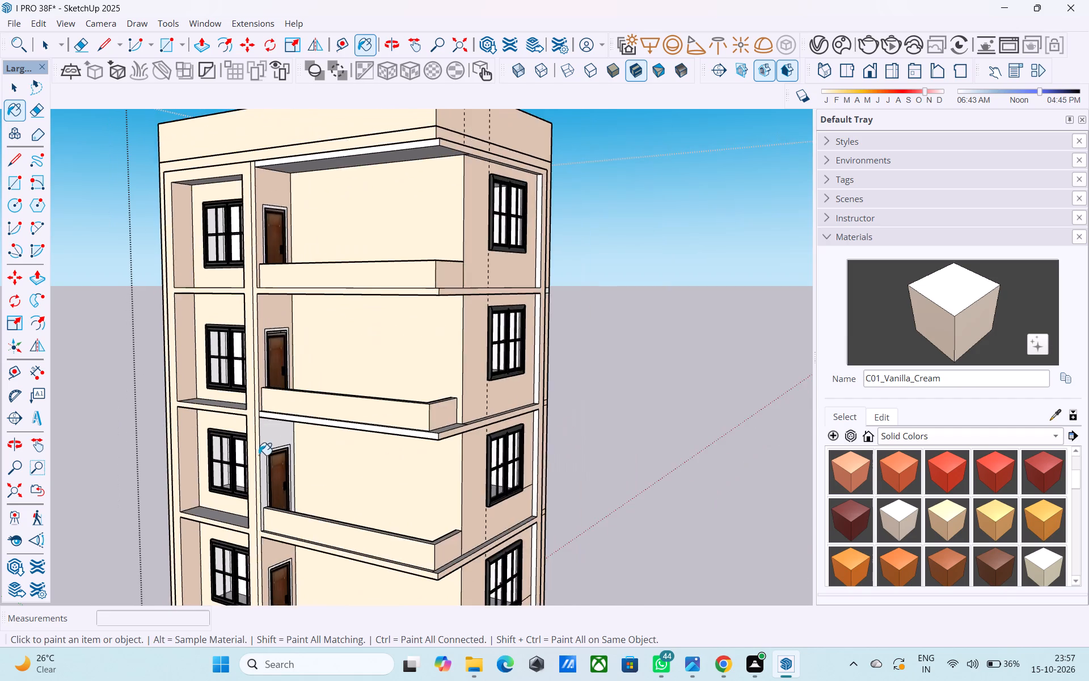
{"action": "scroll", "coordinate": [271, 480], "scroll_direction": "up", "scroll_amount": 4}
{"action": "left_click", "coordinate": [265, 419]}
{"action": "left_click", "coordinate": [286, 382]}
Paint the remaining balcony slab edges and front facade trim up to the roof slab with C01_Vanilla_Cream.
{"action": "scroll", "coordinate": [282, 368], "scroll_direction": "down", "scroll_amount": 4}
{"action": "middle_click_drag", "start_coordinate": [294, 422], "coordinate": [297, 325]}
{"action": "middle_click_drag", "start_coordinate": [356, 419], "coordinate": [324, 409]}
{"action": "left_click", "coordinate": [330, 361]}
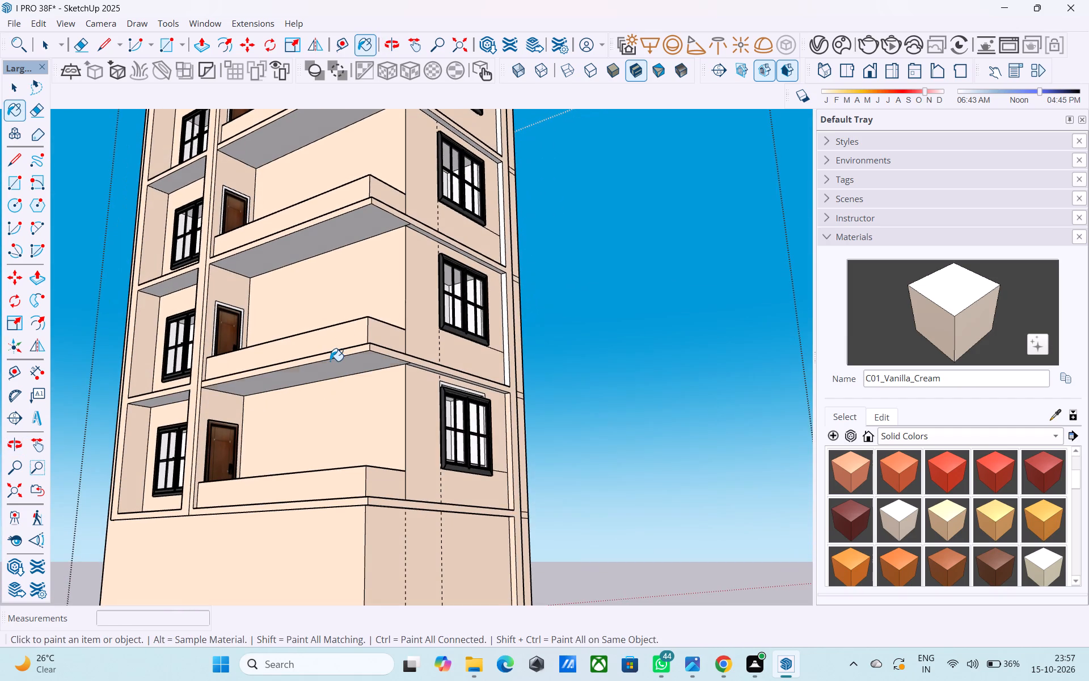
{"action": "left_click", "coordinate": [325, 236]}
{"action": "scroll", "coordinate": [330, 431], "scroll_direction": "down", "scroll_amount": 6}
{"action": "left_click", "coordinate": [332, 257]}
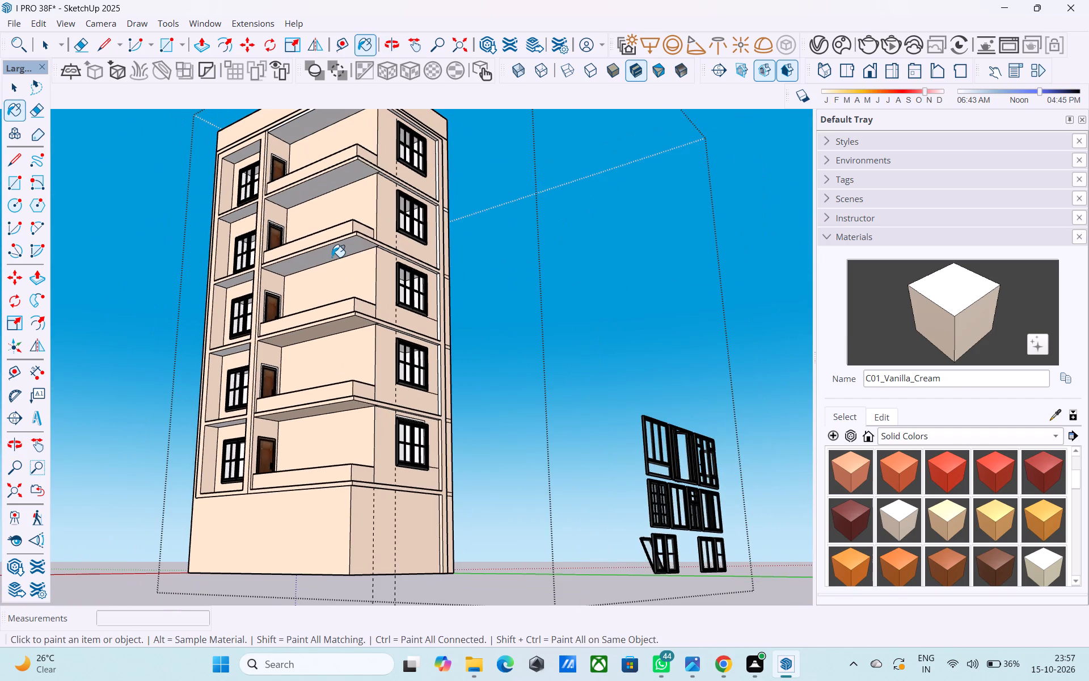
{"action": "left_click", "coordinate": [237, 279]}
{"action": "scroll", "coordinate": [264, 363], "scroll_direction": "down", "scroll_amount": 3}
{"action": "scroll", "coordinate": [302, 273], "scroll_direction": "up", "scroll_amount": 5}
{"action": "scroll", "coordinate": [284, 184], "scroll_direction": "up", "scroll_amount": 4}
{"action": "left_click", "coordinate": [285, 226]}
{"action": "left_click", "coordinate": [195, 253]}
{"action": "scroll", "coordinate": [209, 417], "scroll_direction": "down", "scroll_amount": 9}
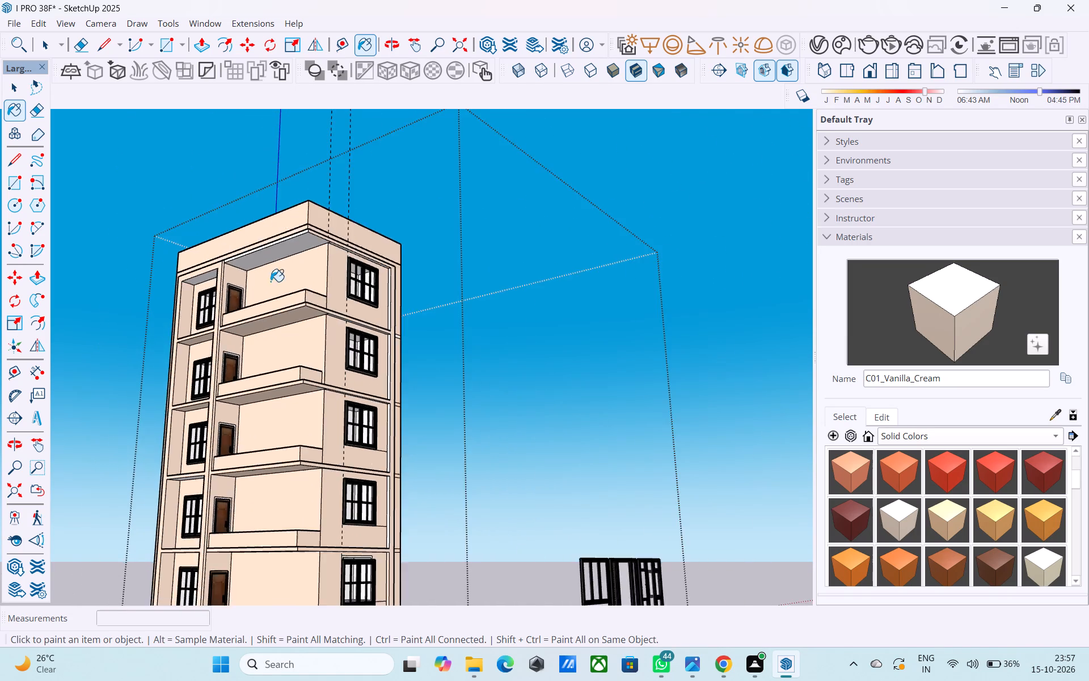
Paint the remaining roof slab trim below the parapet on the front facade with C01_Vanilla_Cream.
{"action": "scroll", "coordinate": [271, 276], "scroll_direction": "up", "scroll_amount": 8}
{"action": "left_click", "coordinate": [274, 232]}
{"action": "left_click", "coordinate": [278, 211]}
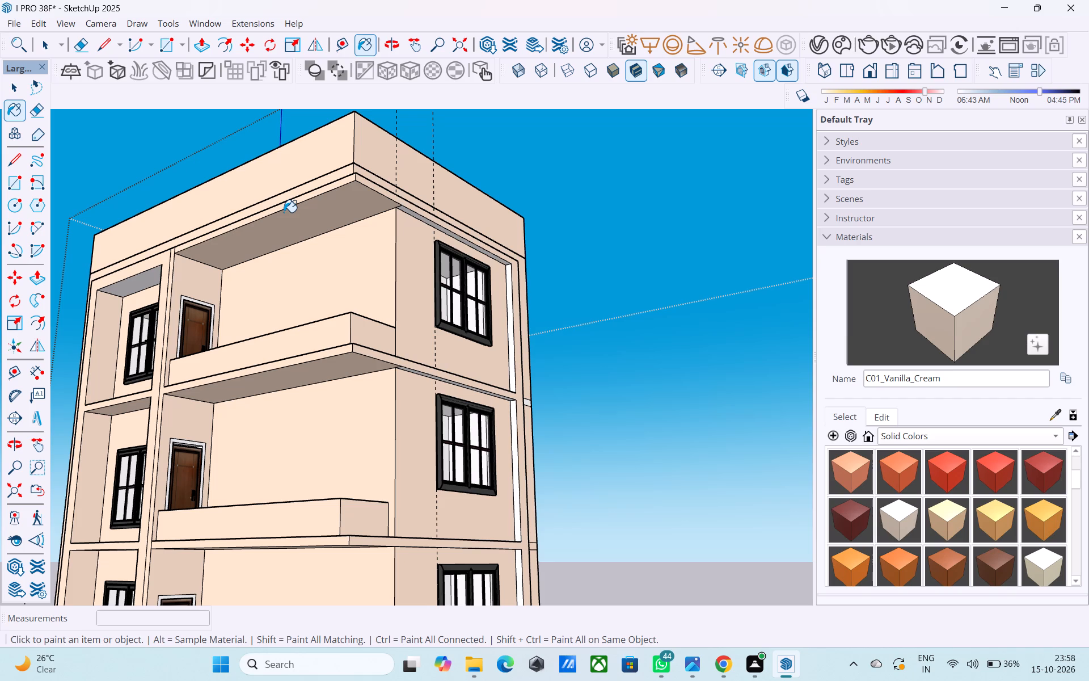
Paint the inner vertical side faces of the window-side wall recesses, floor by floor, with C01_Vanilla_Cream.
{"action": "middle_click_drag", "start_coordinate": [284, 212], "coordinate": [265, 281]}
{"action": "scroll", "coordinate": [284, 277], "scroll_direction": "down", "scroll_amount": 3}
{"action": "middle_click_drag", "start_coordinate": [378, 305], "coordinate": [364, 322]}
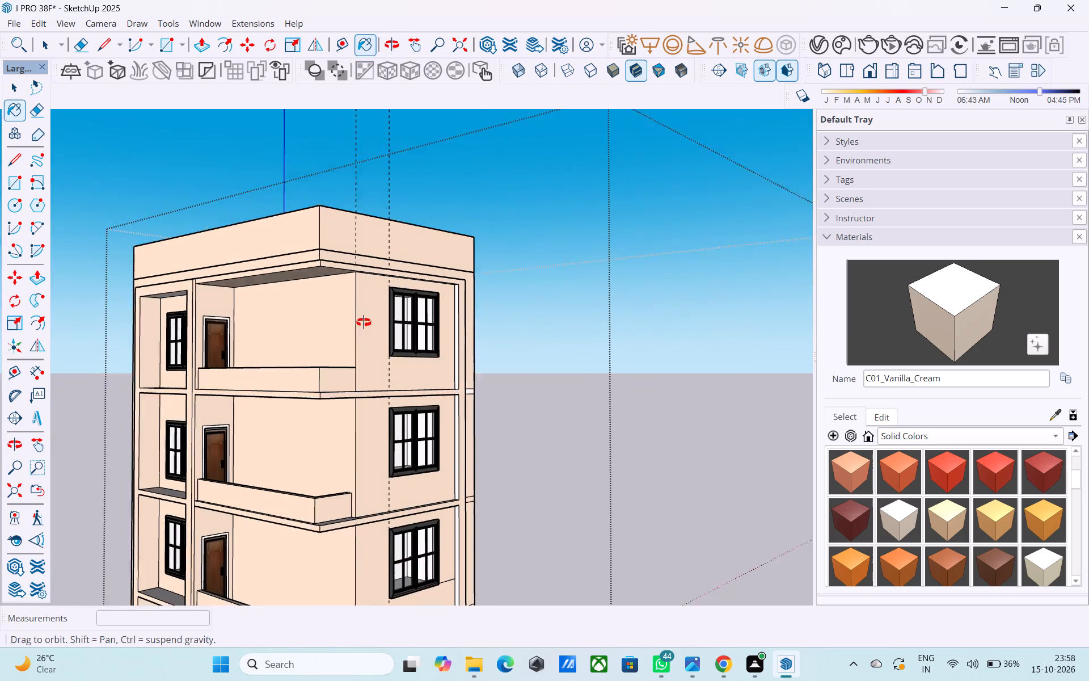
{"action": "middle_click_drag", "start_coordinate": [364, 322], "coordinate": [364, 325]}
{"action": "scroll", "coordinate": [459, 330], "scroll_direction": "up", "scroll_amount": 7}
{"action": "left_click", "coordinate": [451, 318]}
{"action": "scroll", "coordinate": [453, 319], "scroll_direction": "down", "scroll_amount": 4}
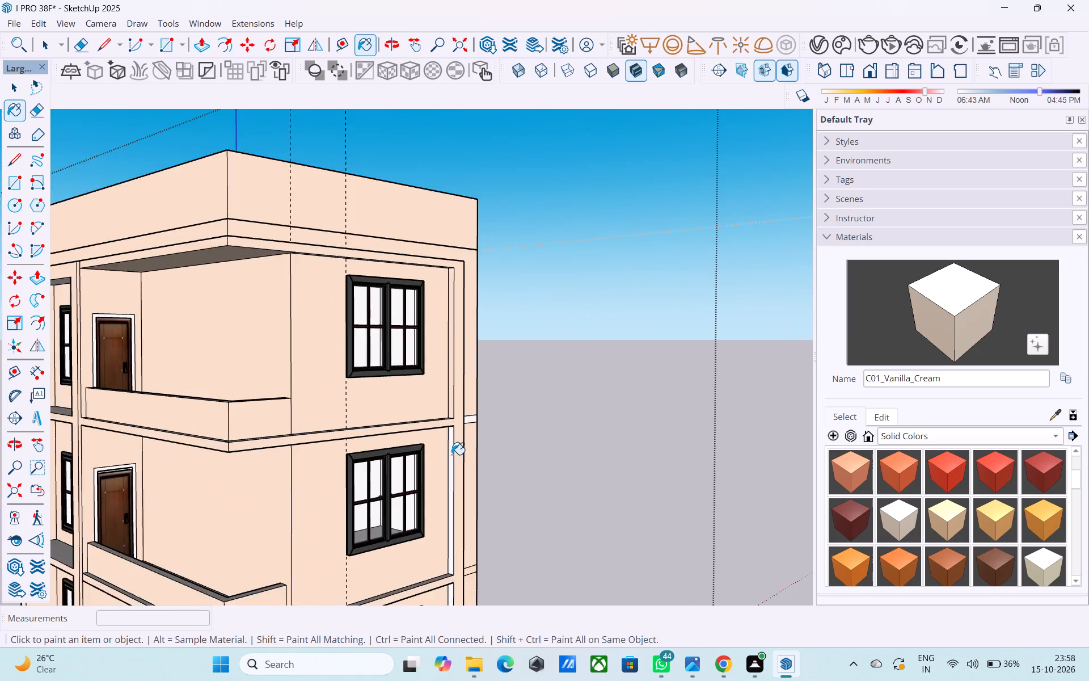
{"action": "scroll", "coordinate": [451, 455], "scroll_direction": "up", "scroll_amount": 4}
{"action": "left_click", "coordinate": [453, 443]}
{"action": "scroll", "coordinate": [475, 263], "scroll_direction": "down", "scroll_amount": 7}
{"action": "scroll", "coordinate": [468, 526], "scroll_direction": "up", "scroll_amount": 9}
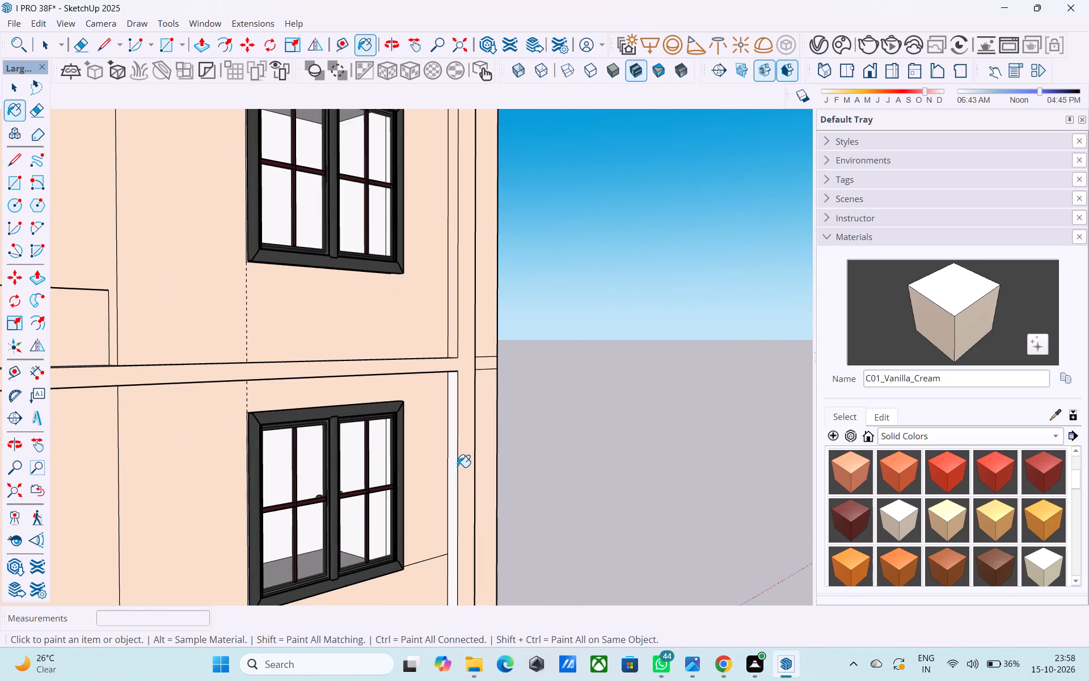
{"action": "left_click", "coordinate": [457, 465]}
{"action": "scroll", "coordinate": [421, 356], "scroll_direction": "down", "scroll_amount": 12}
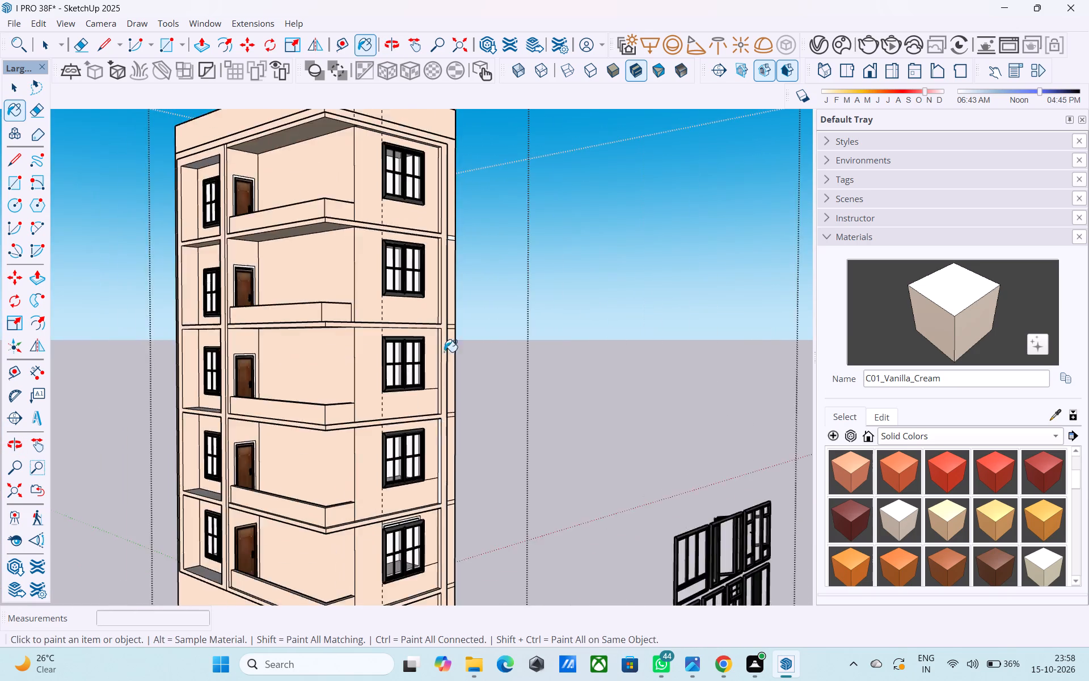
{"action": "scroll", "coordinate": [432, 456], "scroll_direction": "up", "scroll_amount": 8}
{"action": "left_click", "coordinate": [448, 439]}
{"action": "scroll", "coordinate": [440, 333], "scroll_direction": "down", "scroll_amount": 10}
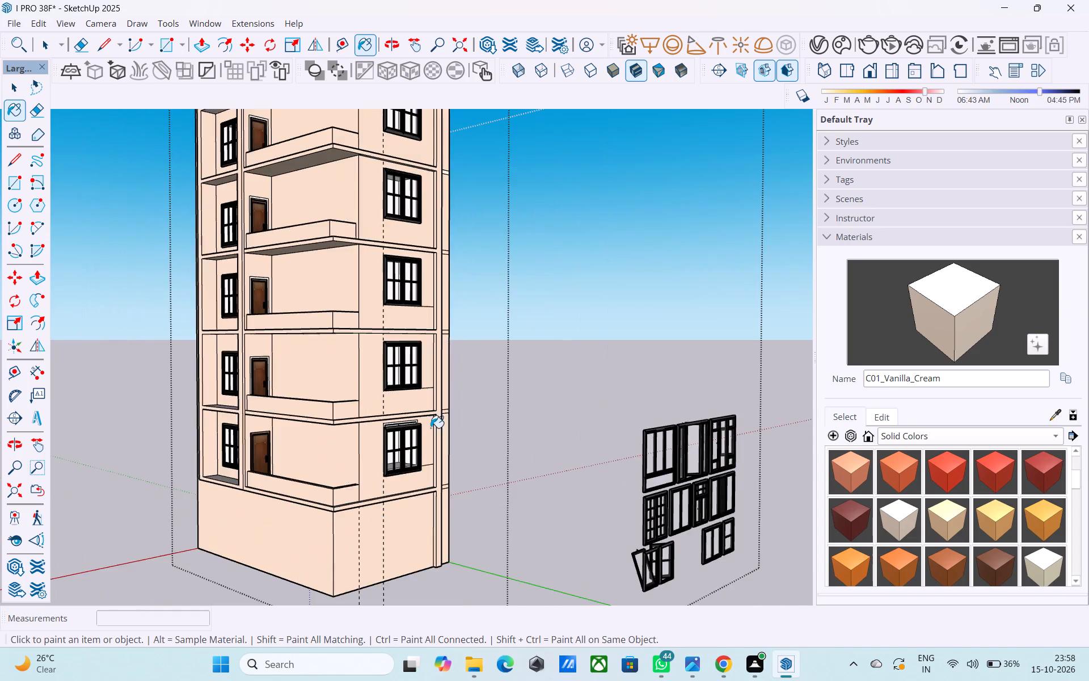
Paint the narrow side faces of the middle-floor corner strip beside the blank wall with C01_Vanilla_Cream.
{"action": "middle_click_drag", "start_coordinate": [433, 433], "coordinate": [62, 502]}
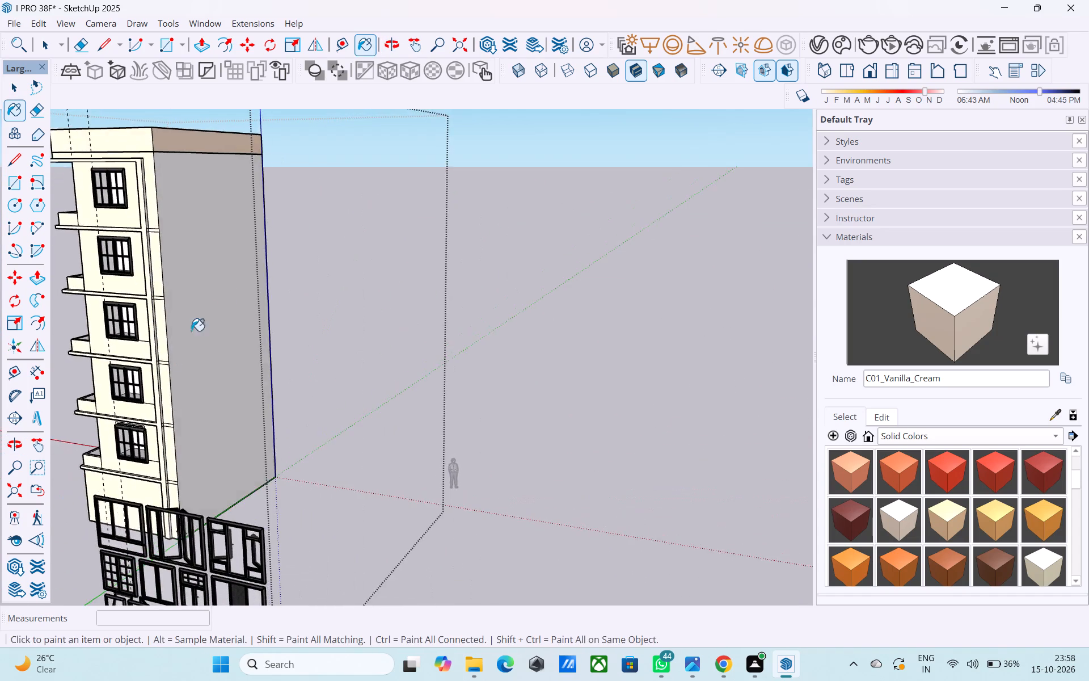
{"action": "scroll", "coordinate": [222, 302], "scroll_direction": "up", "scroll_amount": 5}
{"action": "middle_click_drag", "start_coordinate": [213, 294], "coordinate": [455, 327]}
{"action": "scroll", "coordinate": [597, 323], "scroll_direction": "down", "scroll_amount": 2}
{"action": "scroll", "coordinate": [647, 336], "scroll_direction": "up", "scroll_amount": 1}
{"action": "scroll", "coordinate": [652, 337], "scroll_direction": "down", "scroll_amount": 6}
{"action": "middle_click_drag", "start_coordinate": [602, 374], "coordinate": [491, 381]}
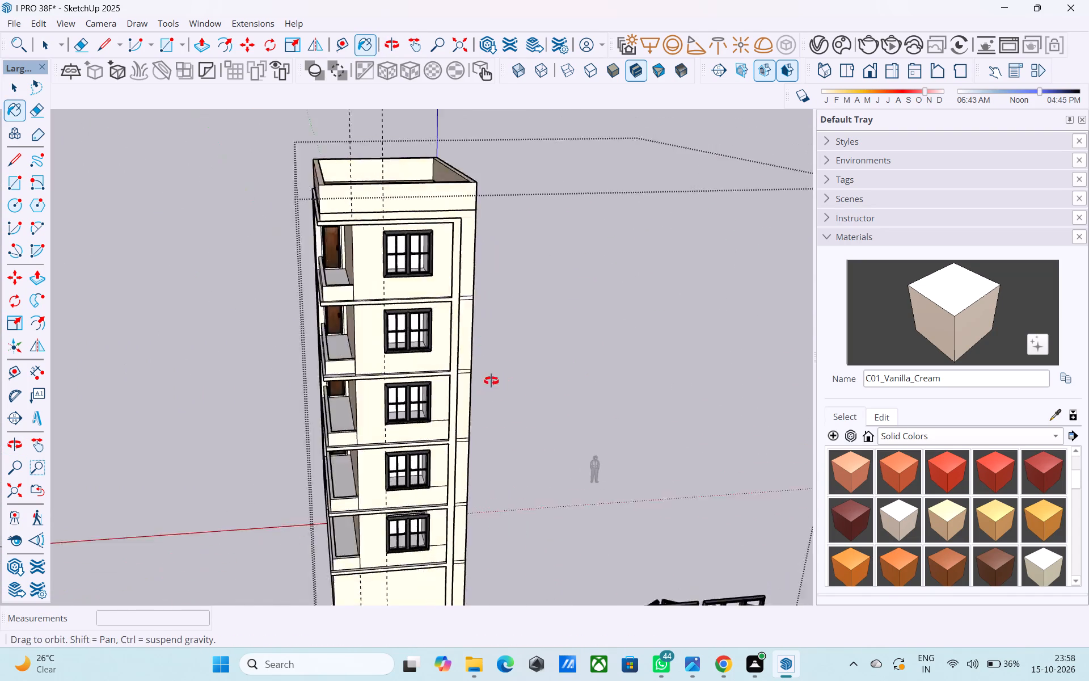
{"action": "middle_click_drag", "start_coordinate": [491, 381], "coordinate": [328, 373]}
{"action": "scroll", "coordinate": [323, 373], "scroll_direction": "up", "scroll_amount": 12}
{"action": "left_click", "coordinate": [216, 348]}
{"action": "left_click", "coordinate": [217, 334]}
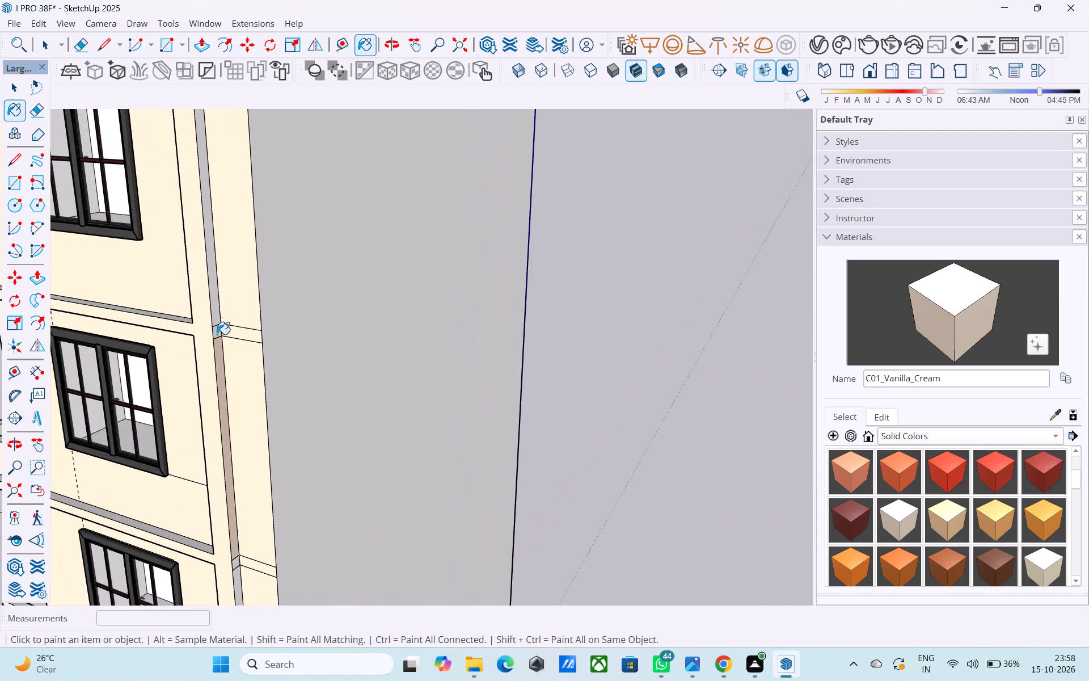
{"action": "left_click", "coordinate": [216, 323]}
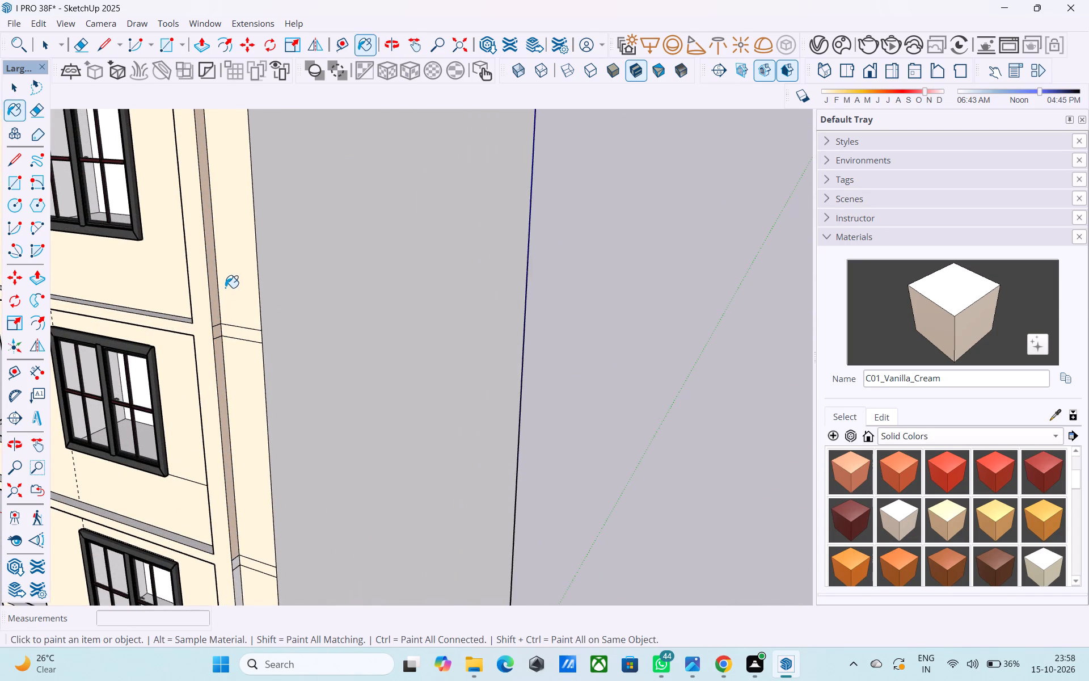
Paint the corner strip's upper floor-band pieces and the adjoining ledge top with C01_Vanilla_Cream.
{"action": "scroll", "coordinate": [225, 288], "scroll_direction": "down", "scroll_amount": 3}
{"action": "middle_click_drag", "start_coordinate": [225, 288], "coordinate": [228, 358]}
{"action": "scroll", "coordinate": [229, 360], "scroll_direction": "down", "scroll_amount": 5}
{"action": "scroll", "coordinate": [235, 186], "scroll_direction": "up", "scroll_amount": 4}
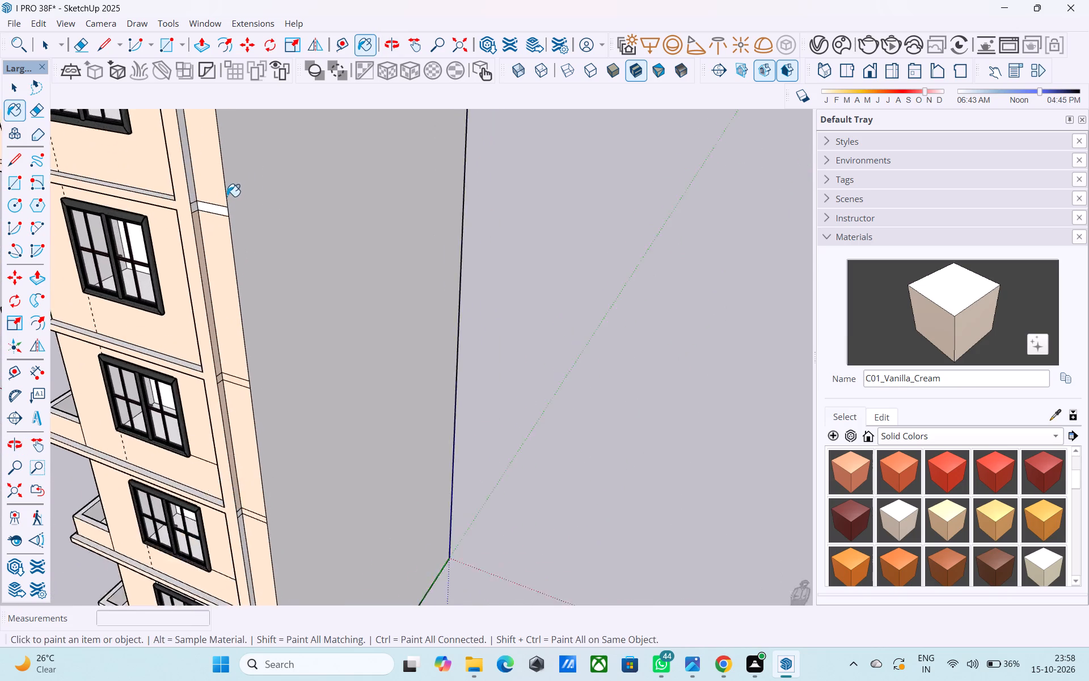
{"action": "scroll", "coordinate": [226, 197], "scroll_direction": "up", "scroll_amount": 10}
{"action": "left_click", "coordinate": [195, 206]}
{"action": "left_click", "coordinate": [180, 212]}
{"action": "left_click", "coordinate": [172, 199]}
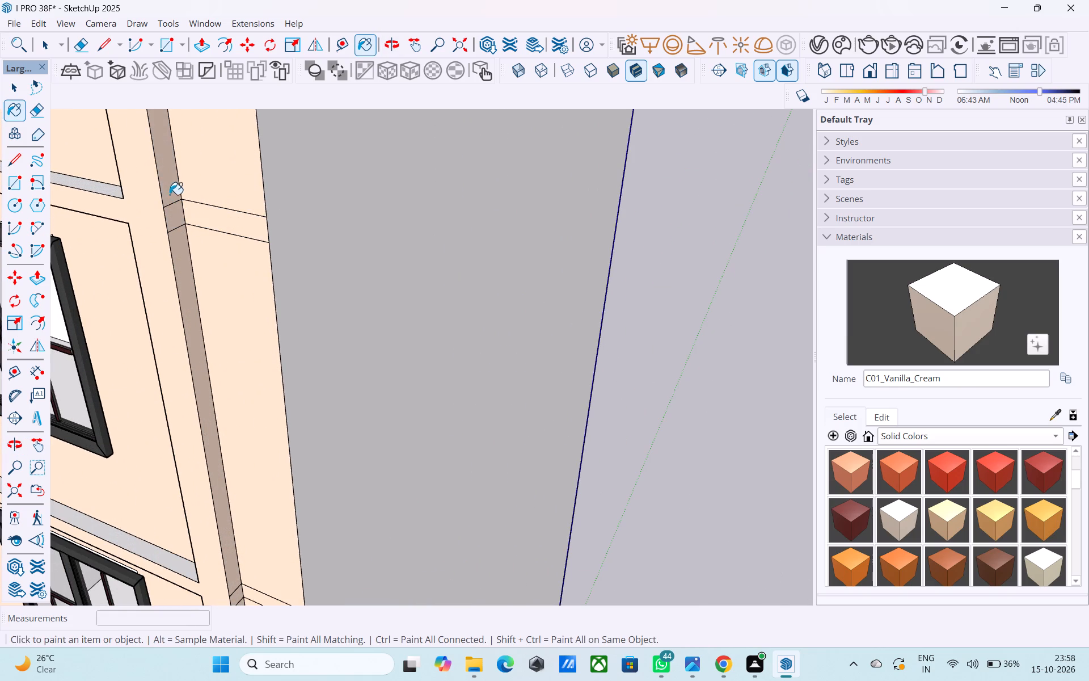
{"action": "left_click", "coordinate": [108, 189]}
{"action": "scroll", "coordinate": [177, 192], "scroll_direction": "down", "scroll_amount": 18}
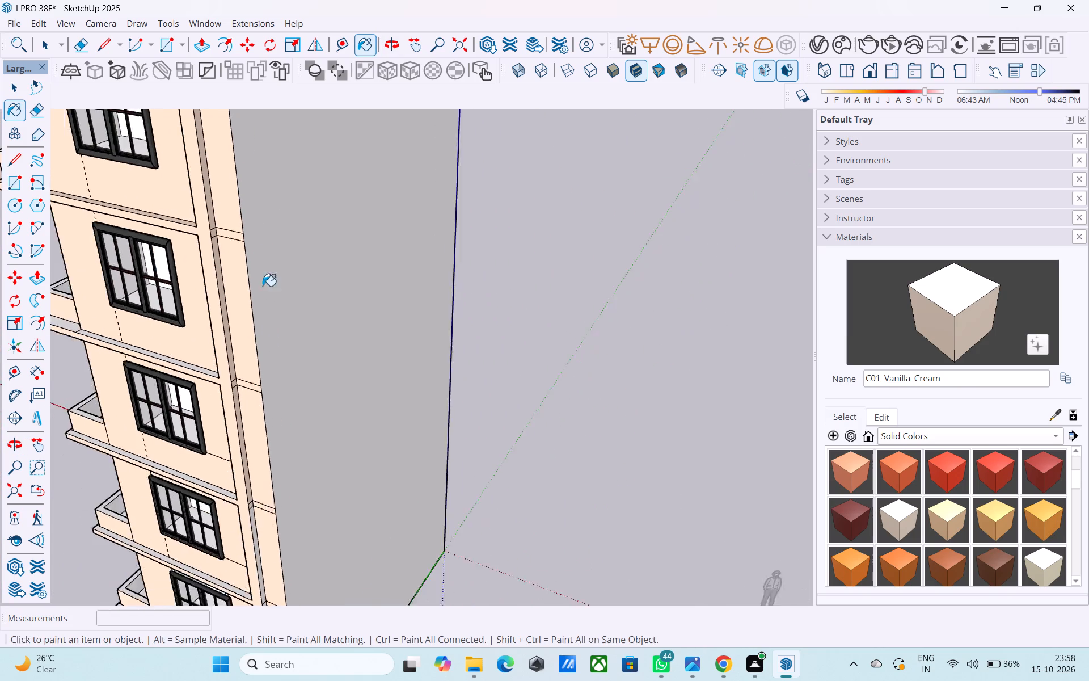
Paint the corner strip's narrow side faces and floor-band return on the next lower floors with C01_Vanilla_Cream.
{"action": "scroll", "coordinate": [263, 286], "scroll_direction": "down", "scroll_amount": 7}
{"action": "scroll", "coordinate": [254, 337], "scroll_direction": "down", "scroll_amount": 3}
{"action": "middle_click_drag", "start_coordinate": [246, 418], "coordinate": [247, 310]}
{"action": "scroll", "coordinate": [255, 344], "scroll_direction": "up", "scroll_amount": 11}
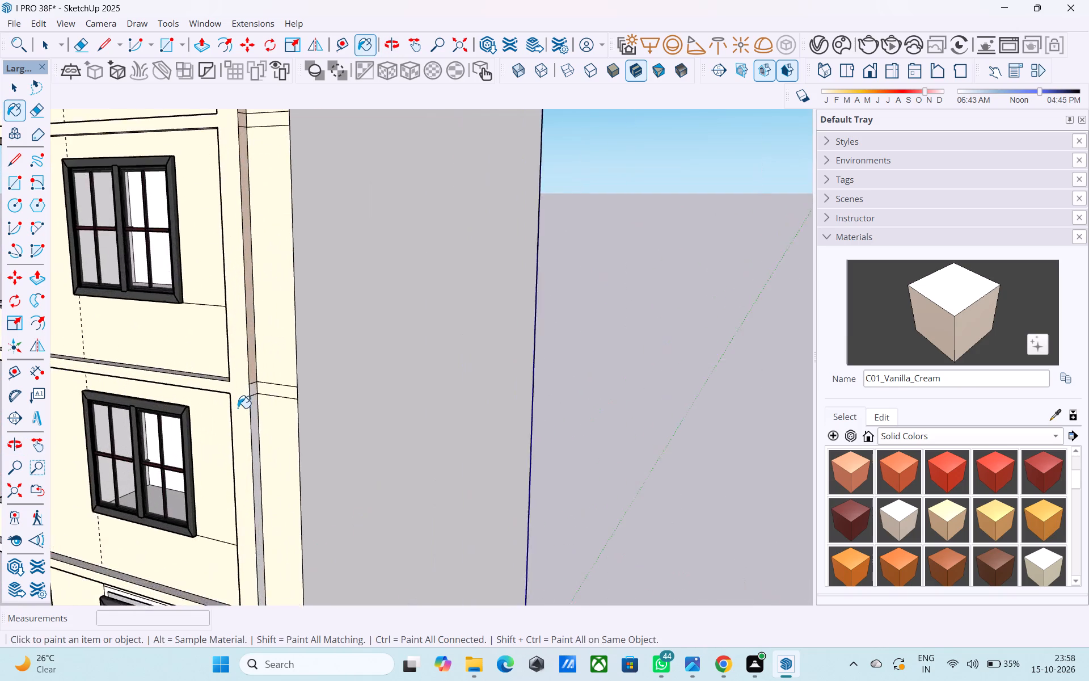
{"action": "scroll", "coordinate": [238, 408], "scroll_direction": "up", "scroll_amount": 5}
{"action": "left_click", "coordinate": [250, 423]}
{"action": "left_click", "coordinate": [257, 380]}
{"action": "left_click", "coordinate": [252, 380]}
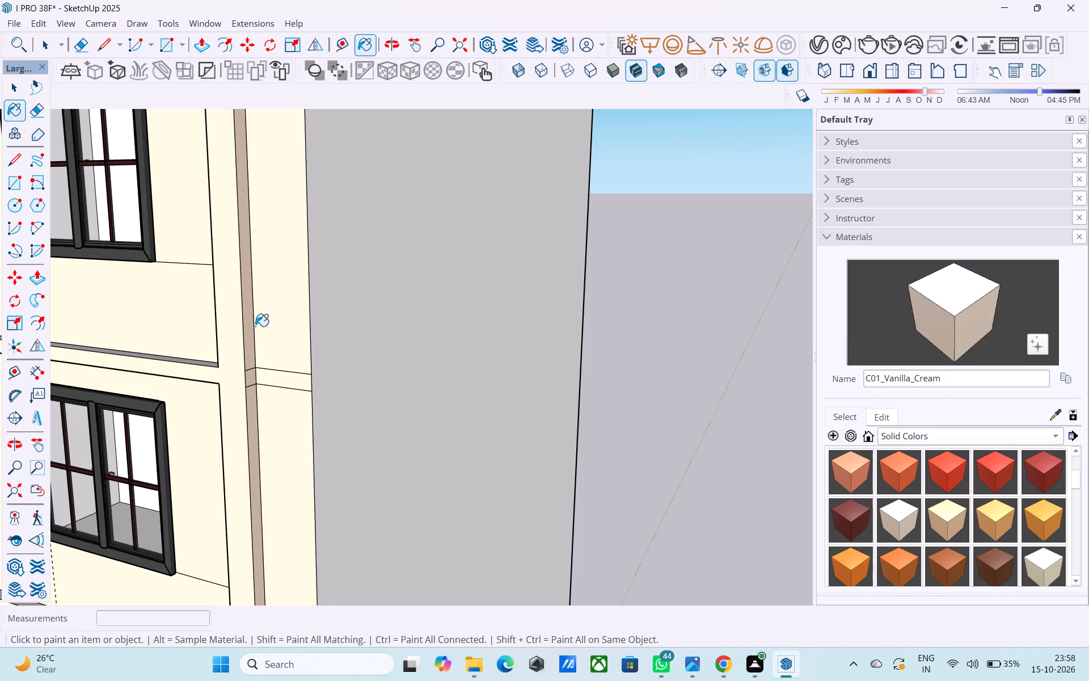
Paint the large blank side wall with C01_Vanilla_Cream.
{"action": "scroll", "coordinate": [255, 326], "scroll_direction": "down", "scroll_amount": 13}
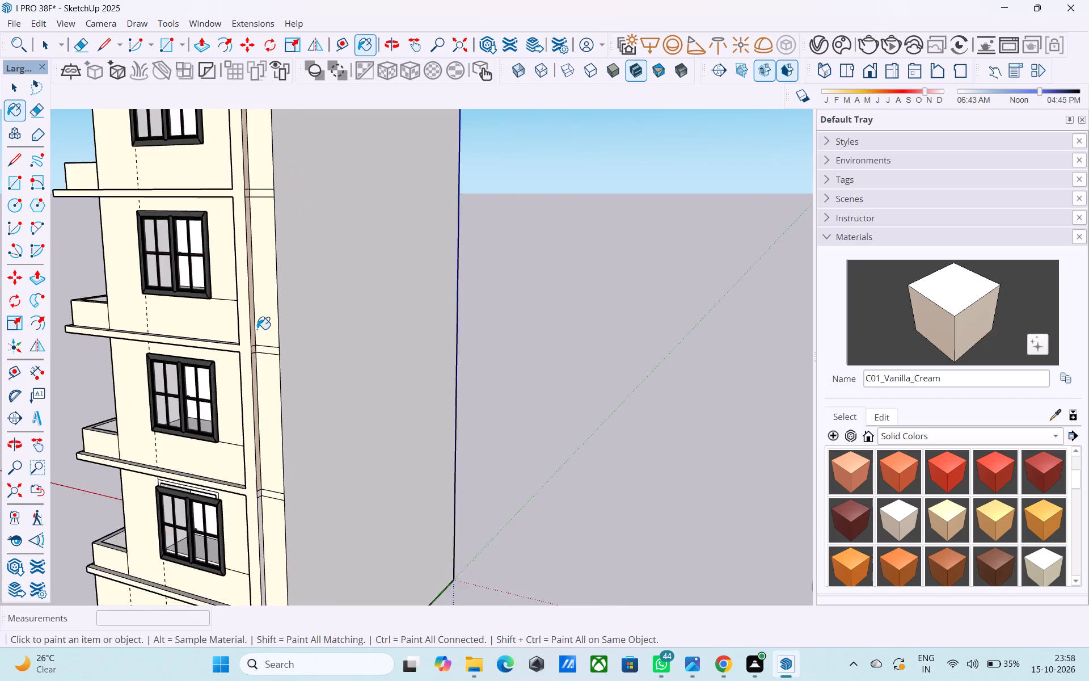
{"action": "scroll", "coordinate": [257, 329], "scroll_direction": "down", "scroll_amount": 3}
{"action": "left_click", "coordinate": [289, 326]}
Paint the corner strip's side faces and floor-band return at the lowest floors with C01_Vanilla_Cream.
{"action": "scroll", "coordinate": [286, 336], "scroll_direction": "down", "scroll_amount": 4}
{"action": "middle_click_drag", "start_coordinate": [264, 365], "coordinate": [254, 396]}
{"action": "scroll", "coordinate": [251, 425], "scroll_direction": "up", "scroll_amount": 10}
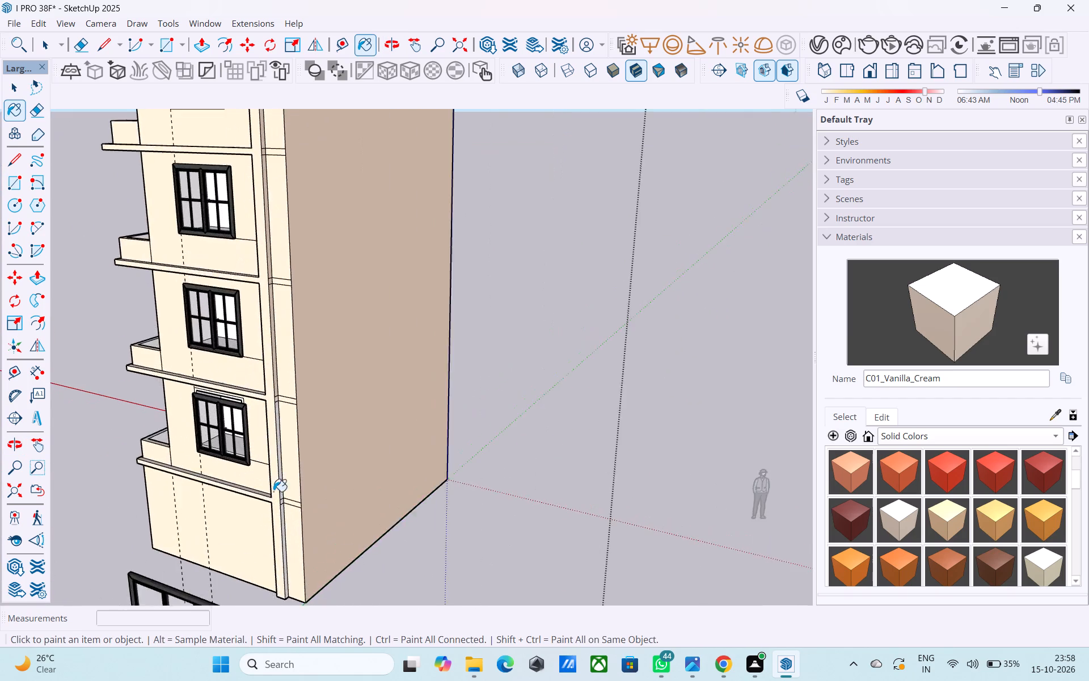
{"action": "scroll", "coordinate": [280, 531], "scroll_direction": "up", "scroll_amount": 16}
{"action": "left_click", "coordinate": [278, 466]}
{"action": "left_click", "coordinate": [282, 403]}
{"action": "left_click", "coordinate": [267, 372]}
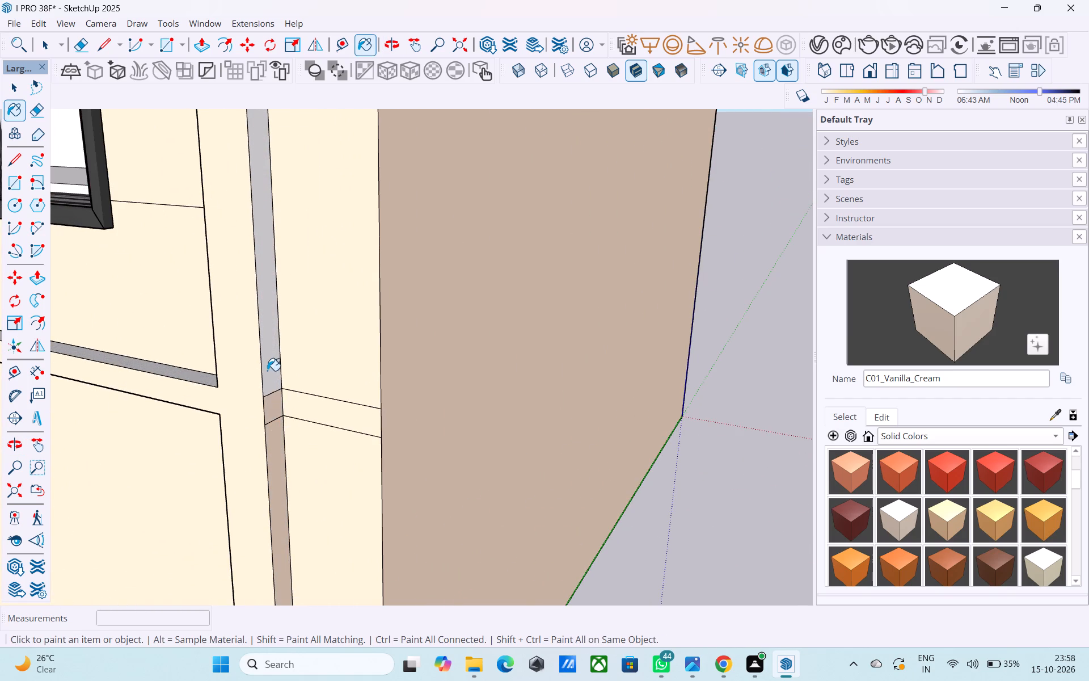
{"action": "scroll", "coordinate": [271, 368], "scroll_direction": "down", "scroll_amount": 16}
{"action": "scroll", "coordinate": [290, 304], "scroll_direction": "up", "scroll_amount": 3}
Paint the lower window-side ledge tops and the leftover corner strip patch with C01_Vanilla_Cream.
{"action": "middle_click_drag", "start_coordinate": [239, 379], "coordinate": [238, 455]}
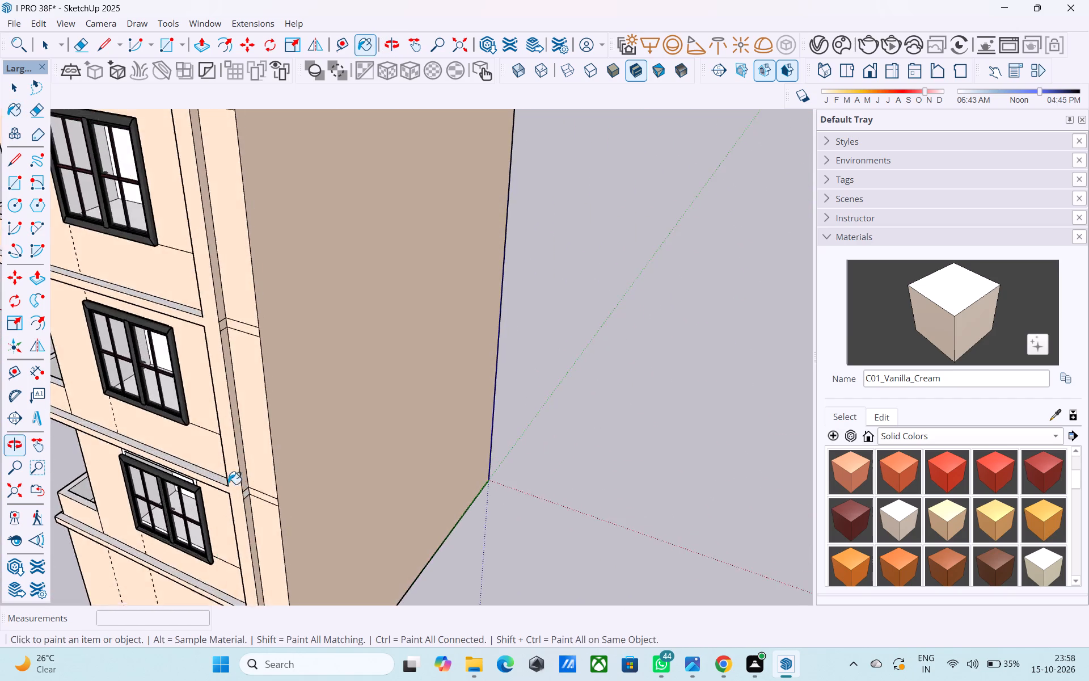
{"action": "scroll", "coordinate": [216, 564], "scroll_direction": "up", "scroll_amount": 8}
{"action": "left_click", "coordinate": [207, 598]}
{"action": "left_click", "coordinate": [205, 374]}
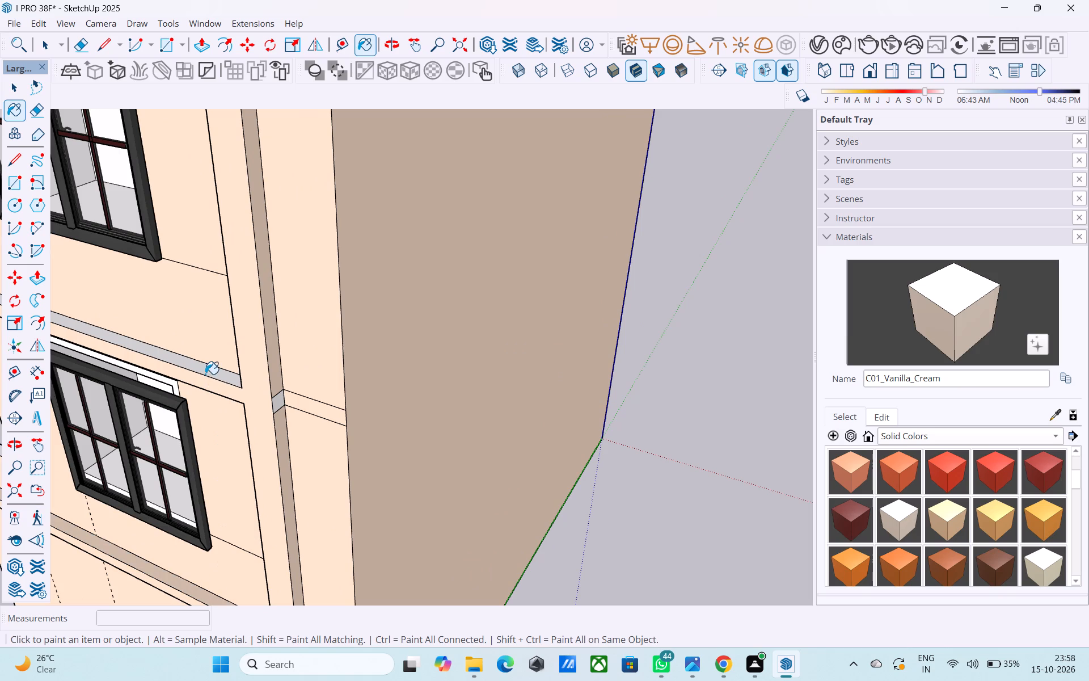
{"action": "left_click", "coordinate": [274, 406]}
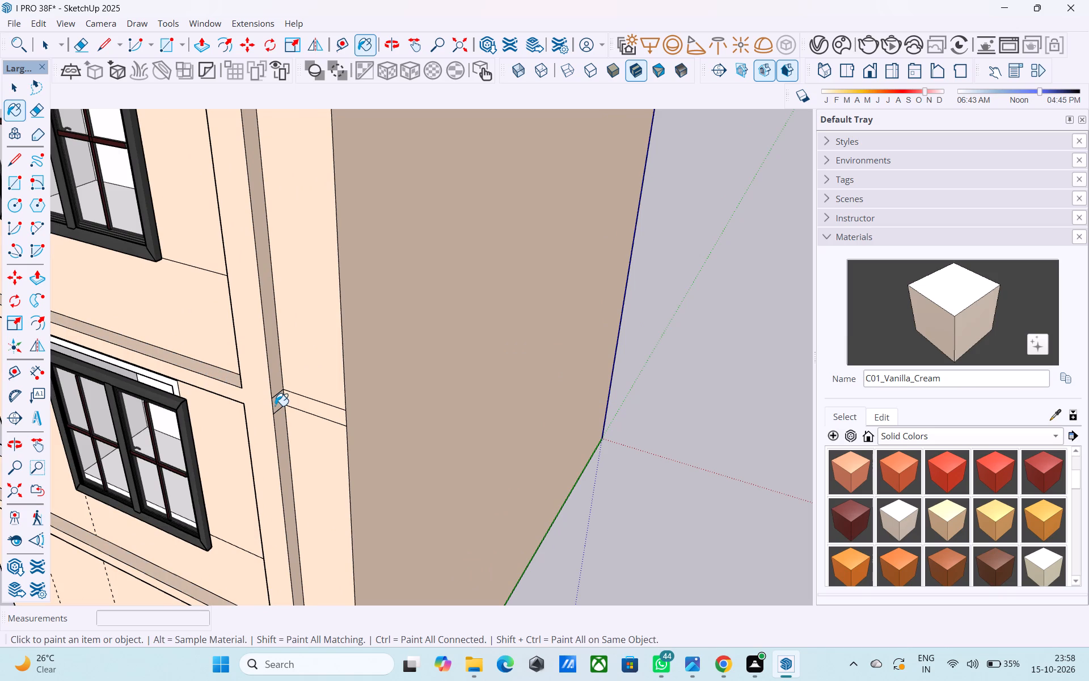
Paint the remaining floor-band ledge tops on the window side with C01_Vanilla_Cream.
{"action": "scroll", "coordinate": [275, 406], "scroll_direction": "down", "scroll_amount": 14}
{"action": "middle_click_drag", "start_coordinate": [284, 414], "coordinate": [305, 494]}
{"action": "scroll", "coordinate": [225, 408], "scroll_direction": "up", "scroll_amount": 8}
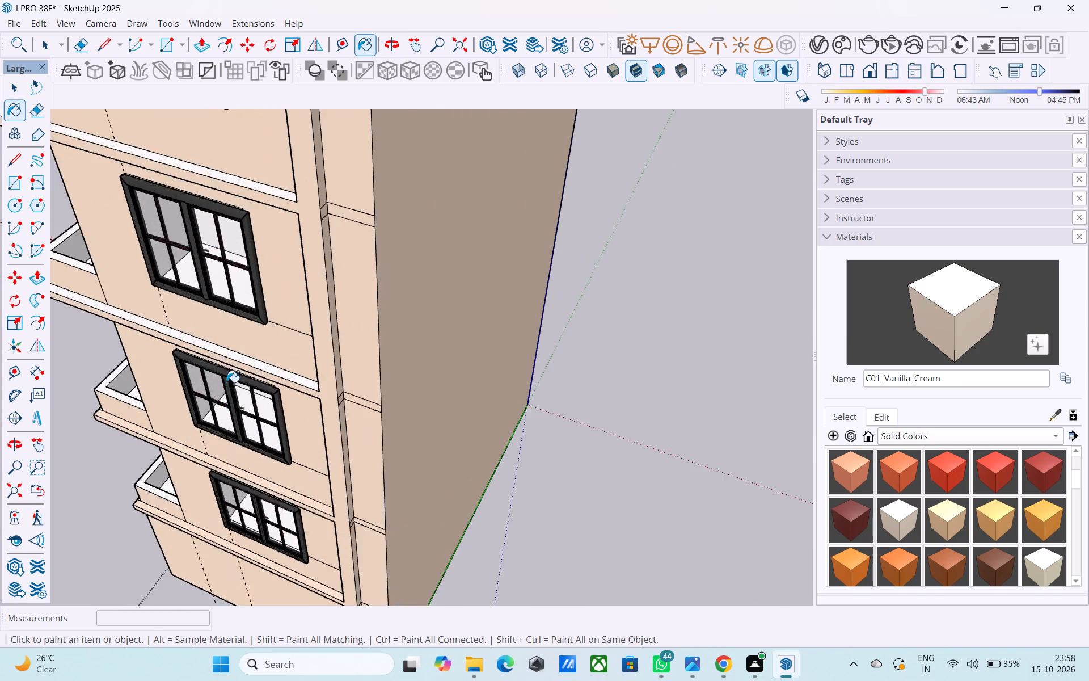
{"action": "scroll", "coordinate": [226, 382], "scroll_direction": "up", "scroll_amount": 2}
{"action": "left_click", "coordinate": [238, 351]}
{"action": "left_click", "coordinate": [240, 350]}
{"action": "scroll", "coordinate": [240, 350], "scroll_direction": "down", "scroll_amount": 10}
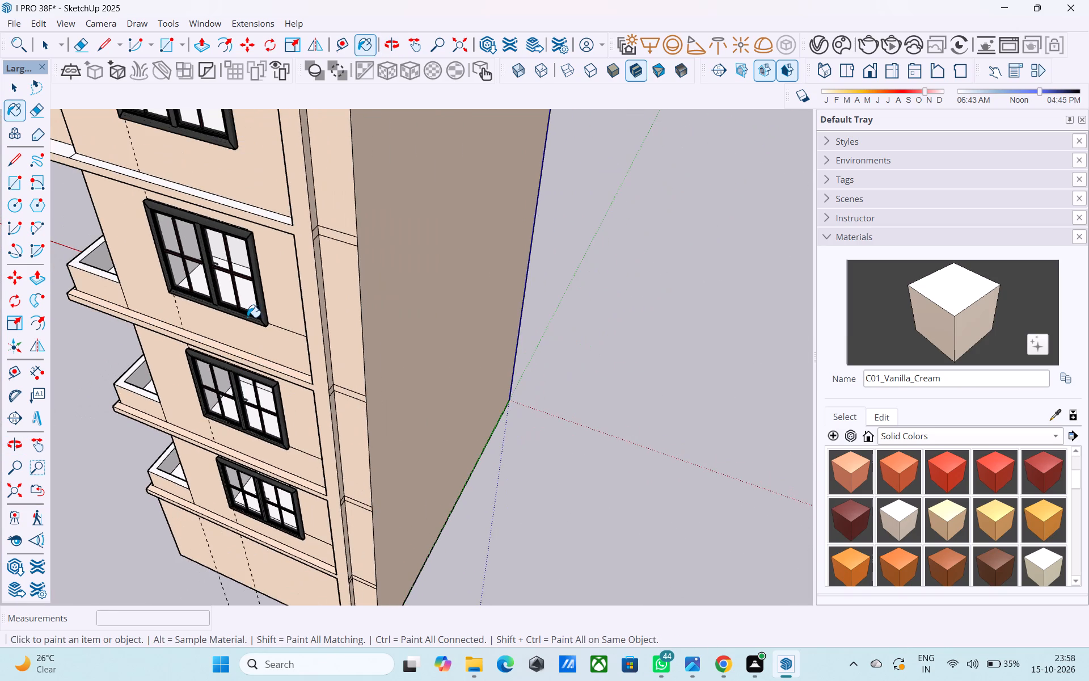
{"action": "scroll", "coordinate": [250, 212], "scroll_direction": "up", "scroll_amount": 3}
{"action": "left_click", "coordinate": [250, 212]}
{"action": "scroll", "coordinate": [255, 212], "scroll_direction": "up", "scroll_amount": 1}
{"action": "scroll", "coordinate": [271, 273], "scroll_direction": "down", "scroll_amount": 15}
{"action": "middle_click_drag", "start_coordinate": [296, 403], "coordinate": [391, 406]}
{"action": "scroll", "coordinate": [279, 373], "scroll_direction": "up", "scroll_amount": 9}
{"action": "left_click", "coordinate": [226, 340]}
Paint the floors and railing tops of the upper three balconies with C01_Vanilla_Cream.
{"action": "middle_click_drag", "start_coordinate": [227, 330], "coordinate": [341, 362]}
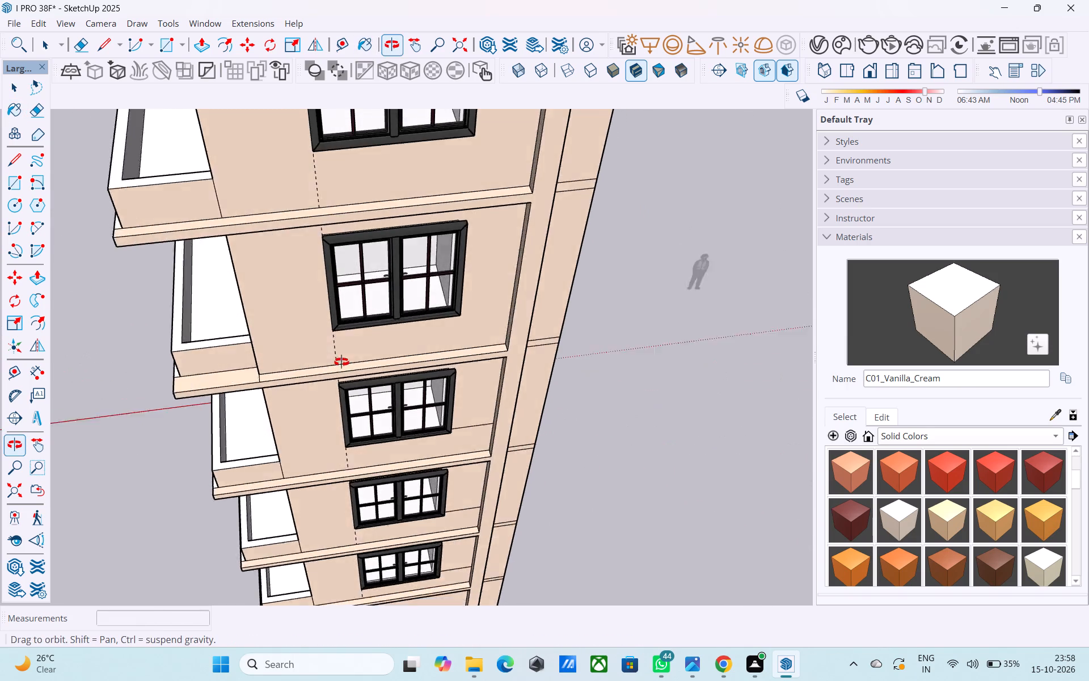
{"action": "middle_click_drag", "start_coordinate": [341, 362], "coordinate": [465, 371]}
{"action": "scroll", "coordinate": [271, 337], "scroll_direction": "up", "scroll_amount": 2}
{"action": "left_click", "coordinate": [196, 372]}
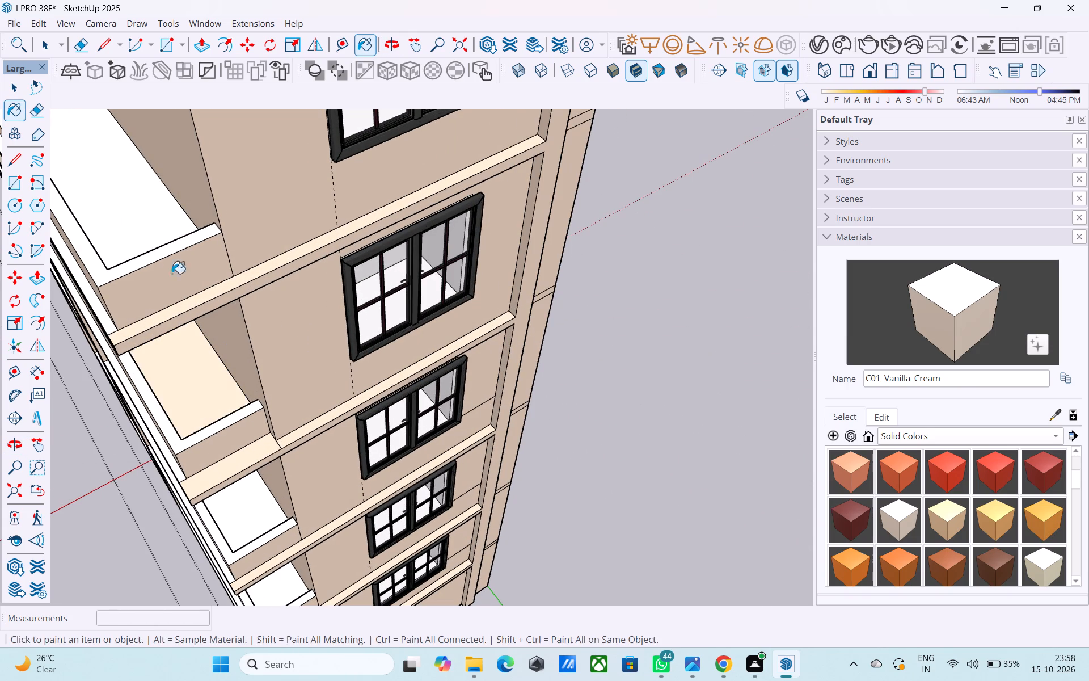
{"action": "left_click", "coordinate": [159, 258]}
{"action": "left_click", "coordinate": [153, 236]}
{"action": "scroll", "coordinate": [169, 242], "scroll_direction": "down", "scroll_amount": 8}
{"action": "scroll", "coordinate": [193, 397], "scroll_direction": "up", "scroll_amount": 7}
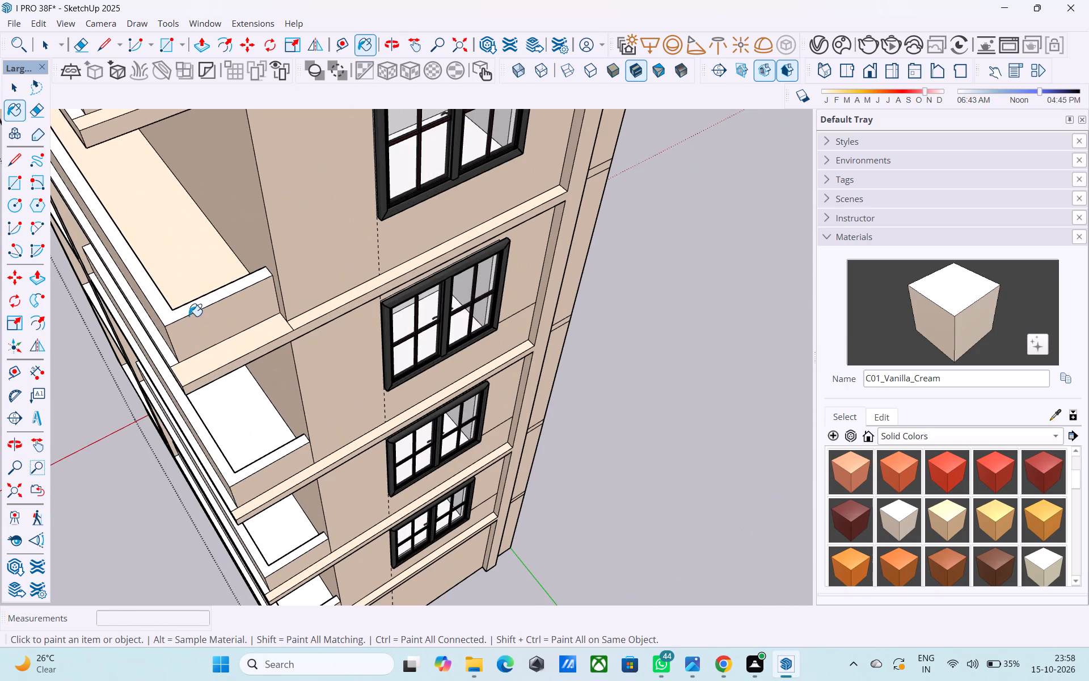
{"action": "left_click", "coordinate": [176, 312]}
{"action": "scroll", "coordinate": [190, 301], "scroll_direction": "down", "scroll_amount": 4}
{"action": "scroll", "coordinate": [225, 401], "scroll_direction": "up", "scroll_amount": 2}
{"action": "left_click", "coordinate": [226, 404]}
{"action": "left_click", "coordinate": [218, 430]}
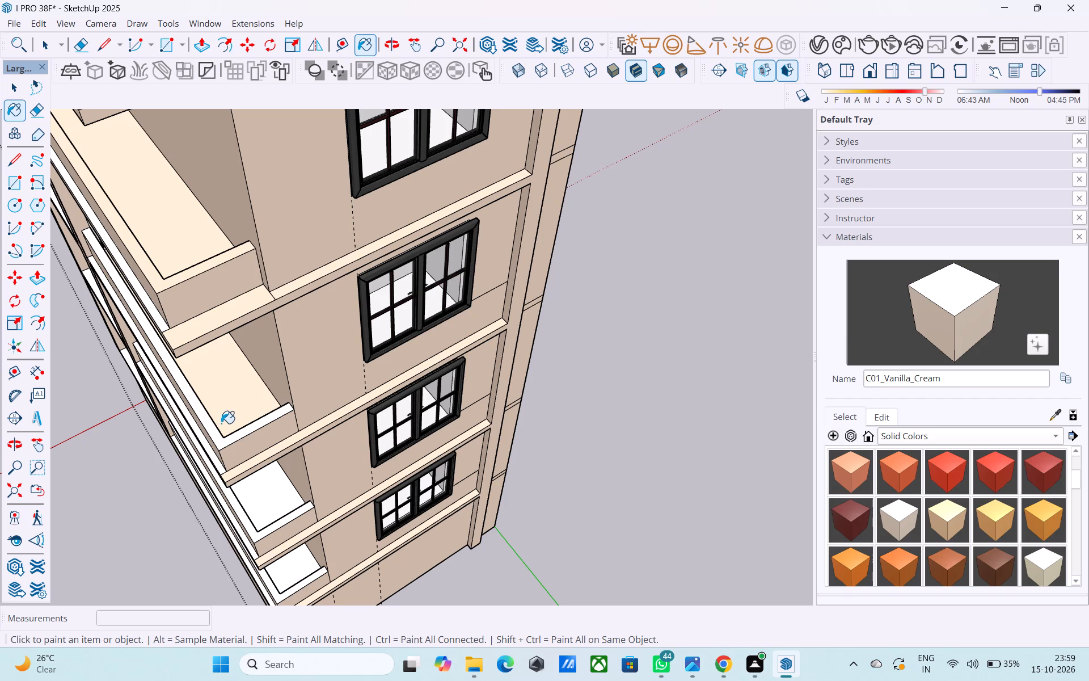
{"action": "left_click", "coordinate": [209, 428]}
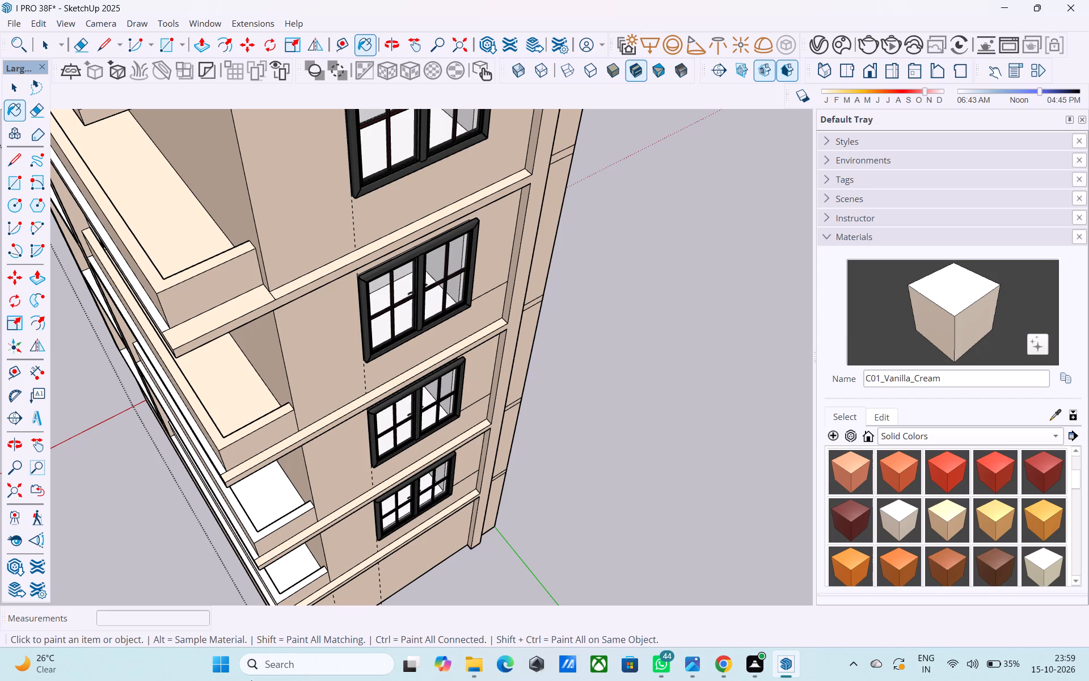
Paint the lower two balconies' floors and railing tops, and the upper one's outer slab ledge, with C01_Vanilla_Cream.
{"action": "scroll", "coordinate": [279, 629], "scroll_direction": "down", "scroll_amount": 5}
{"action": "scroll", "coordinate": [348, 493], "scroll_direction": "down", "scroll_amount": 5}
{"action": "middle_click_drag", "start_coordinate": [348, 492], "coordinate": [379, 424]}
{"action": "scroll", "coordinate": [364, 431], "scroll_direction": "up", "scroll_amount": 8}
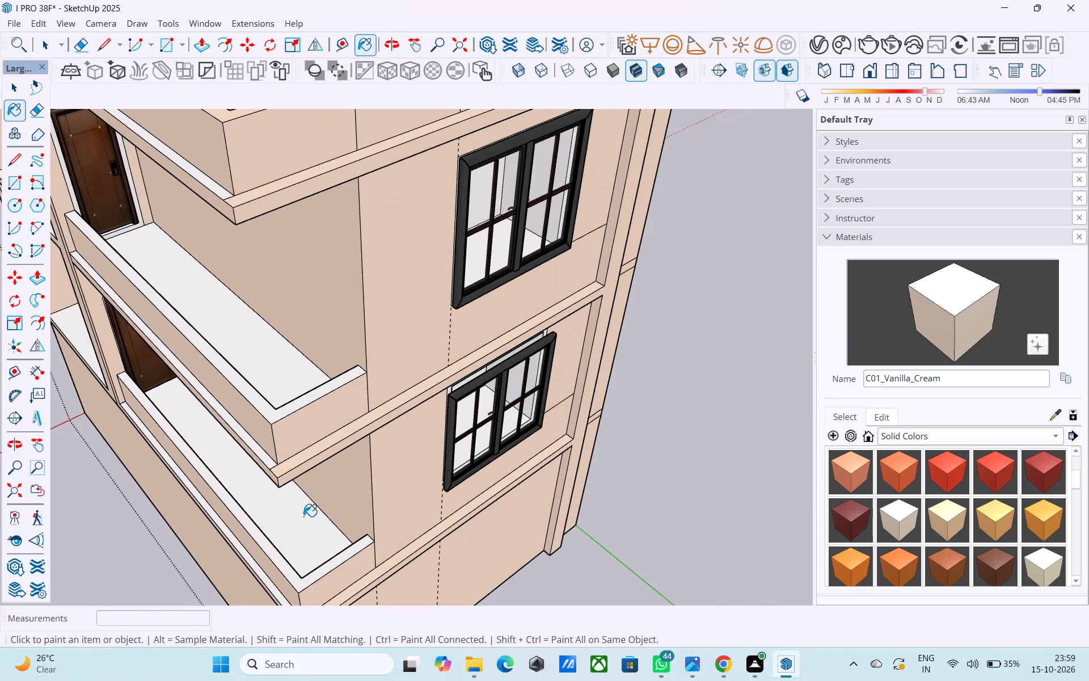
{"action": "left_click", "coordinate": [303, 527]}
{"action": "left_click", "coordinate": [263, 371]}
{"action": "scroll", "coordinate": [266, 426], "scroll_direction": "up", "scroll_amount": 5}
{"action": "left_click", "coordinate": [268, 411]}
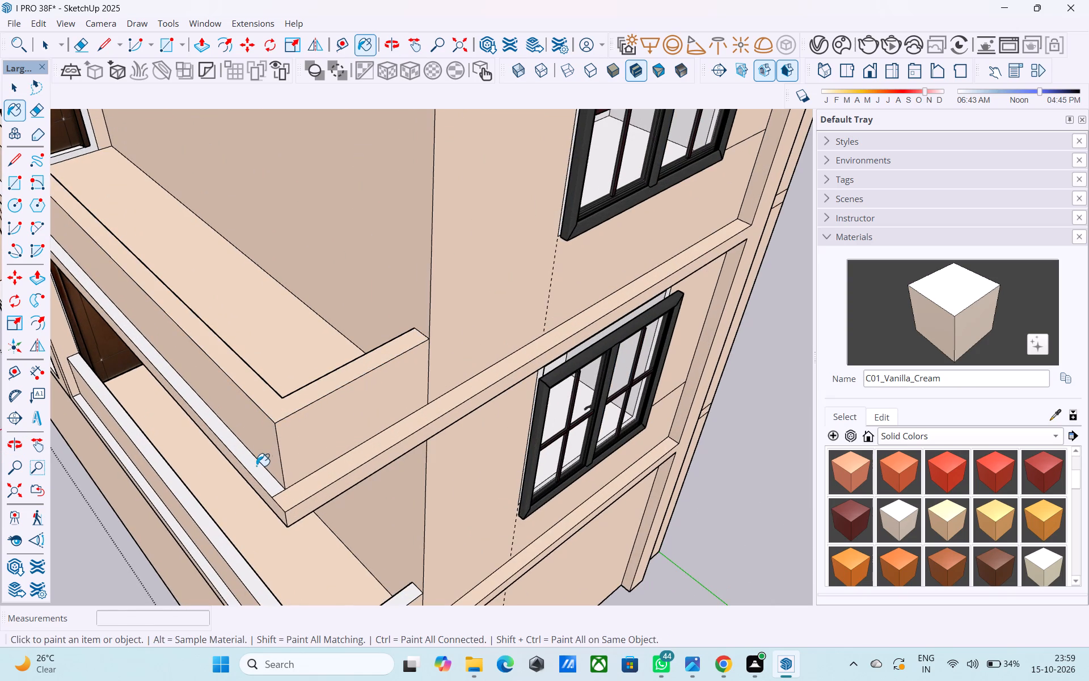
{"action": "left_click", "coordinate": [255, 468]}
{"action": "scroll", "coordinate": [266, 377], "scroll_direction": "down", "scroll_amount": 3}
{"action": "scroll", "coordinate": [266, 376], "scroll_direction": "up", "scroll_amount": 2}
{"action": "scroll", "coordinate": [266, 376], "scroll_direction": "down", "scroll_amount": 3}
{"action": "scroll", "coordinate": [259, 484], "scroll_direction": "up", "scroll_amount": 4}
{"action": "left_click", "coordinate": [245, 521]}
{"action": "scroll", "coordinate": [290, 407], "scroll_direction": "down", "scroll_amount": 2}
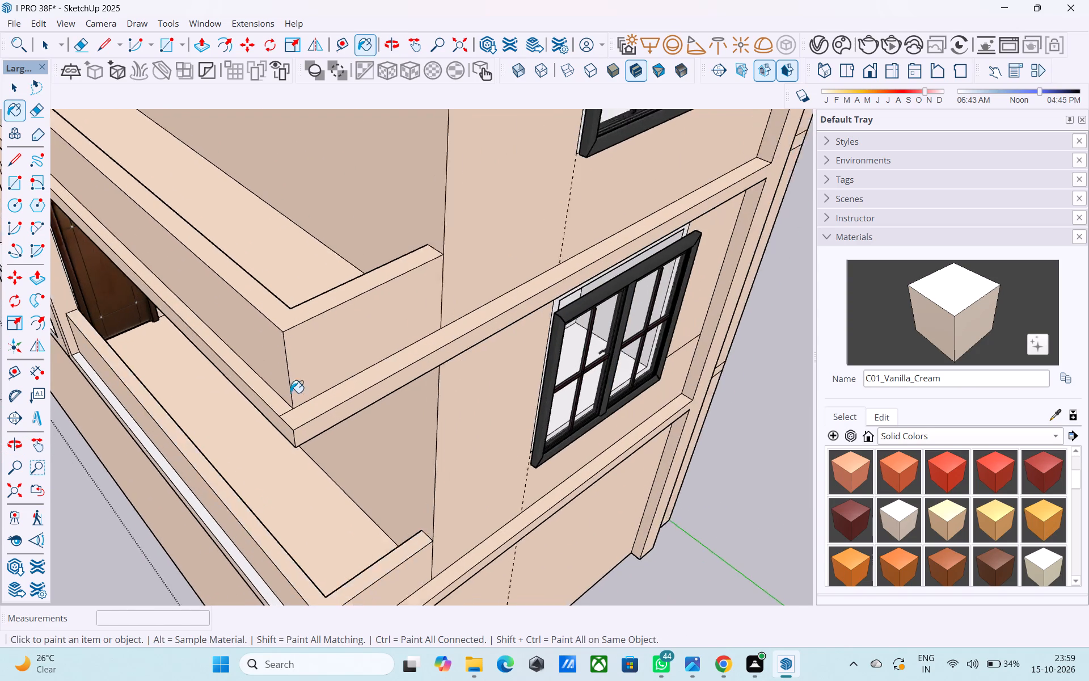
Paint the outer slab ledge below the lowest balcony railing with C01_Vanilla_Cream.
{"action": "scroll", "coordinate": [290, 393], "scroll_direction": "down", "scroll_amount": 8}
{"action": "middle_click_drag", "start_coordinate": [268, 486], "coordinate": [270, 477]}
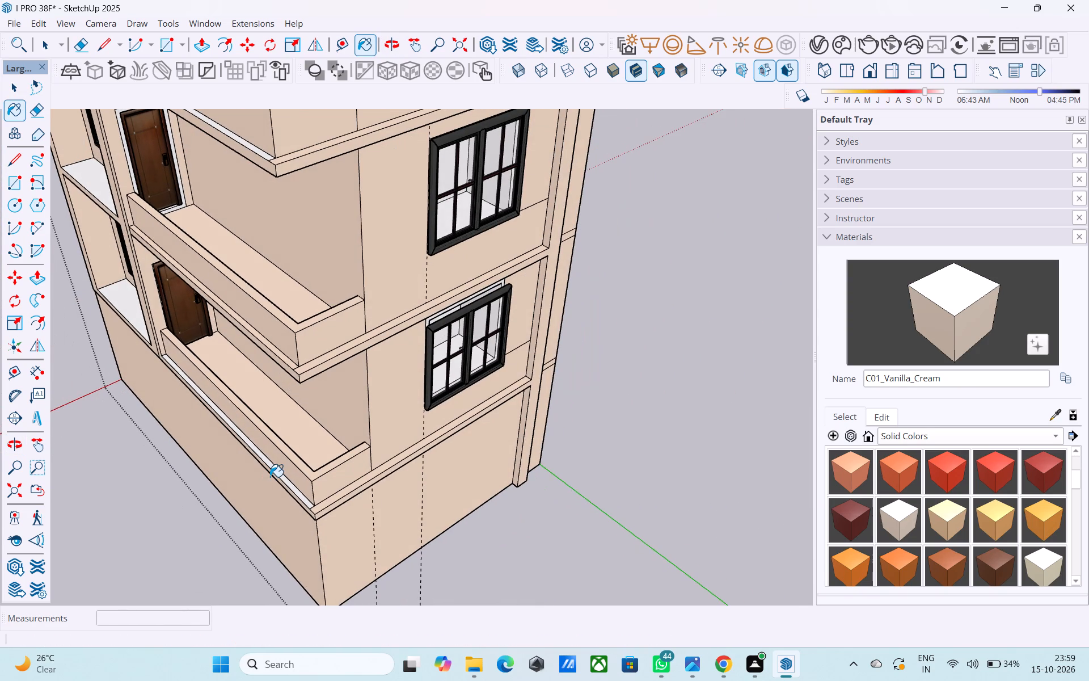
{"action": "middle_click_drag", "start_coordinate": [270, 477], "coordinate": [240, 462]}
{"action": "scroll", "coordinate": [243, 461], "scroll_direction": "up", "scroll_amount": 8}
{"action": "left_click", "coordinate": [266, 444]}
{"action": "left_click", "coordinate": [263, 451]}
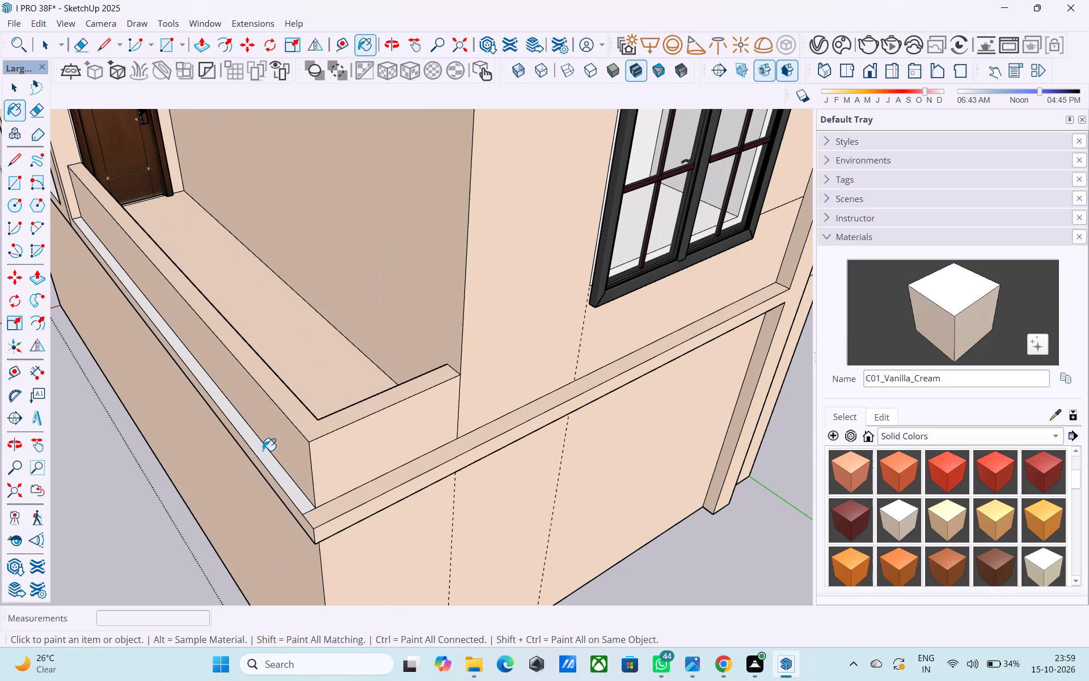
Paint the sills of the lowest three window recesses with C01_Vanilla_Cream.
{"action": "scroll", "coordinate": [289, 469], "scroll_direction": "down", "scroll_amount": 13}
{"action": "middle_click_drag", "start_coordinate": [287, 393], "coordinate": [385, 438]}
{"action": "scroll", "coordinate": [363, 425], "scroll_direction": "up", "scroll_amount": 5}
{"action": "left_click", "coordinate": [316, 436]}
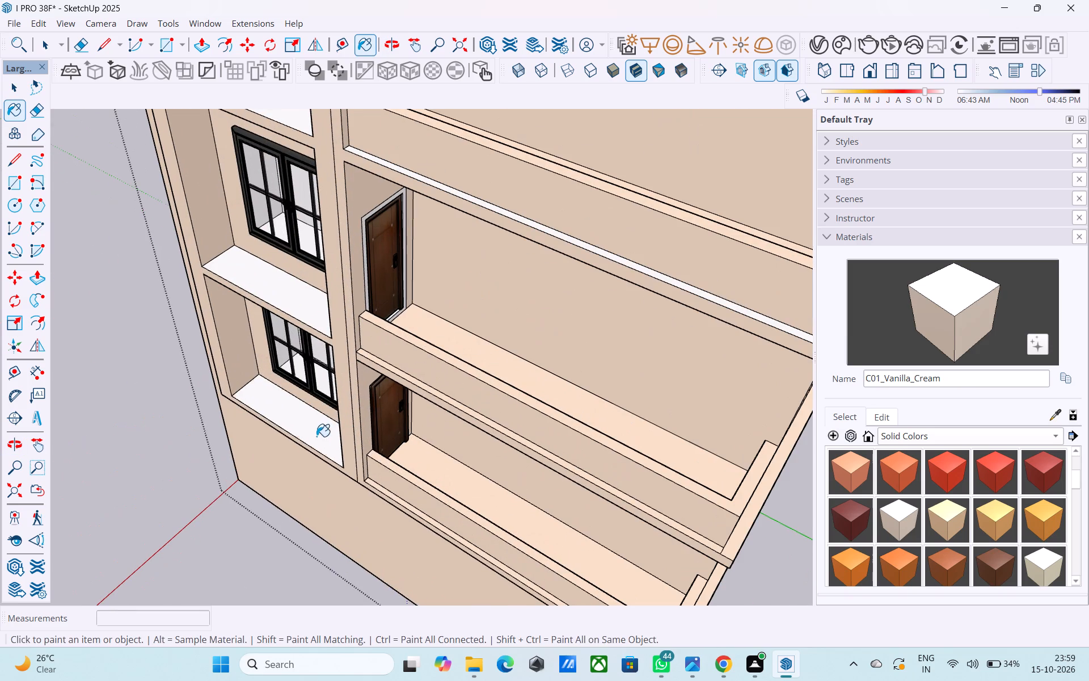
{"action": "left_click", "coordinate": [294, 293]}
{"action": "scroll", "coordinate": [299, 368], "scroll_direction": "down", "scroll_amount": 9}
{"action": "scroll", "coordinate": [310, 309], "scroll_direction": "up", "scroll_amount": 4}
{"action": "left_click", "coordinate": [298, 286]}
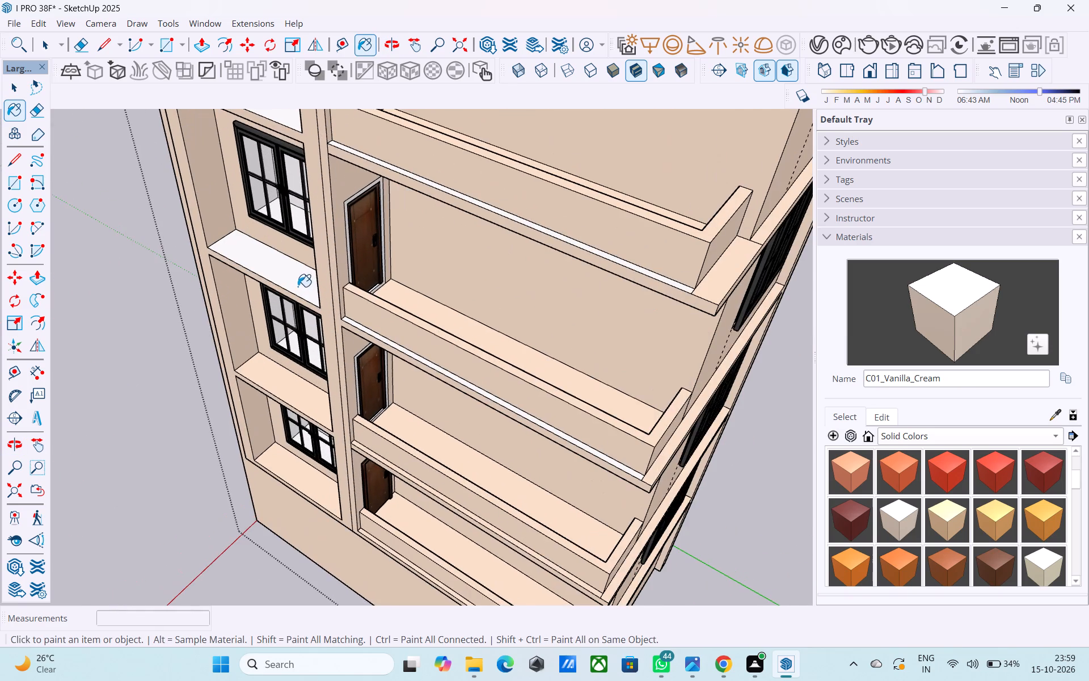
Paint the outer slab ledges below the third and second balconies from the top with C01_Vanilla_Cream.
{"action": "scroll", "coordinate": [401, 361], "scroll_direction": "up", "scroll_amount": 3}
{"action": "left_click", "coordinate": [404, 350]}
{"action": "scroll", "coordinate": [402, 386], "scroll_direction": "down", "scroll_amount": 4}
{"action": "scroll", "coordinate": [407, 380], "scroll_direction": "up", "scroll_amount": 7}
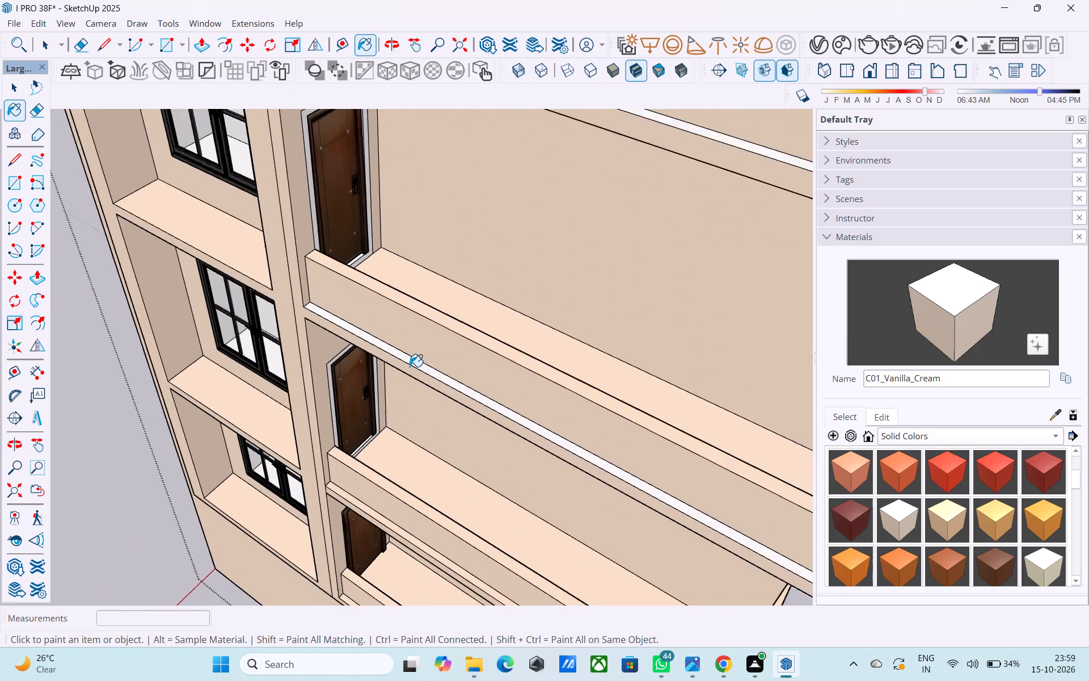
{"action": "scroll", "coordinate": [410, 367], "scroll_direction": "up", "scroll_amount": 1}
{"action": "left_click", "coordinate": [410, 357]}
{"action": "scroll", "coordinate": [400, 380], "scroll_direction": "down", "scroll_amount": 11}
{"action": "middle_click_drag", "start_coordinate": [410, 342], "coordinate": [402, 378]}
{"action": "scroll", "coordinate": [410, 368], "scroll_direction": "up", "scroll_amount": 4}
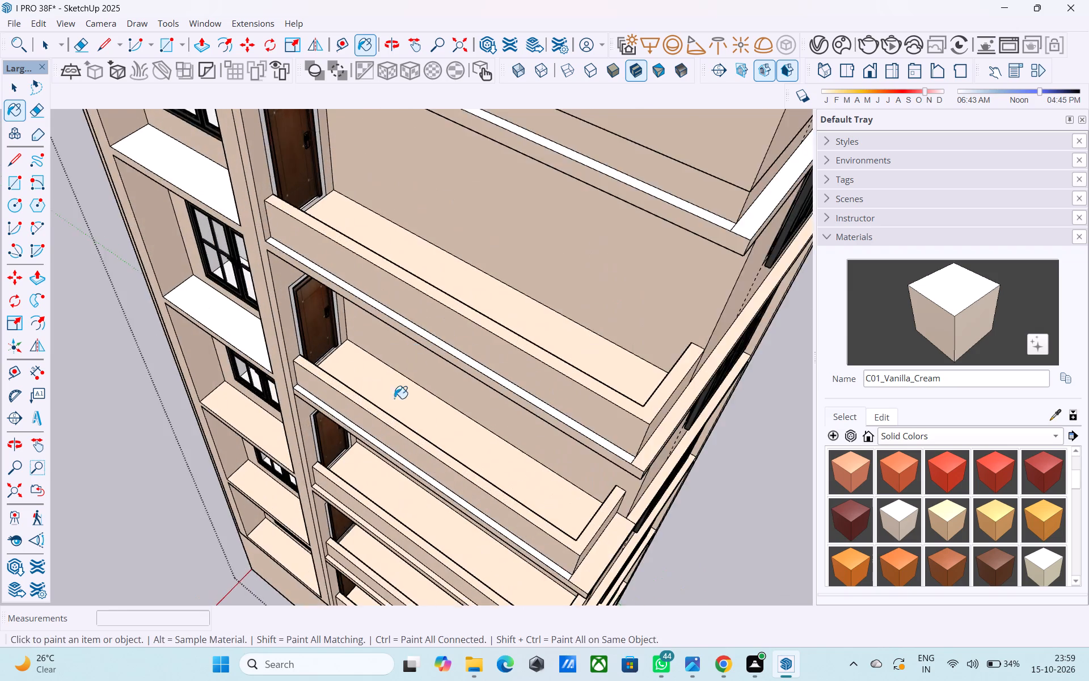
{"action": "scroll", "coordinate": [394, 398], "scroll_direction": "up", "scroll_amount": 7}
{"action": "left_click", "coordinate": [362, 464]}
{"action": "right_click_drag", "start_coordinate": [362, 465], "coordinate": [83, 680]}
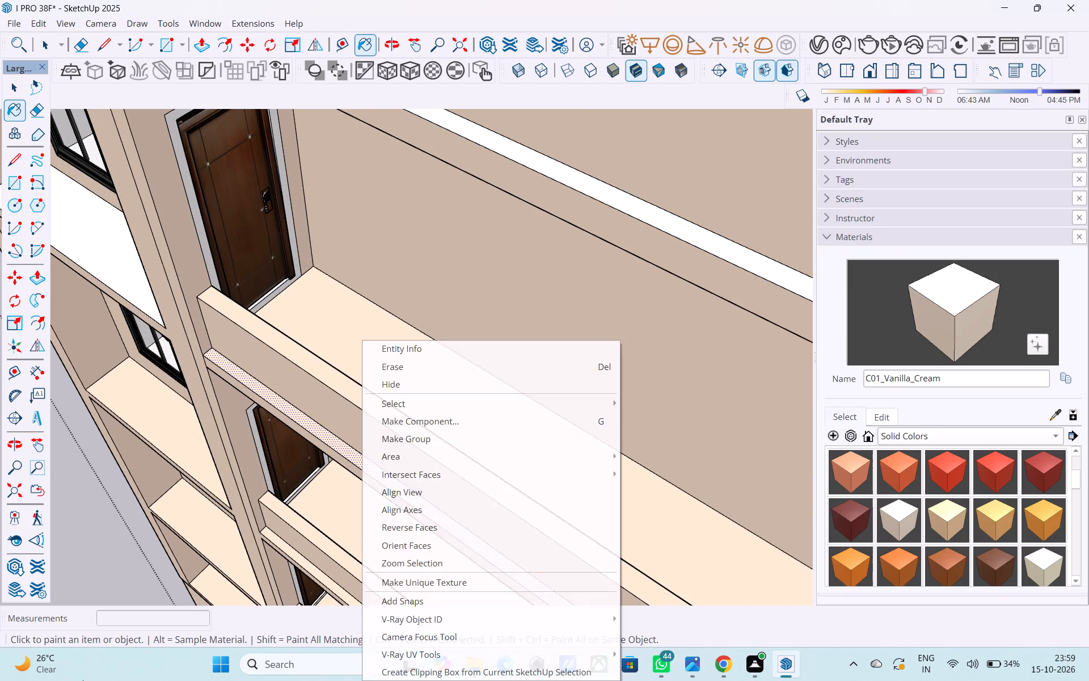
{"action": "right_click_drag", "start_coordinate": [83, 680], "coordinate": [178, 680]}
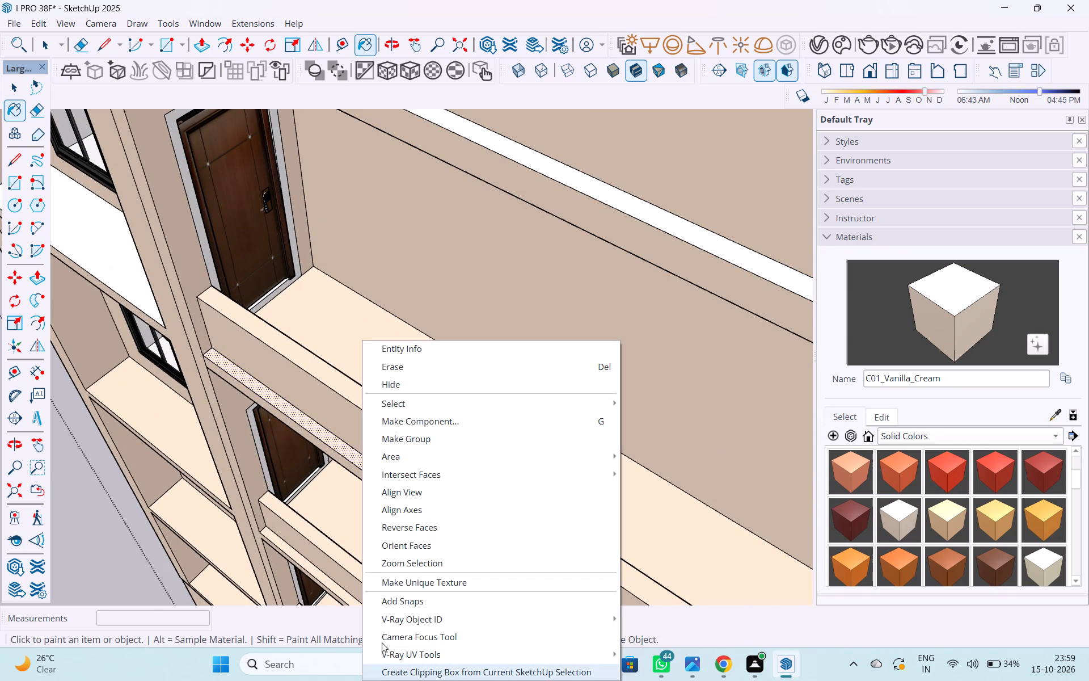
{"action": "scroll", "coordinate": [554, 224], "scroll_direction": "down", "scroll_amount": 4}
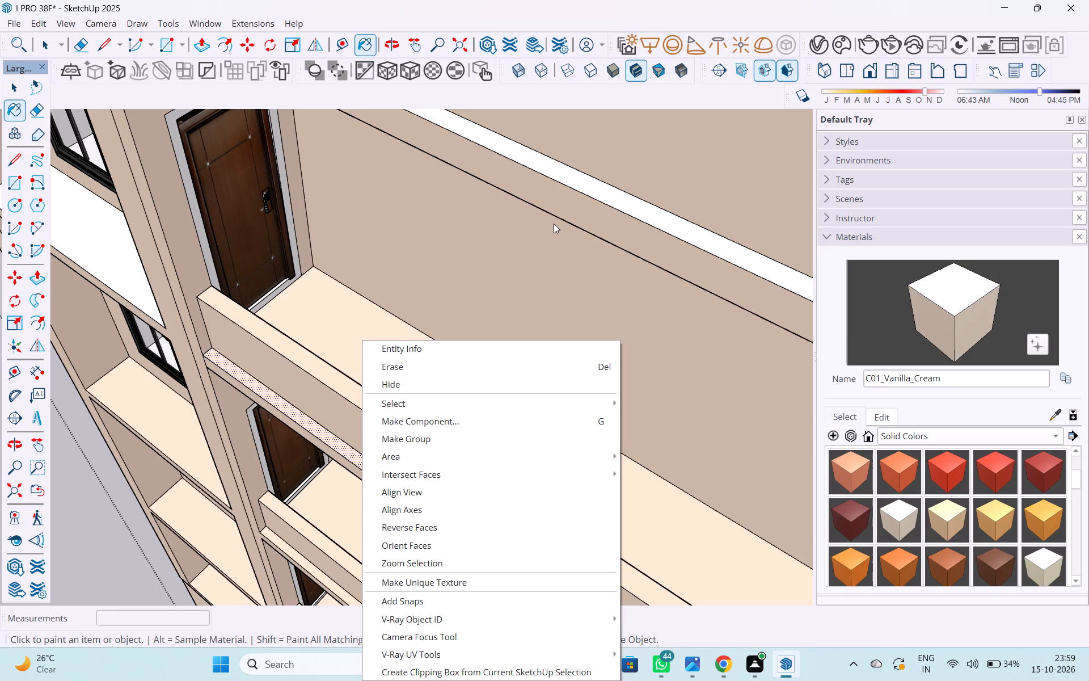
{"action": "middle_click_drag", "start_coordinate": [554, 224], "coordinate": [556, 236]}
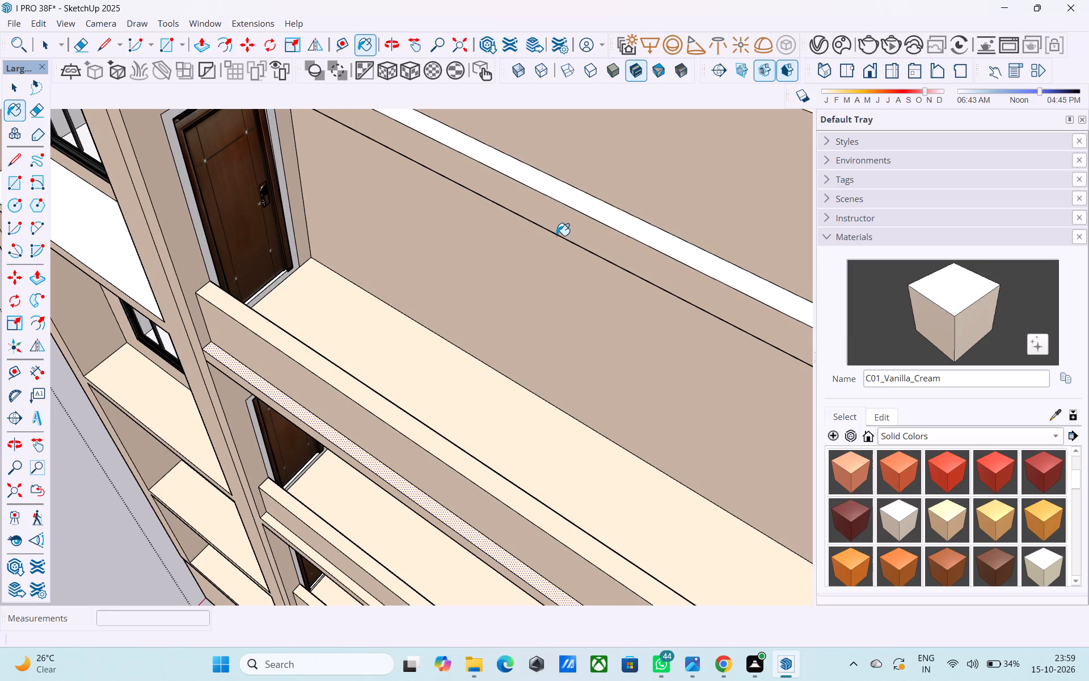
Paint the outer slab ledge below the topmost balcony railing with C01_Vanilla_Cream.
{"action": "scroll", "coordinate": [565, 249], "scroll_direction": "down", "scroll_amount": 4}
{"action": "middle_click_drag", "start_coordinate": [545, 293], "coordinate": [618, 222]}
{"action": "scroll", "coordinate": [560, 287], "scroll_direction": "down", "scroll_amount": 5}
{"action": "middle_click_drag", "start_coordinate": [576, 264], "coordinate": [479, 385]}
{"action": "scroll", "coordinate": [550, 296], "scroll_direction": "up", "scroll_amount": 4}
{"action": "left_click", "coordinate": [552, 293]}
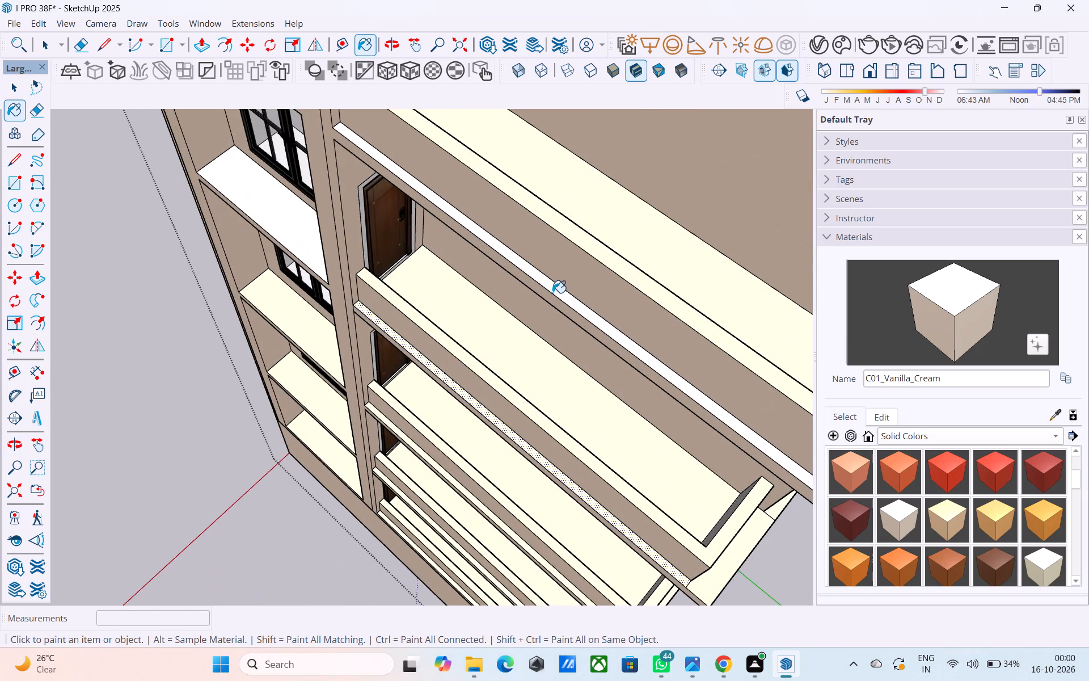
{"action": "left_click", "coordinate": [556, 289]}
Paint the sills of the upper two window recesses with C01_Vanilla_Cream.
{"action": "scroll", "coordinate": [459, 330], "scroll_direction": "down", "scroll_amount": 10}
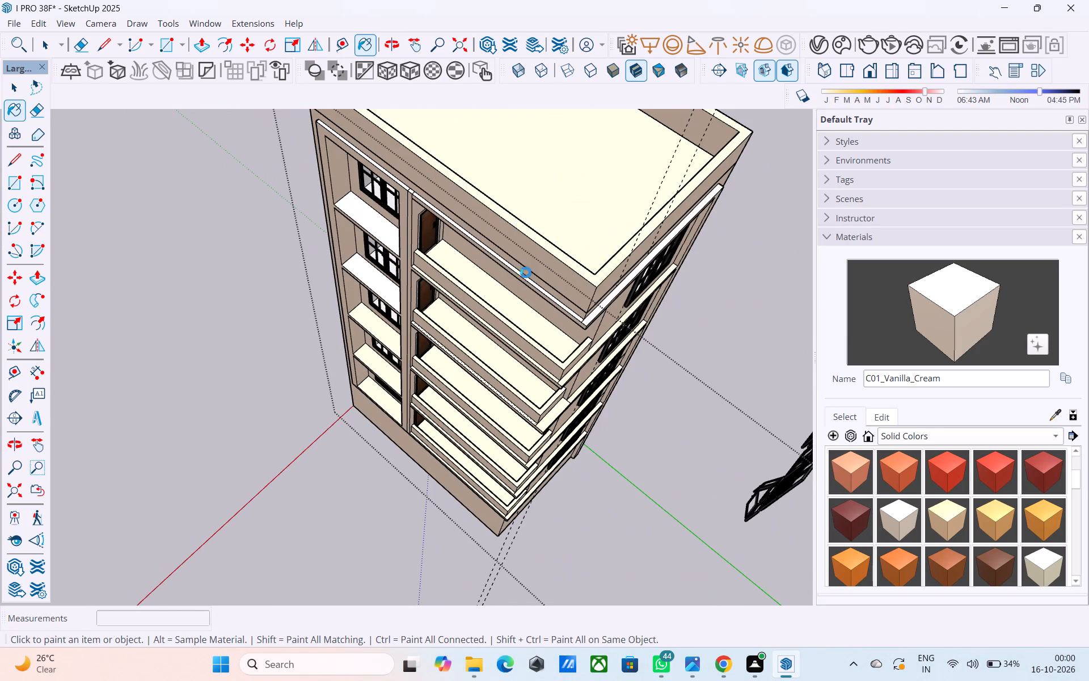
{"action": "scroll", "coordinate": [526, 269], "scroll_direction": "up", "scroll_amount": 10}
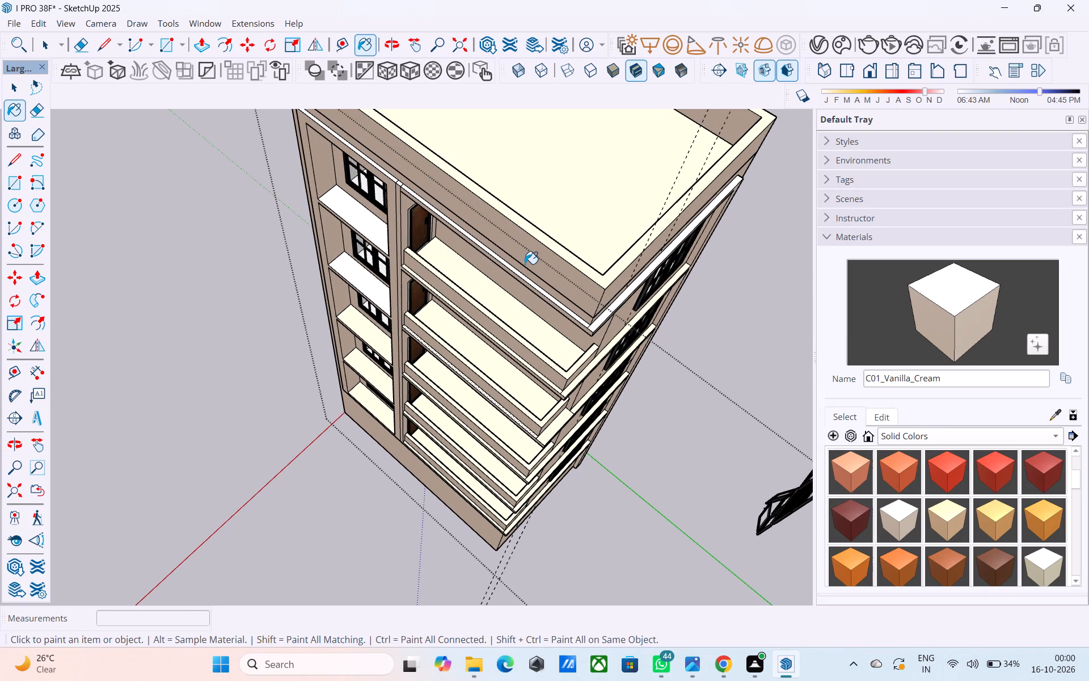
{"action": "middle_click_drag", "start_coordinate": [402, 242], "coordinate": [543, 245]}
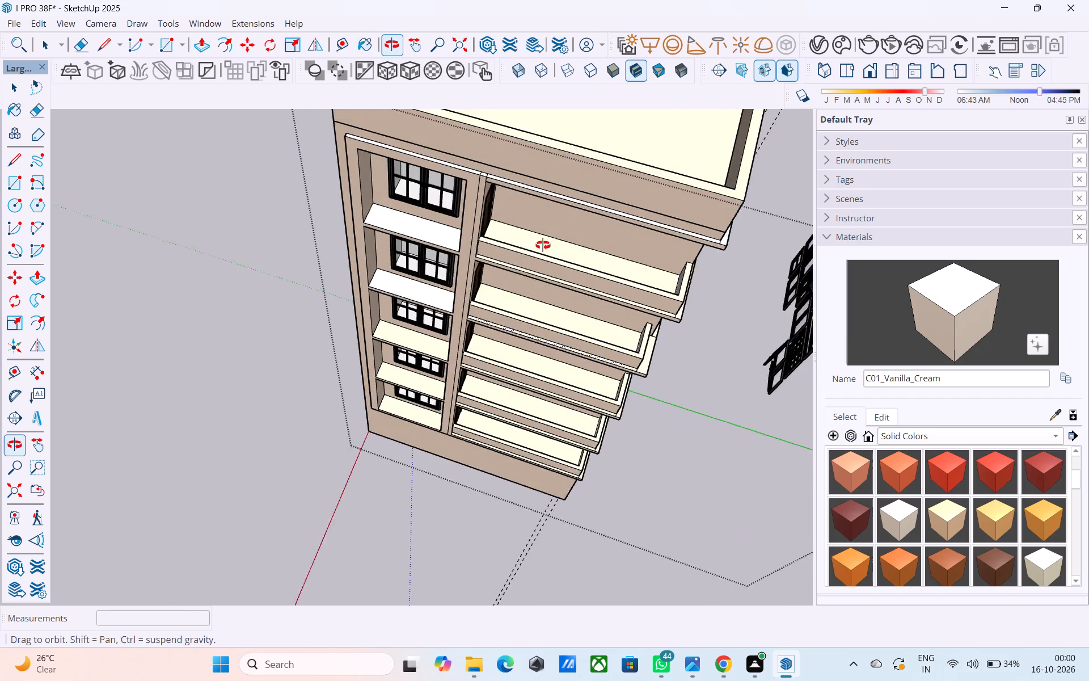
{"action": "middle_click_drag", "start_coordinate": [543, 245], "coordinate": [550, 246]}
{"action": "scroll", "coordinate": [483, 238], "scroll_direction": "up", "scroll_amount": 4}
{"action": "left_click", "coordinate": [420, 247]}
{"action": "left_click", "coordinate": [404, 318]}
{"action": "scroll", "coordinate": [402, 330], "scroll_direction": "down", "scroll_amount": 3}
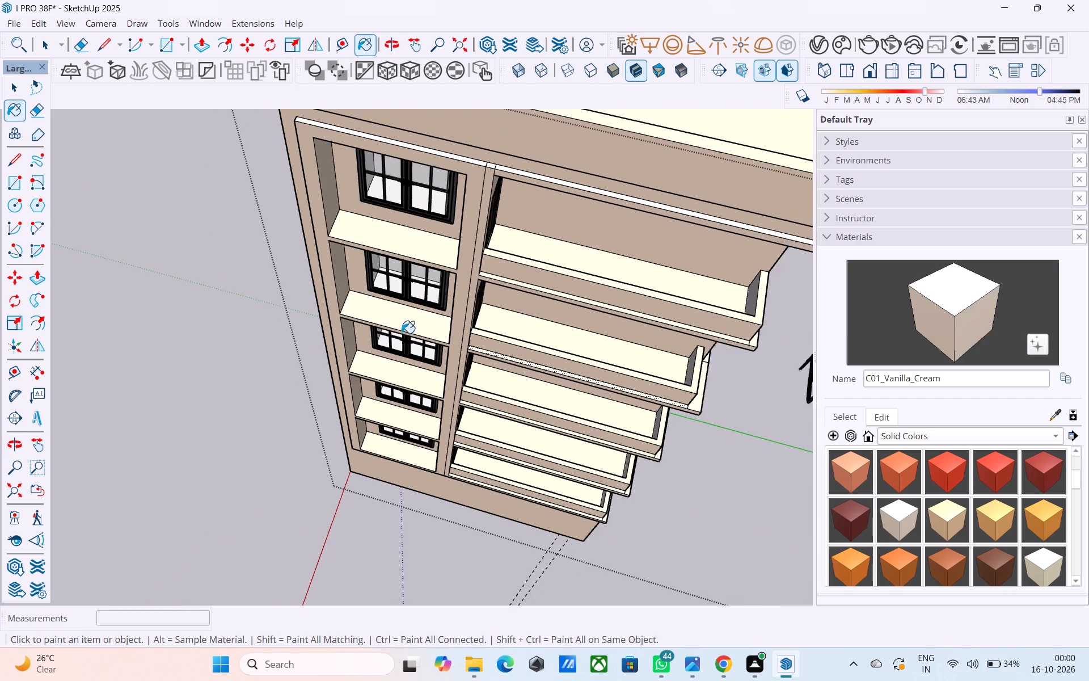
Paint the tops of the ledge running just below the parapet, including the pillar cap and the adjoining window side, with C01_Vanilla_Cream.
{"action": "scroll", "coordinate": [402, 333], "scroll_direction": "down", "scroll_amount": 3}
{"action": "middle_click_drag", "start_coordinate": [400, 282], "coordinate": [383, 340]}
{"action": "scroll", "coordinate": [383, 292], "scroll_direction": "up", "scroll_amount": 11}
{"action": "left_click", "coordinate": [394, 394]}
{"action": "scroll", "coordinate": [337, 346], "scroll_direction": "down", "scroll_amount": 3}
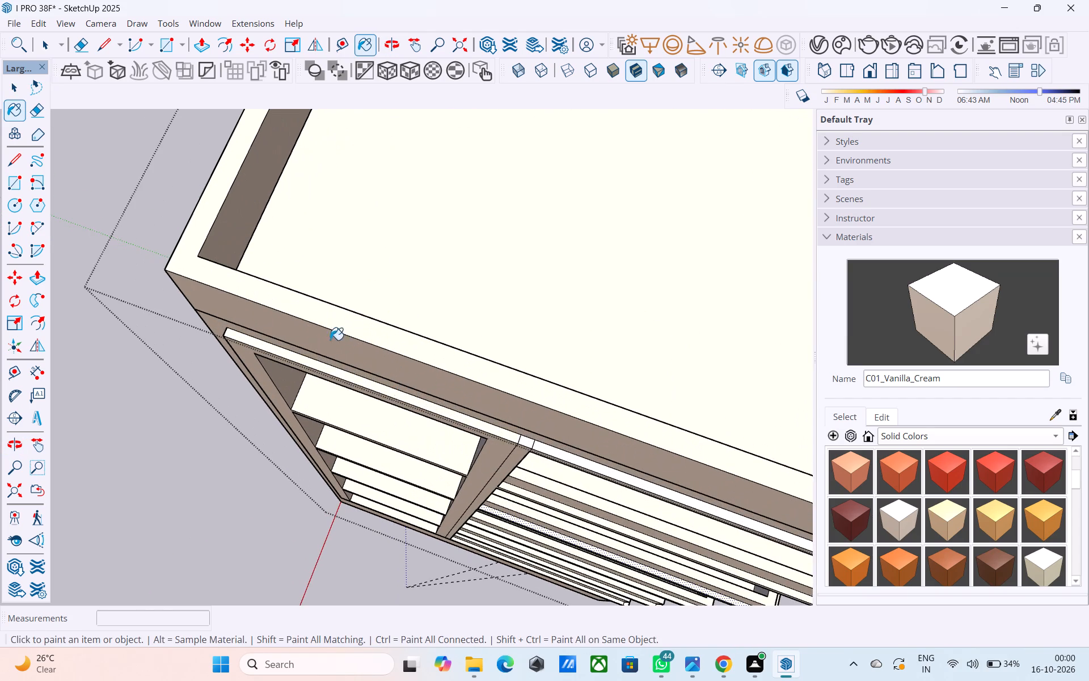
{"action": "scroll", "coordinate": [330, 340], "scroll_direction": "down", "scroll_amount": 3}
{"action": "scroll", "coordinate": [484, 456], "scroll_direction": "up", "scroll_amount": 9}
{"action": "left_click", "coordinate": [507, 375]}
{"action": "left_click", "coordinate": [416, 342]}
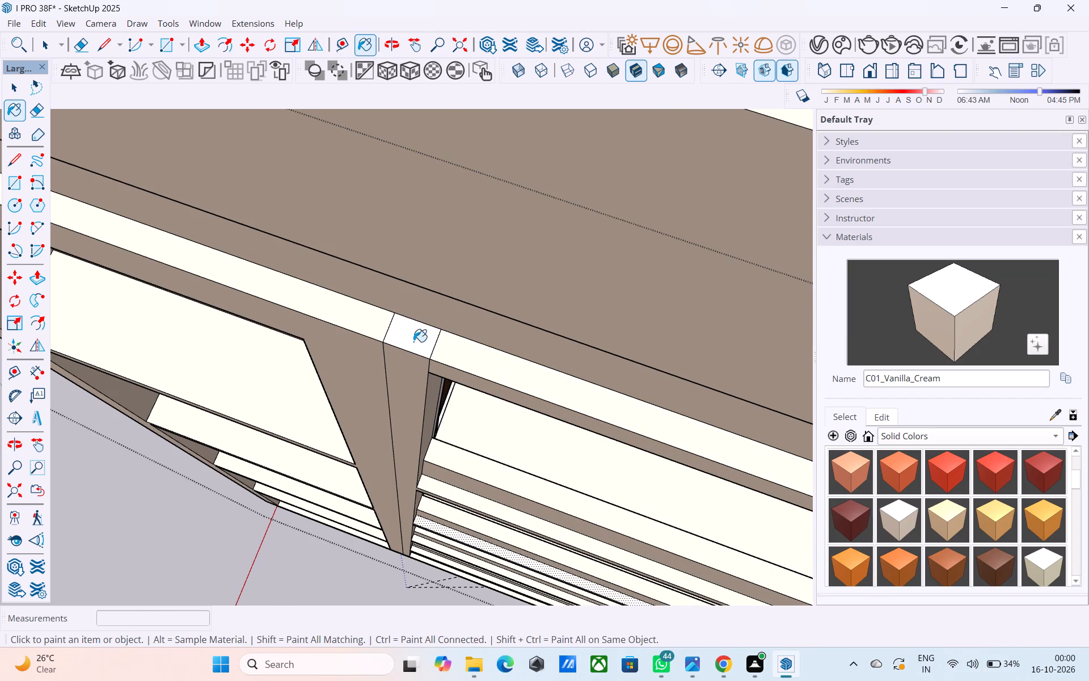
{"action": "scroll", "coordinate": [290, 350], "scroll_direction": "down", "scroll_amount": 16}
{"action": "middle_click_drag", "start_coordinate": [319, 382], "coordinate": [332, 326]}
{"action": "scroll", "coordinate": [328, 315], "scroll_direction": "down", "scroll_amount": 9}
{"action": "middle_click_drag", "start_coordinate": [478, 410], "coordinate": [307, 319]}
{"action": "scroll", "coordinate": [594, 287], "scroll_direction": "up", "scroll_amount": 7}
{"action": "left_click", "coordinate": [512, 265]}
{"action": "scroll", "coordinate": [506, 266], "scroll_direction": "down", "scroll_amount": 6}
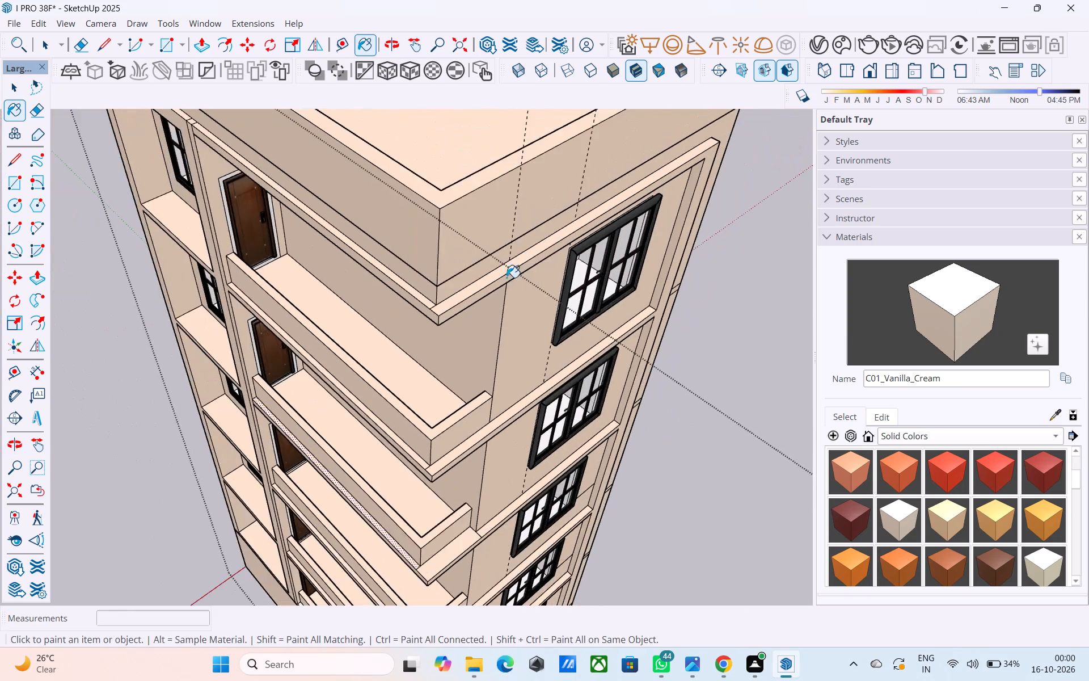
Paint the unpainted inner side faces of all five window recesses, next to the pillar, with C01_Vanilla_Cream.
{"action": "middle_click_drag", "start_coordinate": [482, 314], "coordinate": [591, 275]}
{"action": "scroll", "coordinate": [589, 300], "scroll_direction": "down", "scroll_amount": 5}
{"action": "middle_click_drag", "start_coordinate": [580, 339], "coordinate": [707, 192]}
{"action": "middle_click_drag", "start_coordinate": [697, 200], "coordinate": [904, 365]}
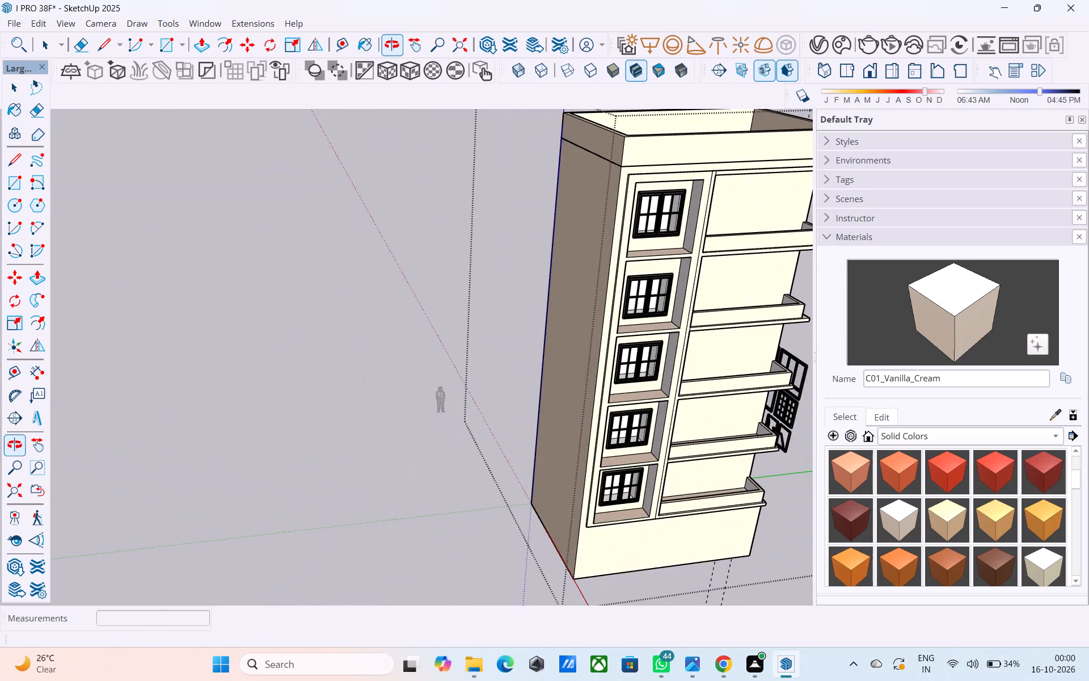
{"action": "middle_click_drag", "start_coordinate": [762, 380], "coordinate": [618, 353]}
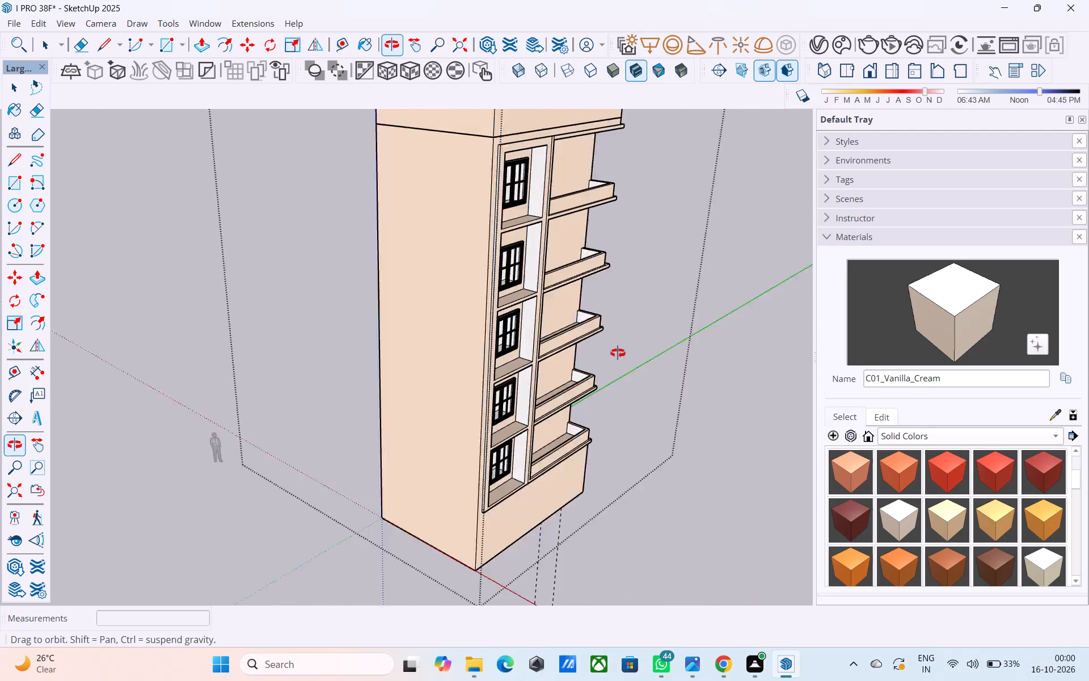
{"action": "middle_click_drag", "start_coordinate": [618, 353], "coordinate": [636, 336]}
{"action": "scroll", "coordinate": [509, 299], "scroll_direction": "up", "scroll_amount": 3}
{"action": "left_click", "coordinate": [516, 303]}
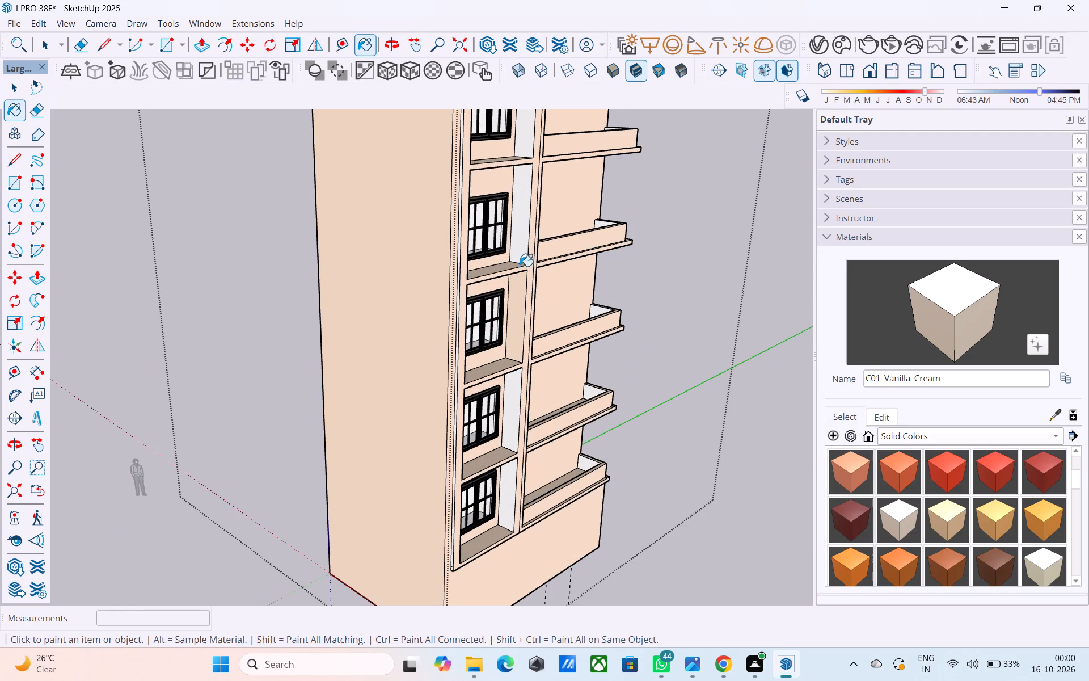
{"action": "left_click", "coordinate": [520, 257]}
{"action": "left_click", "coordinate": [528, 134]}
{"action": "left_click", "coordinate": [513, 404]}
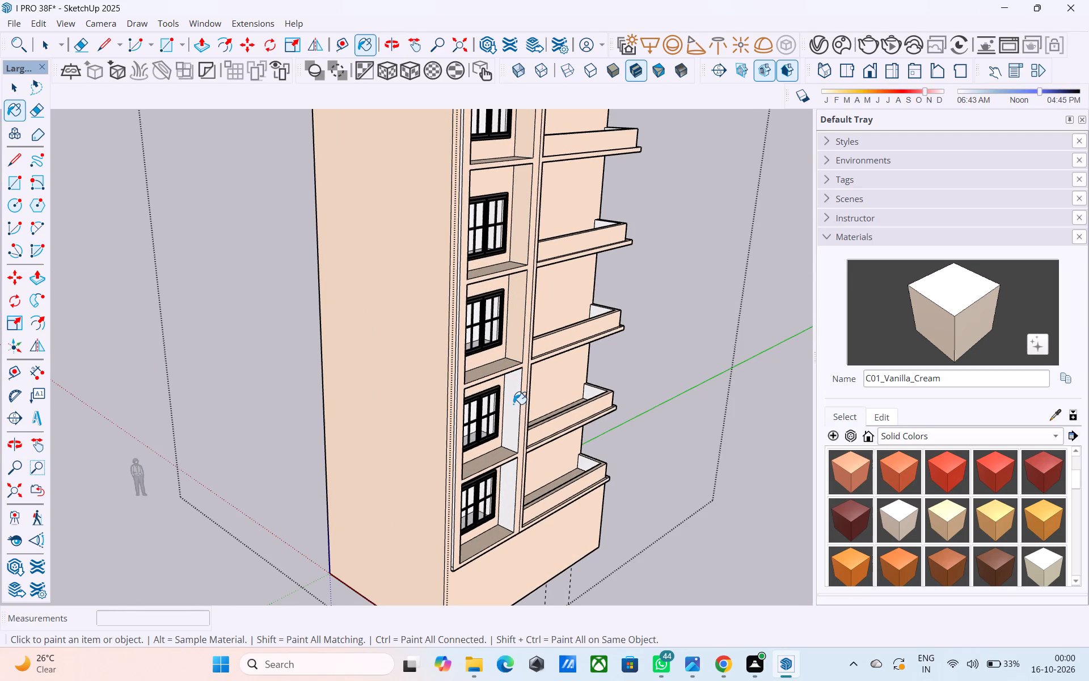
{"action": "left_click", "coordinate": [507, 486]}
Paint the inner faces of the short end railings on all five balconies with C01_Vanilla_Cream.
{"action": "middle_click_drag", "start_coordinate": [520, 470], "coordinate": [636, 459]}
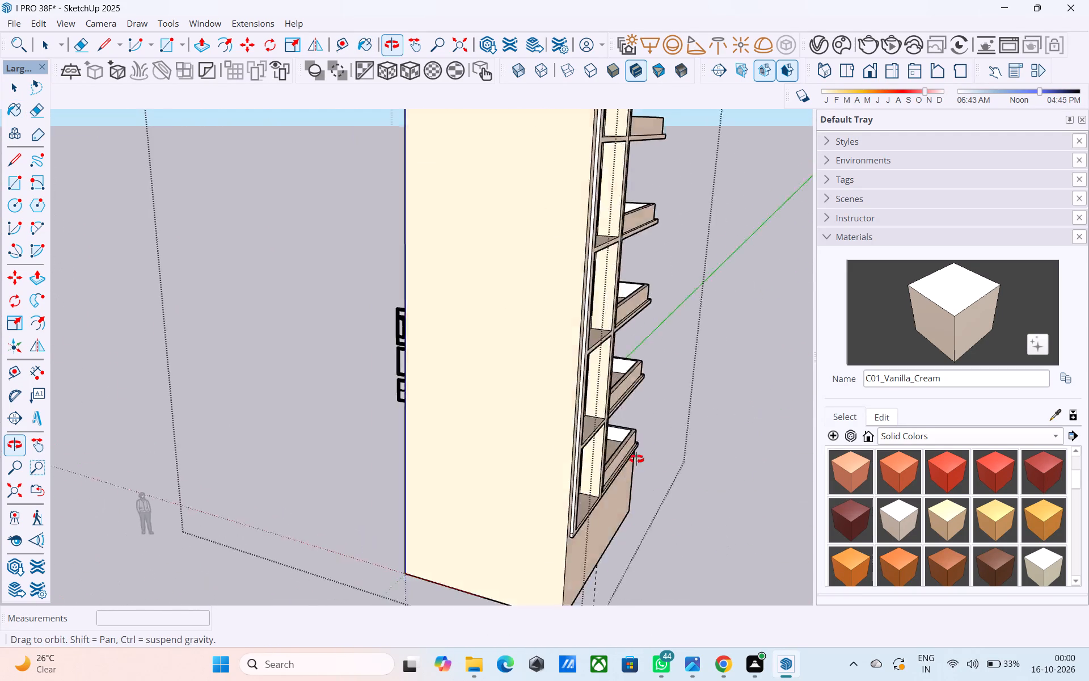
{"action": "middle_click_drag", "start_coordinate": [636, 459], "coordinate": [678, 454]}
{"action": "middle_click_drag", "start_coordinate": [747, 426], "coordinate": [615, 452]}
{"action": "scroll", "coordinate": [643, 474], "scroll_direction": "up", "scroll_amount": 4}
{"action": "left_click", "coordinate": [641, 447]}
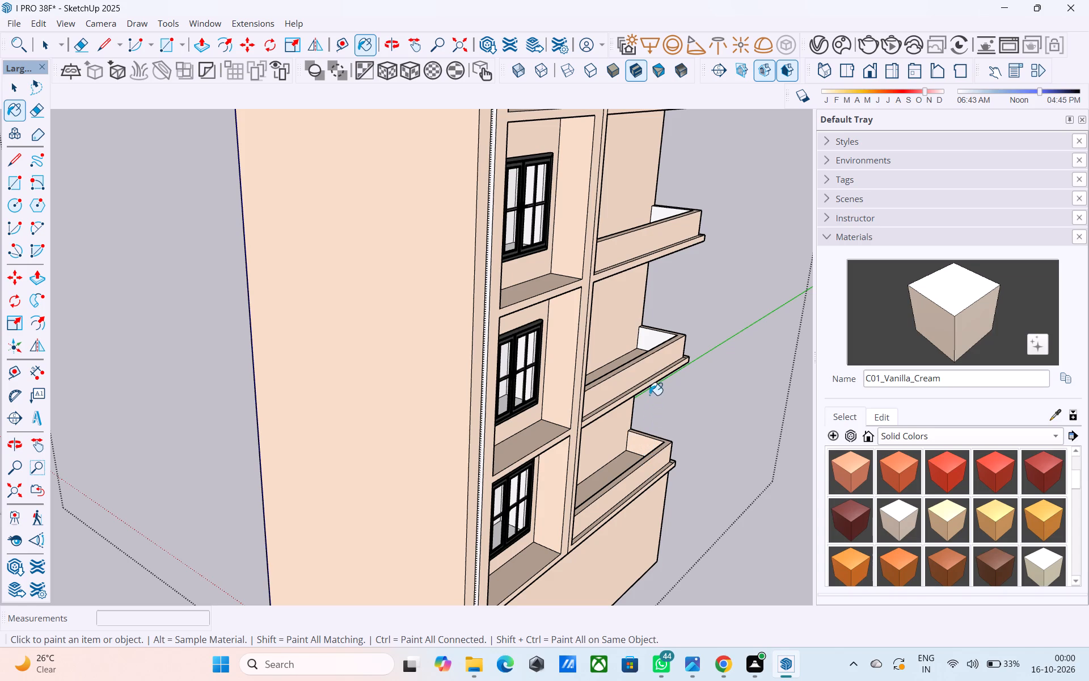
{"action": "left_click", "coordinate": [656, 337]}
{"action": "middle_click_drag", "start_coordinate": [653, 333], "coordinate": [621, 474]}
{"action": "left_click", "coordinate": [630, 363]}
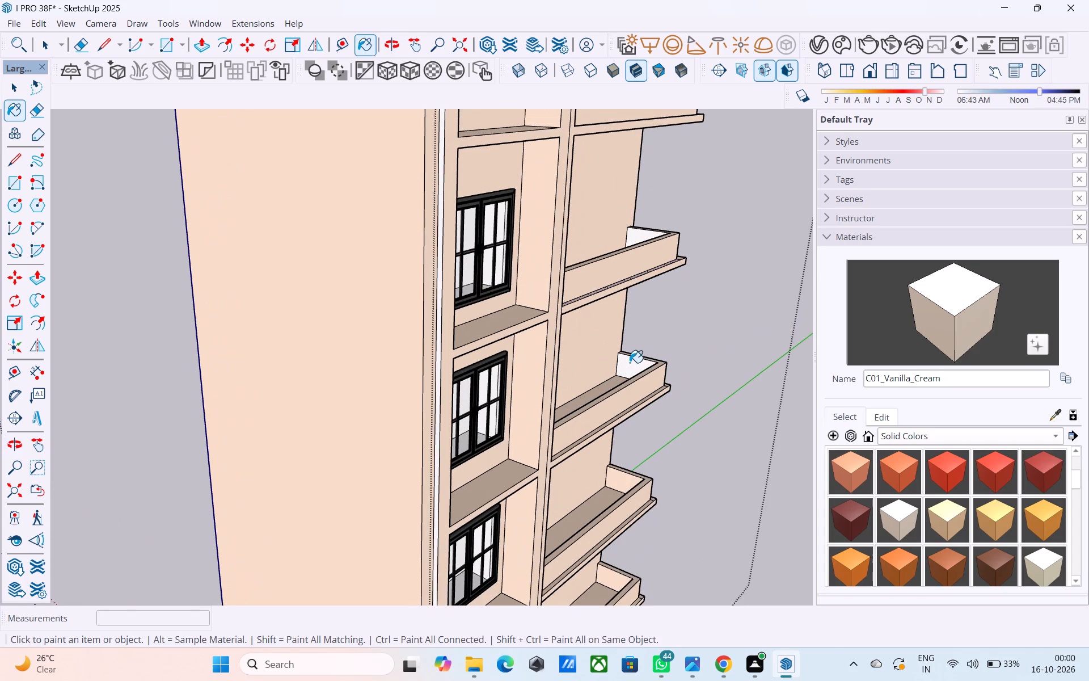
{"action": "middle_click_drag", "start_coordinate": [630, 363], "coordinate": [619, 465]}
{"action": "left_click", "coordinate": [627, 343]}
{"action": "middle_click_drag", "start_coordinate": [630, 340], "coordinate": [590, 497]}
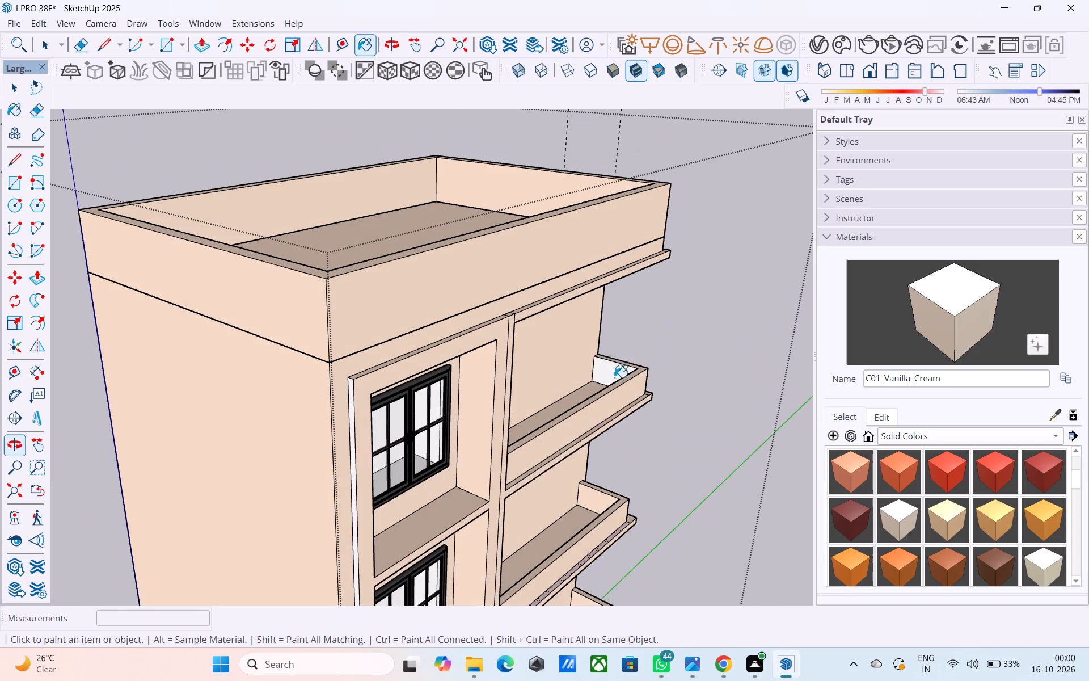
{"action": "left_click", "coordinate": [613, 367]}
Select the rooftop parapet group and paint it with M05_Graphite_Haze from the Solid Colors collection.
{"action": "middle_click_drag", "start_coordinate": [619, 376], "coordinate": [461, 356]}
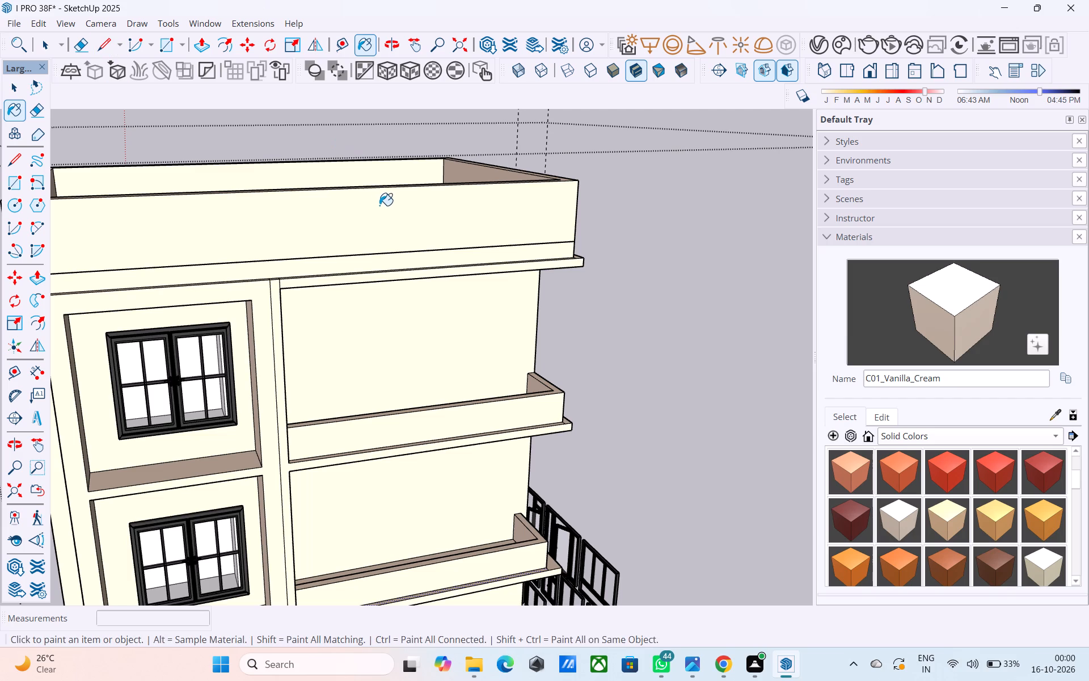
{"action": "scroll", "coordinate": [379, 209], "scroll_direction": "down", "scroll_amount": 5}
{"action": "key", "text": "space"}
{"action": "left_click", "coordinate": [568, 208]}
{"action": "scroll", "coordinate": [565, 195], "scroll_direction": "down", "scroll_amount": 4}
{"action": "left_click", "coordinate": [470, 204]}
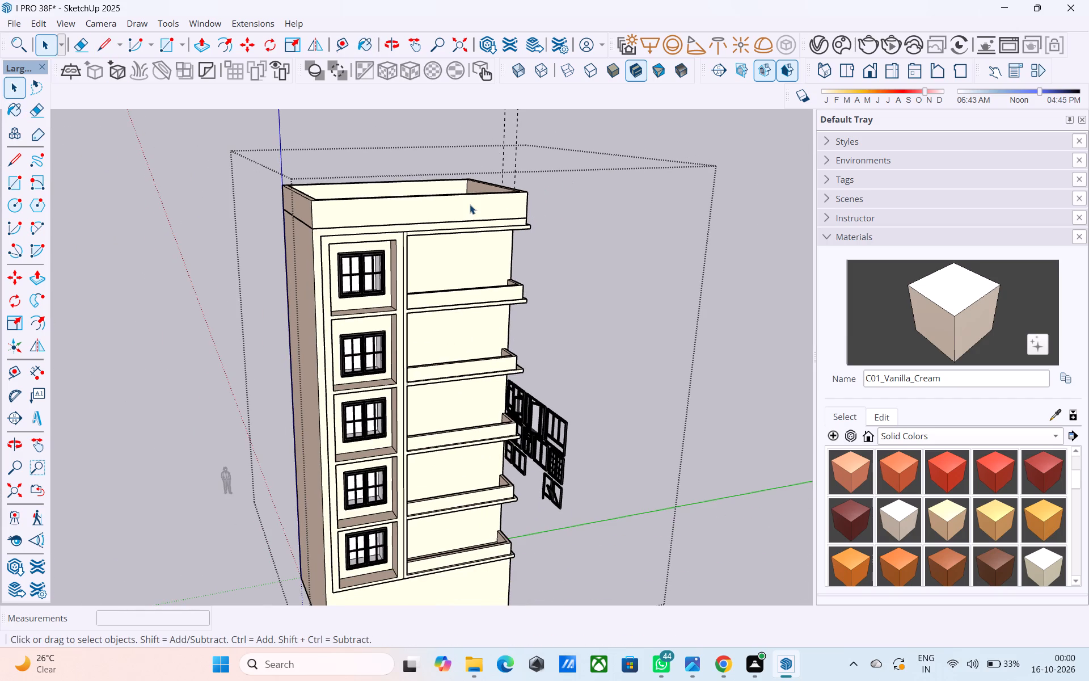
{"action": "left_click", "coordinate": [470, 204]}
{"action": "left_click", "coordinate": [470, 204]}
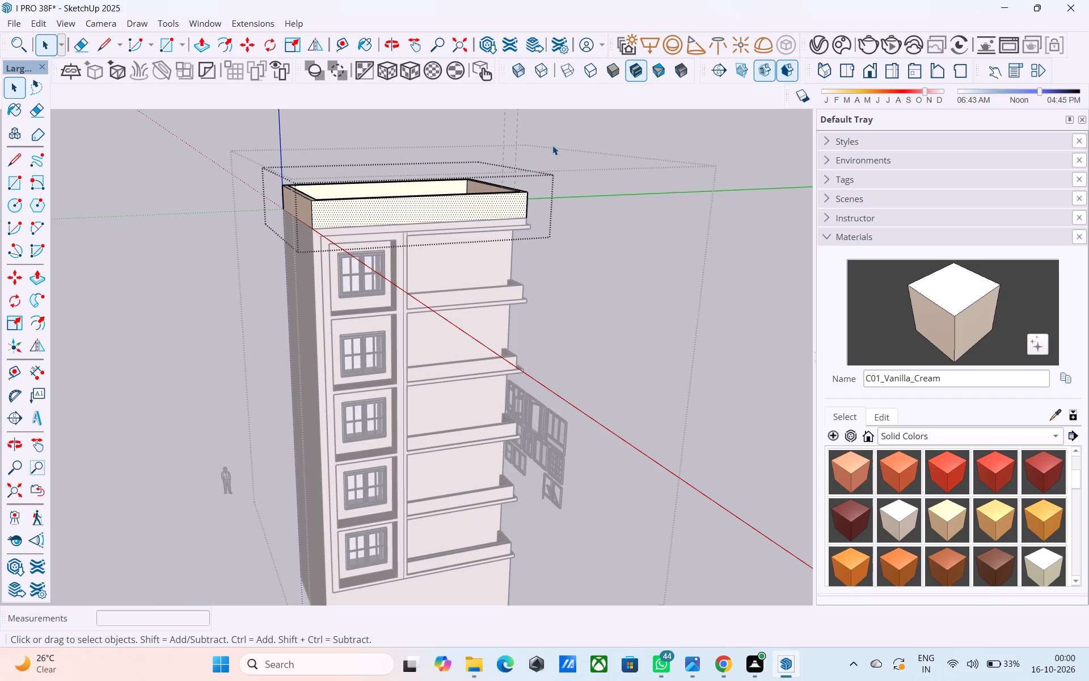
{"action": "left_click", "coordinate": [554, 145]}
{"action": "left_click", "coordinate": [489, 204]}
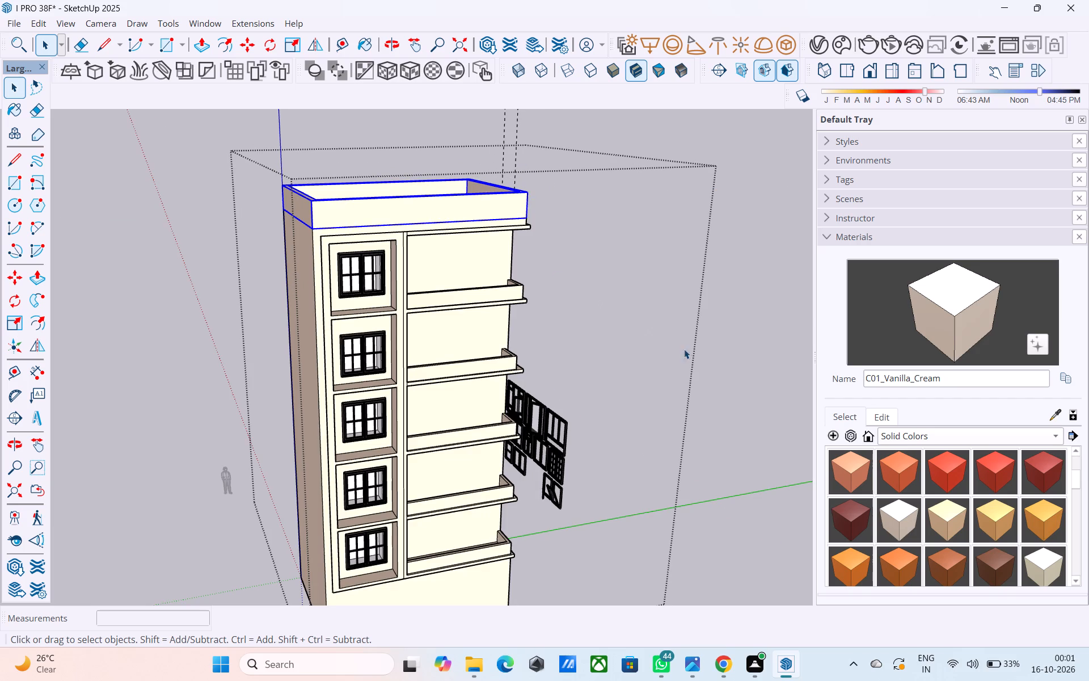
{"action": "scroll", "coordinate": [904, 485], "scroll_direction": "down", "scroll_amount": 4}
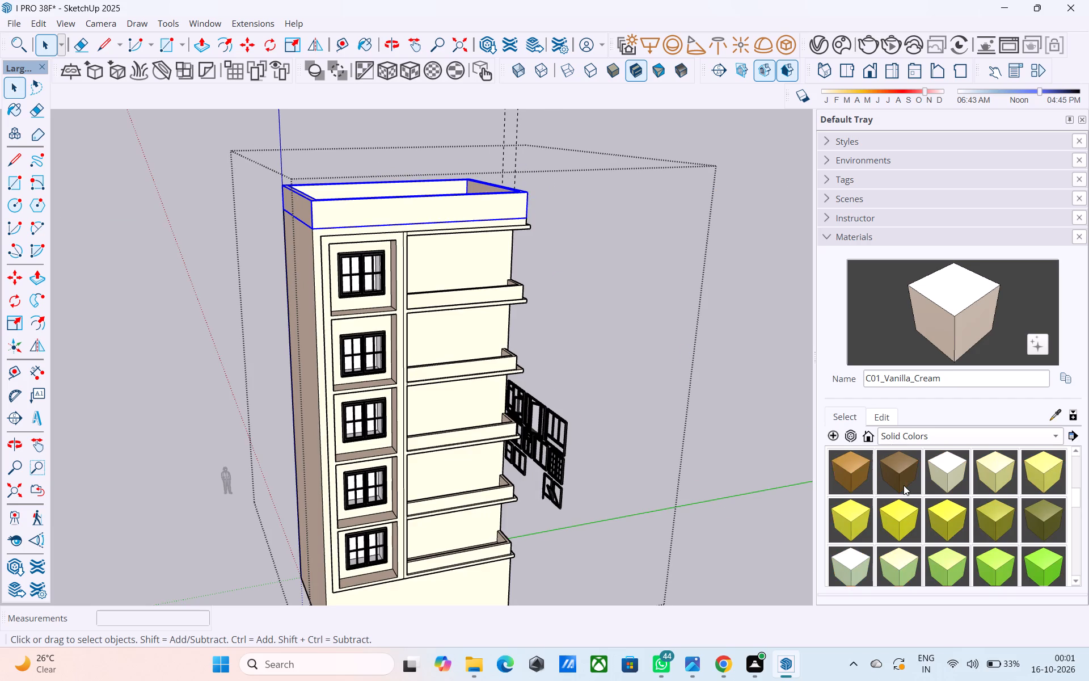
{"action": "left_click", "coordinate": [926, 439]}
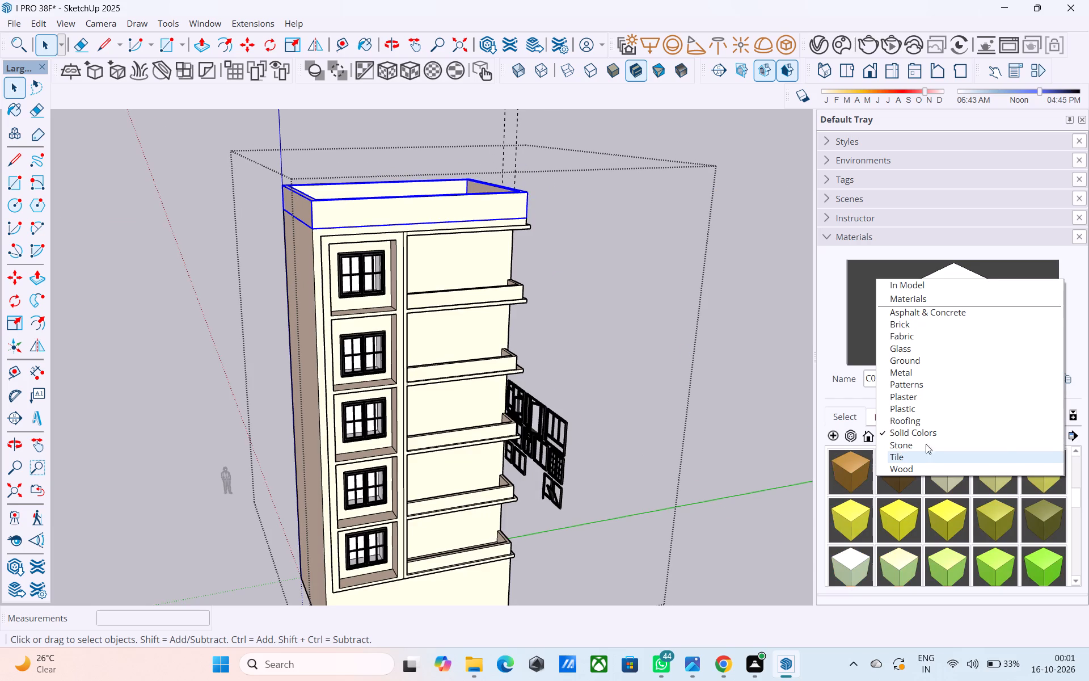
{"action": "left_click", "coordinate": [925, 432]}
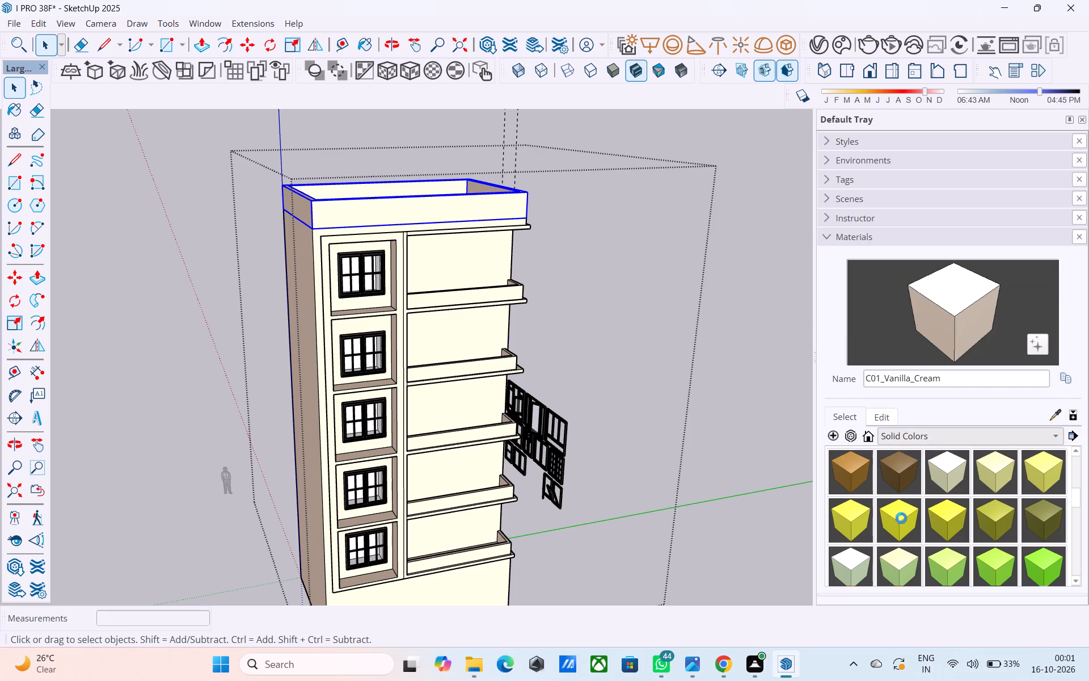
{"action": "scroll", "coordinate": [902, 519], "scroll_direction": "down", "scroll_amount": 10}
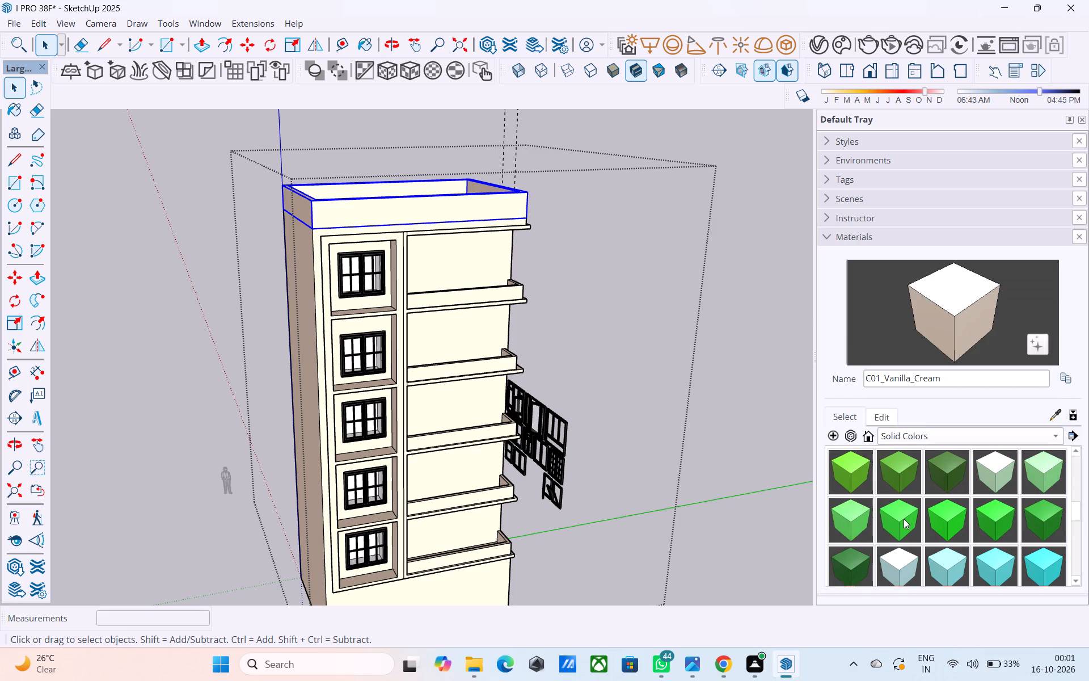
{"action": "scroll", "coordinate": [904, 519], "scroll_direction": "down", "scroll_amount": 7}
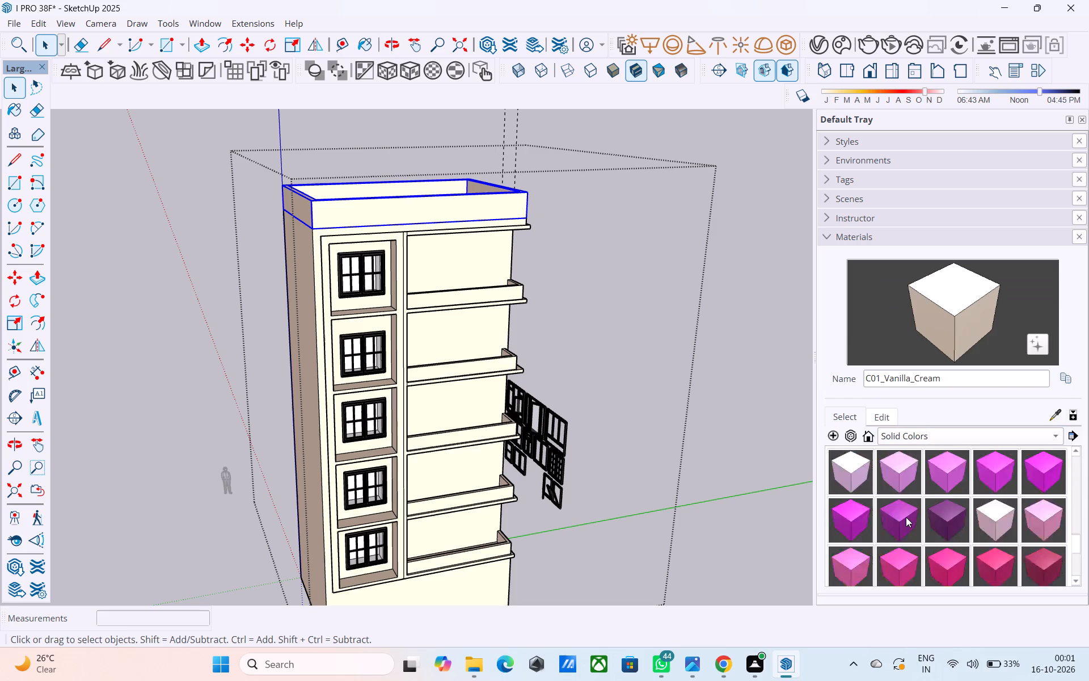
{"action": "scroll", "coordinate": [906, 517], "scroll_direction": "down", "scroll_amount": 3}
{"action": "left_click", "coordinate": [906, 515]}
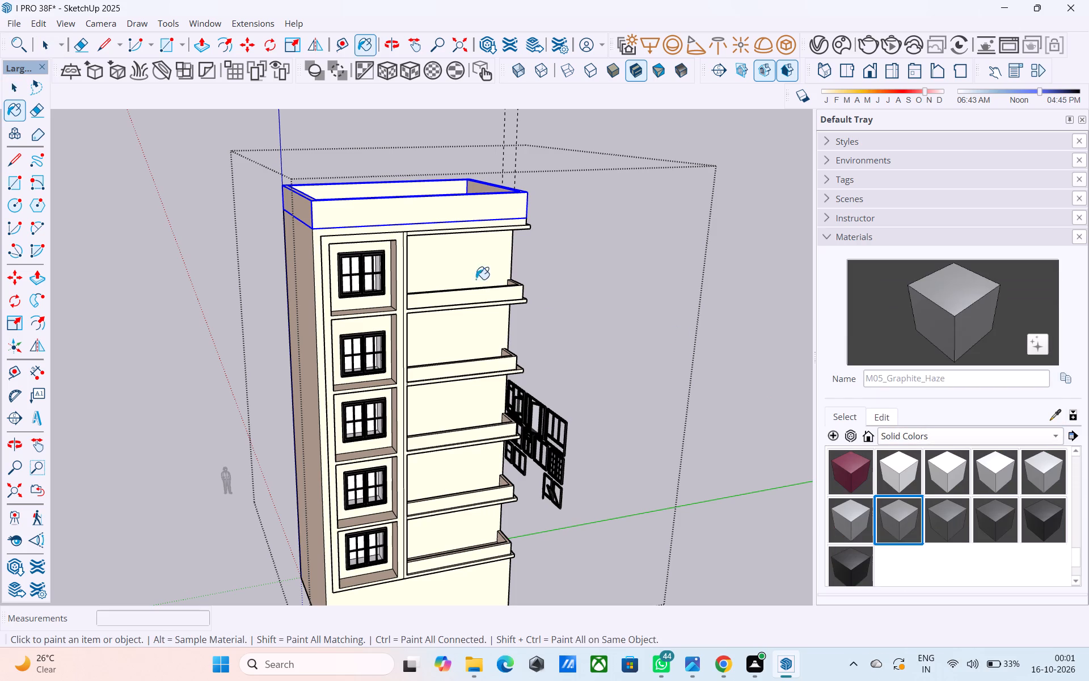
{"action": "left_click", "coordinate": [406, 202]}
{"action": "middle_click_drag", "start_coordinate": [406, 201], "coordinate": [395, 192]}
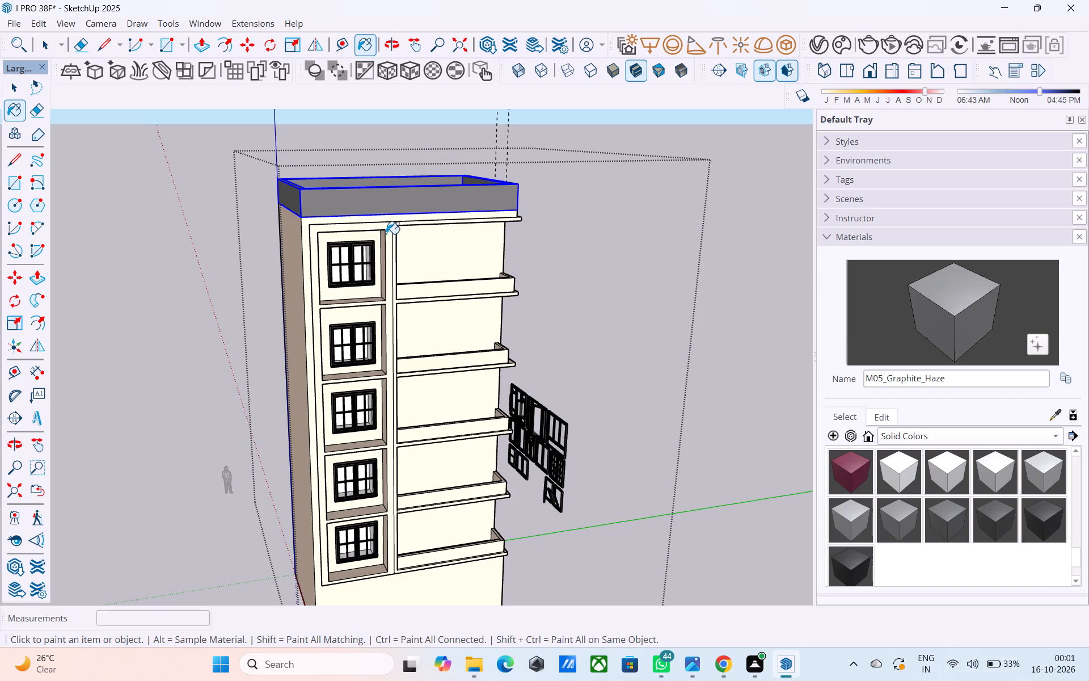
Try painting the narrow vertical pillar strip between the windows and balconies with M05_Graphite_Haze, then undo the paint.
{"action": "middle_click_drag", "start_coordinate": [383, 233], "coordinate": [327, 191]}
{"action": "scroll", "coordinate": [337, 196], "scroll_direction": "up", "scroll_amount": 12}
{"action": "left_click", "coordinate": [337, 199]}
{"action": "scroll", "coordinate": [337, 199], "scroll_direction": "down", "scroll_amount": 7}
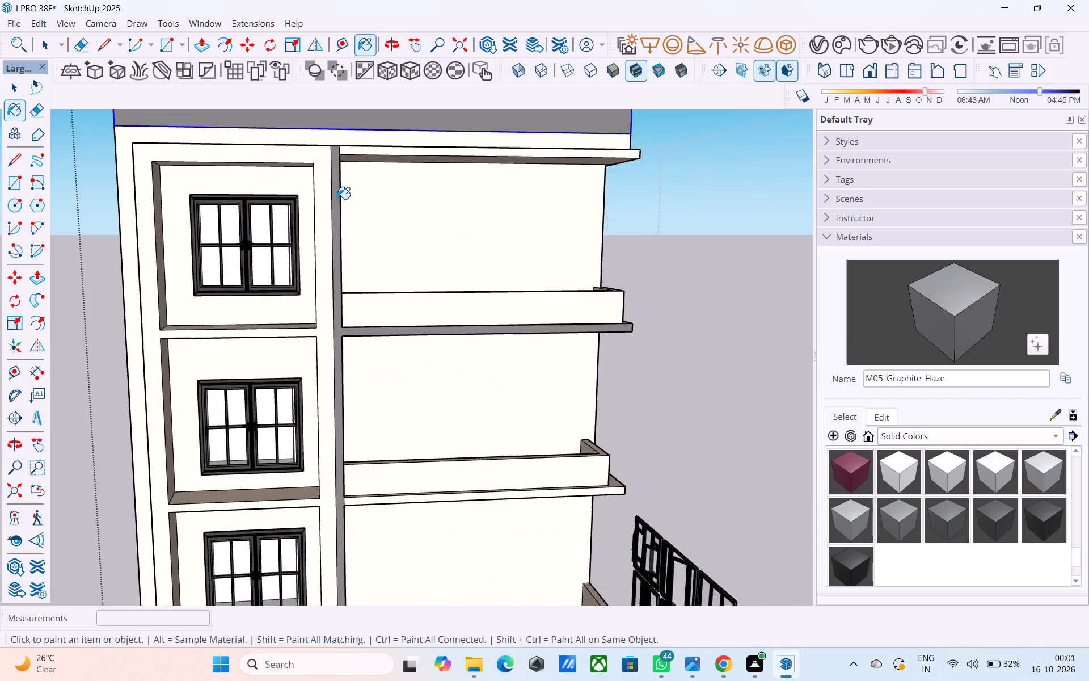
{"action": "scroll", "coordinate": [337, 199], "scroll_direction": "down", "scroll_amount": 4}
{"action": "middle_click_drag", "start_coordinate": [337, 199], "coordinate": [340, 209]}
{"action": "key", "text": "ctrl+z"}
Draw a 52' vertical line along the pillar's balcony-side edge, from the ledge below the parapet down to the lowest balcony.
{"action": "middle_click_drag", "start_coordinate": [340, 208], "coordinate": [340, 186], "text": "shift"}
{"action": "type", "text": "L"}
{"action": "key", "text": "space"}
{"action": "double_click", "coordinate": [339, 193]}
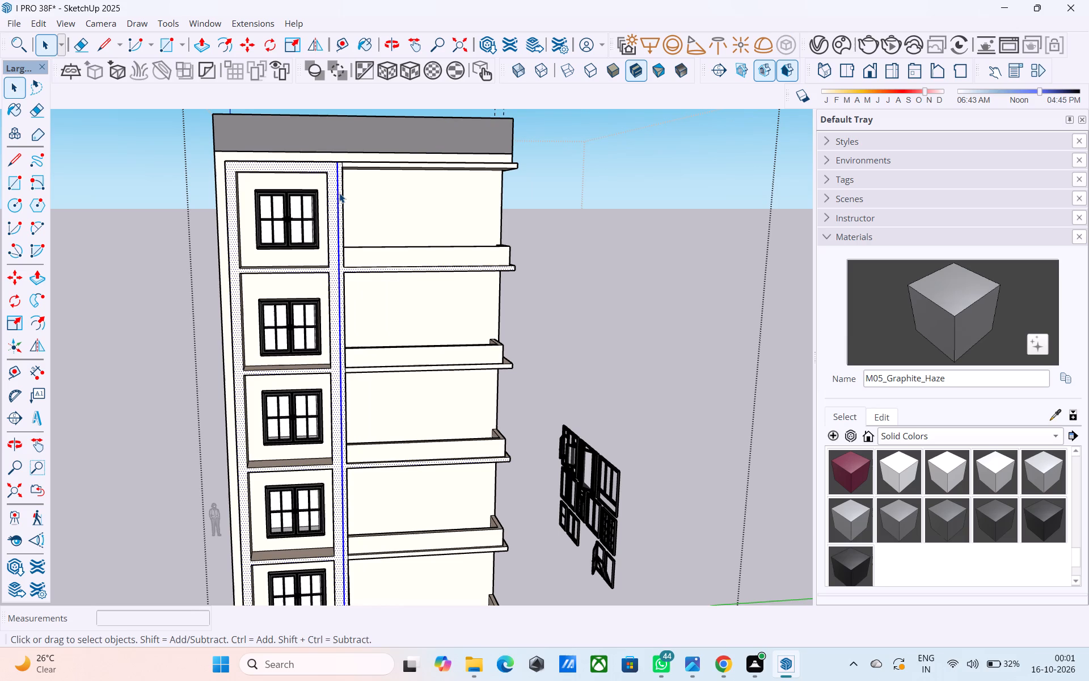
{"action": "left_click", "coordinate": [344, 201]}
{"action": "key", "text": "l"}
{"action": "scroll", "coordinate": [343, 179], "scroll_direction": "up", "scroll_amount": 4}
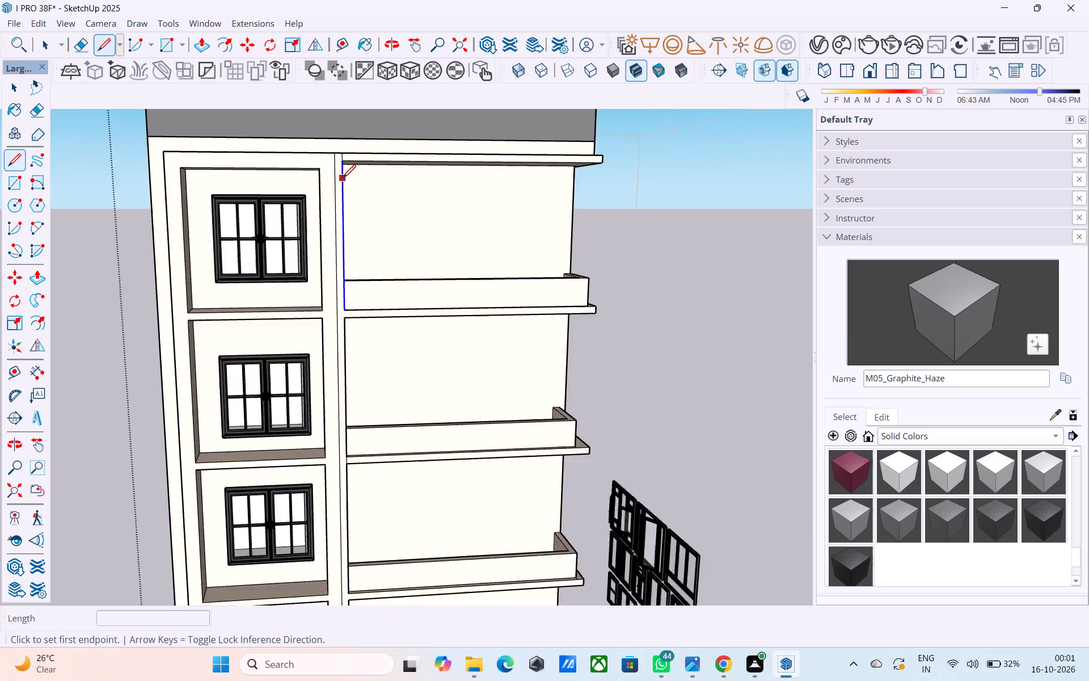
{"action": "scroll", "coordinate": [343, 179], "scroll_direction": "up", "scroll_amount": 5}
{"action": "left_click", "coordinate": [345, 138]}
{"action": "scroll", "coordinate": [345, 137], "scroll_direction": "down", "scroll_amount": 12}
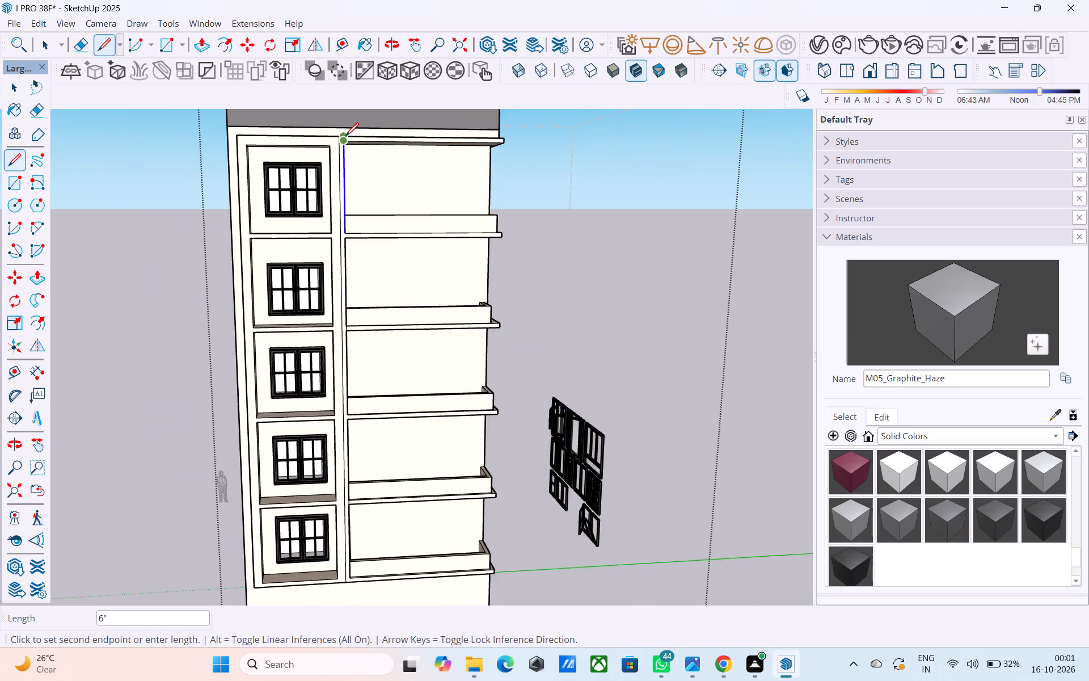
{"action": "scroll", "coordinate": [345, 137], "scroll_direction": "down", "scroll_amount": 4}
{"action": "scroll", "coordinate": [347, 141], "scroll_direction": "up", "scroll_amount": 1}
{"action": "scroll", "coordinate": [347, 141], "scroll_direction": "down", "scroll_amount": 8}
{"action": "scroll", "coordinate": [352, 298], "scroll_direction": "up", "scroll_amount": 3}
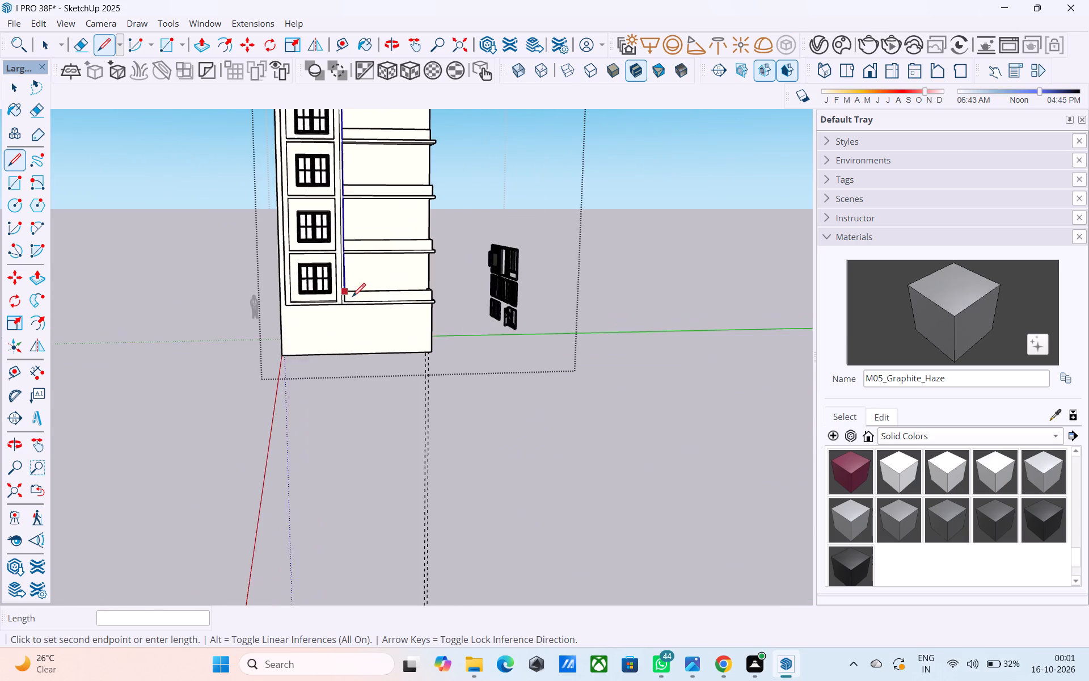
{"action": "scroll", "coordinate": [352, 298], "scroll_direction": "up", "scroll_amount": 17}
{"action": "left_click", "coordinate": [334, 310]}
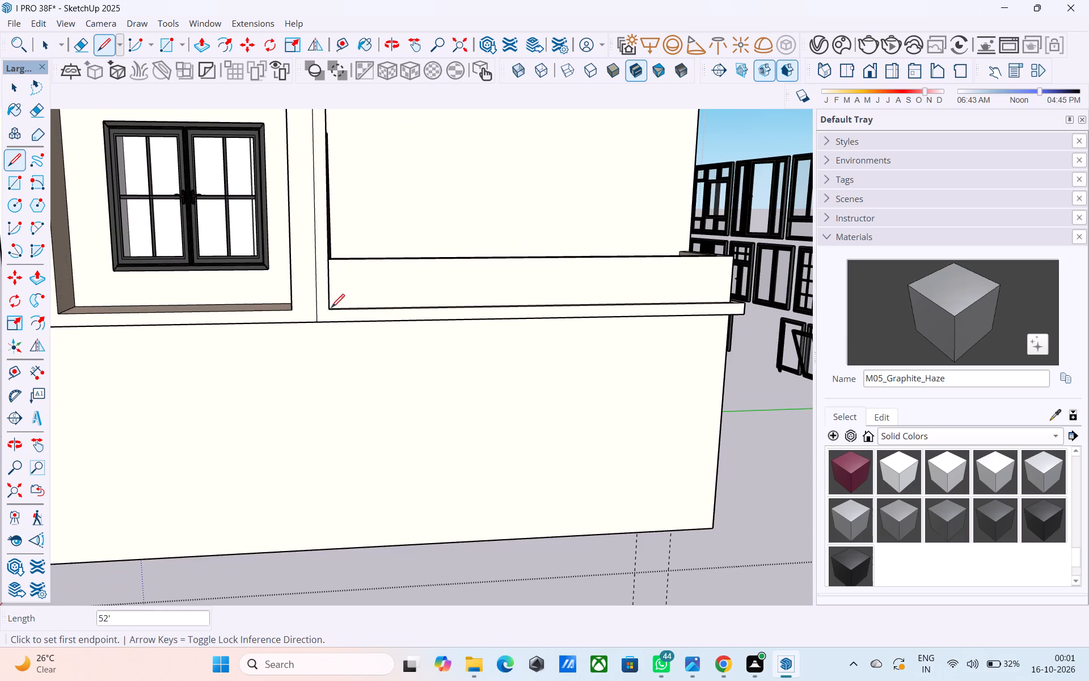
Draw a 6" vertical line across the lowest slab band, continuing the pillar's balcony-side edge to its bottom edge.
{"action": "left_click", "coordinate": [328, 311]}
{"action": "scroll", "coordinate": [329, 316], "scroll_direction": "up", "scroll_amount": 2}
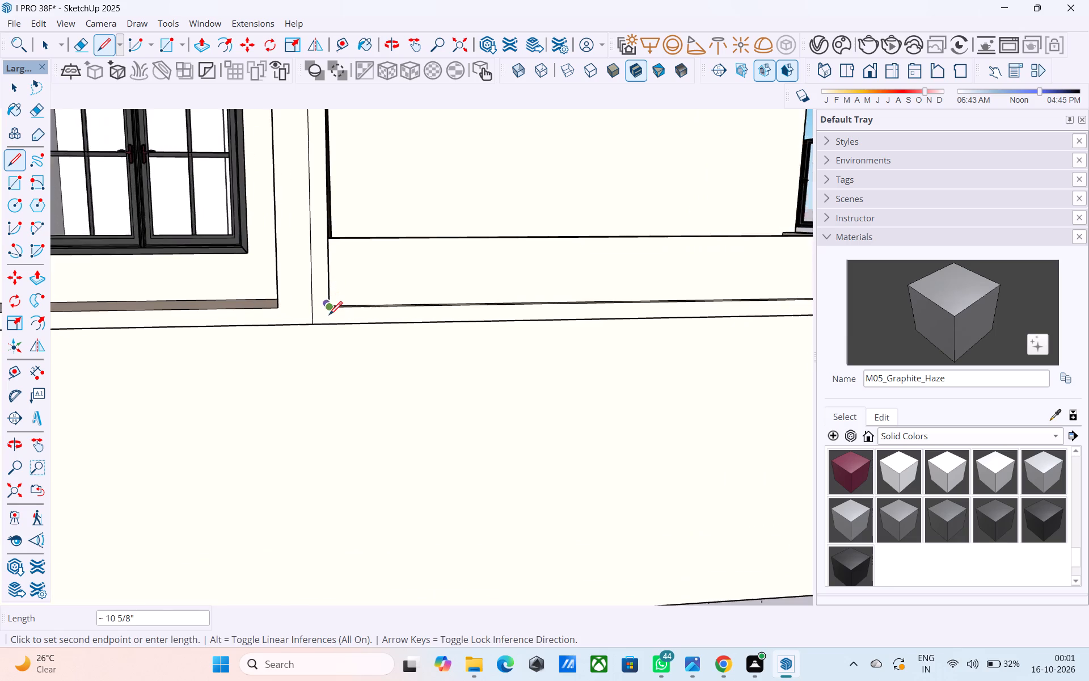
{"action": "scroll", "coordinate": [329, 316], "scroll_direction": "up", "scroll_amount": 3}
{"action": "key", "text": "l"}
{"action": "scroll", "coordinate": [328, 308], "scroll_direction": "up", "scroll_amount": 5}
{"action": "left_click", "coordinate": [328, 308]}
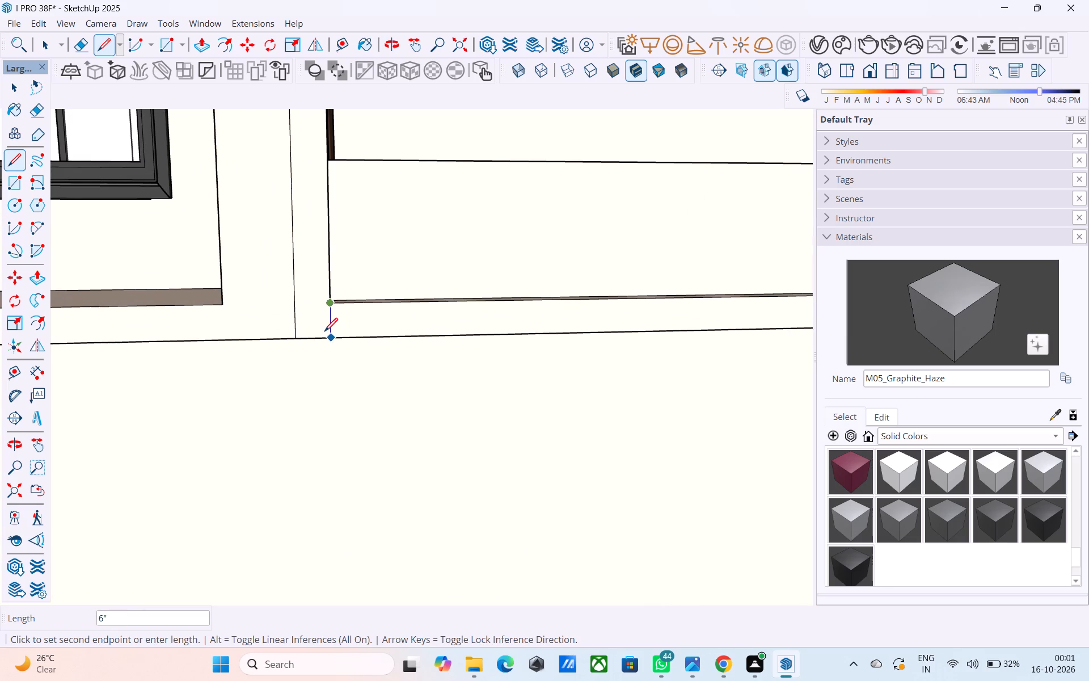
{"action": "left_click", "coordinate": [330, 339]}
{"action": "left_click", "coordinate": [319, 308]}
{"action": "key", "text": "space"}
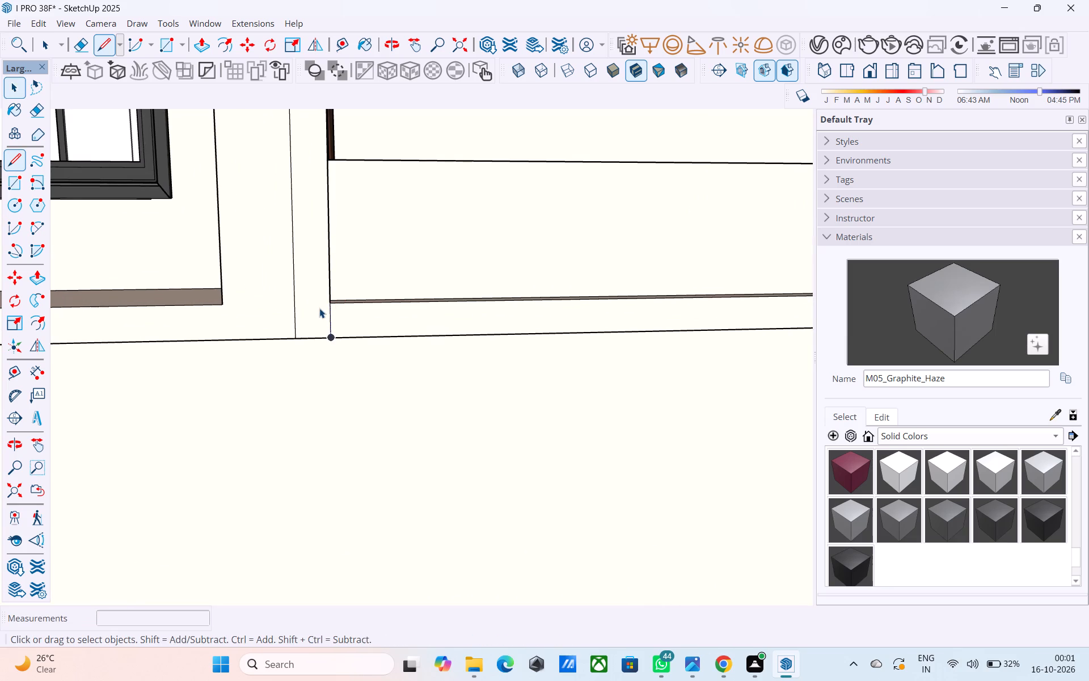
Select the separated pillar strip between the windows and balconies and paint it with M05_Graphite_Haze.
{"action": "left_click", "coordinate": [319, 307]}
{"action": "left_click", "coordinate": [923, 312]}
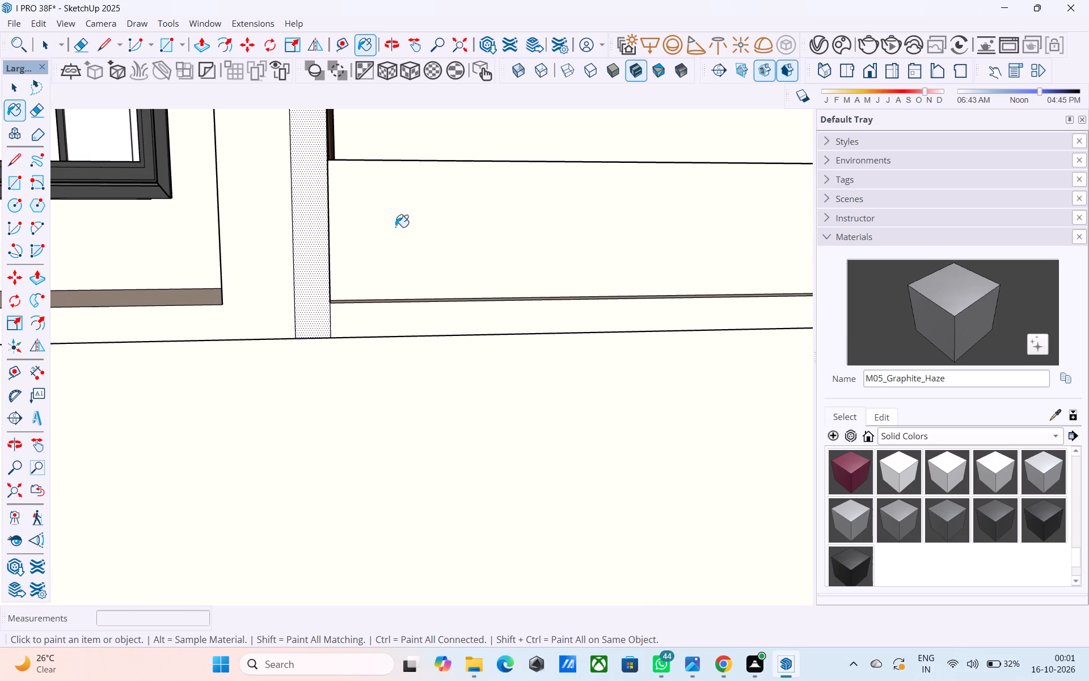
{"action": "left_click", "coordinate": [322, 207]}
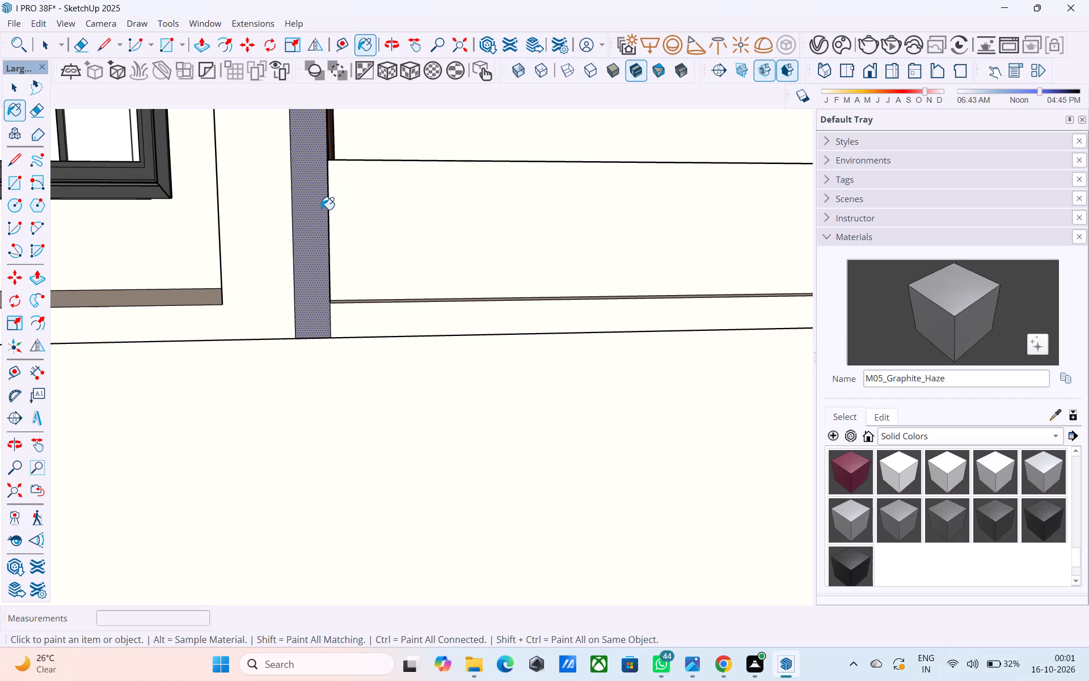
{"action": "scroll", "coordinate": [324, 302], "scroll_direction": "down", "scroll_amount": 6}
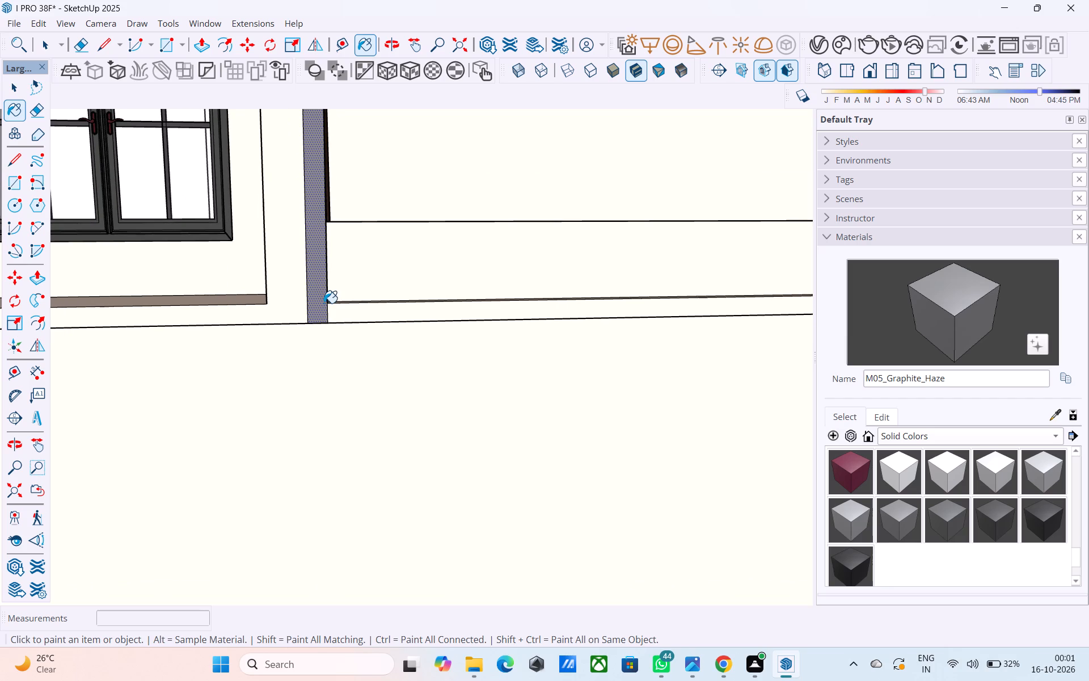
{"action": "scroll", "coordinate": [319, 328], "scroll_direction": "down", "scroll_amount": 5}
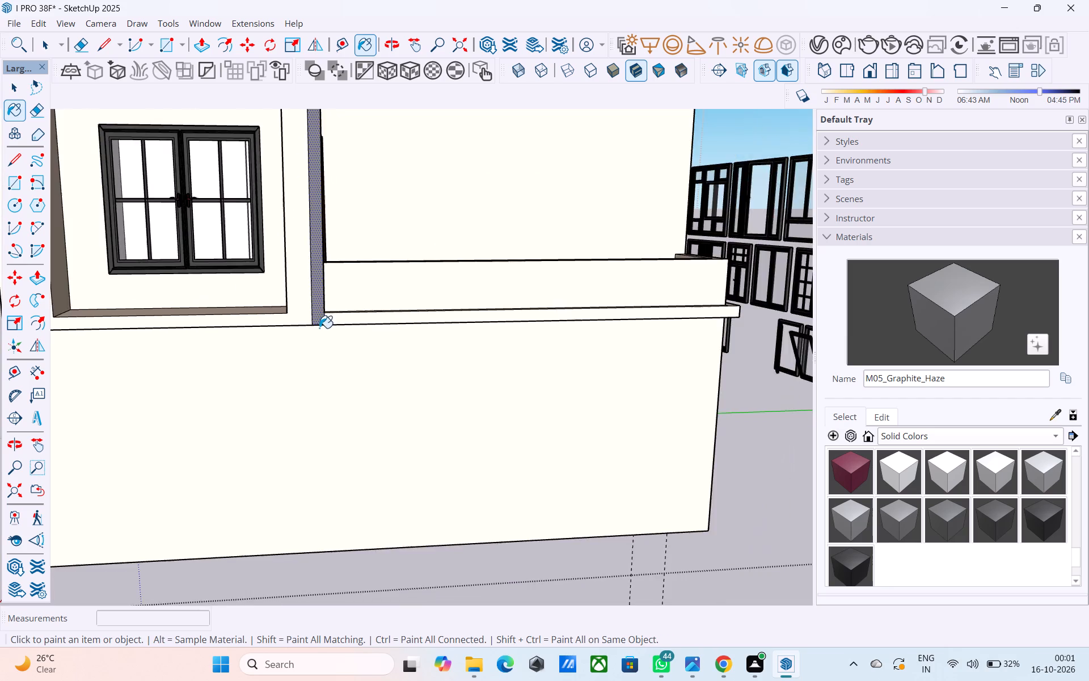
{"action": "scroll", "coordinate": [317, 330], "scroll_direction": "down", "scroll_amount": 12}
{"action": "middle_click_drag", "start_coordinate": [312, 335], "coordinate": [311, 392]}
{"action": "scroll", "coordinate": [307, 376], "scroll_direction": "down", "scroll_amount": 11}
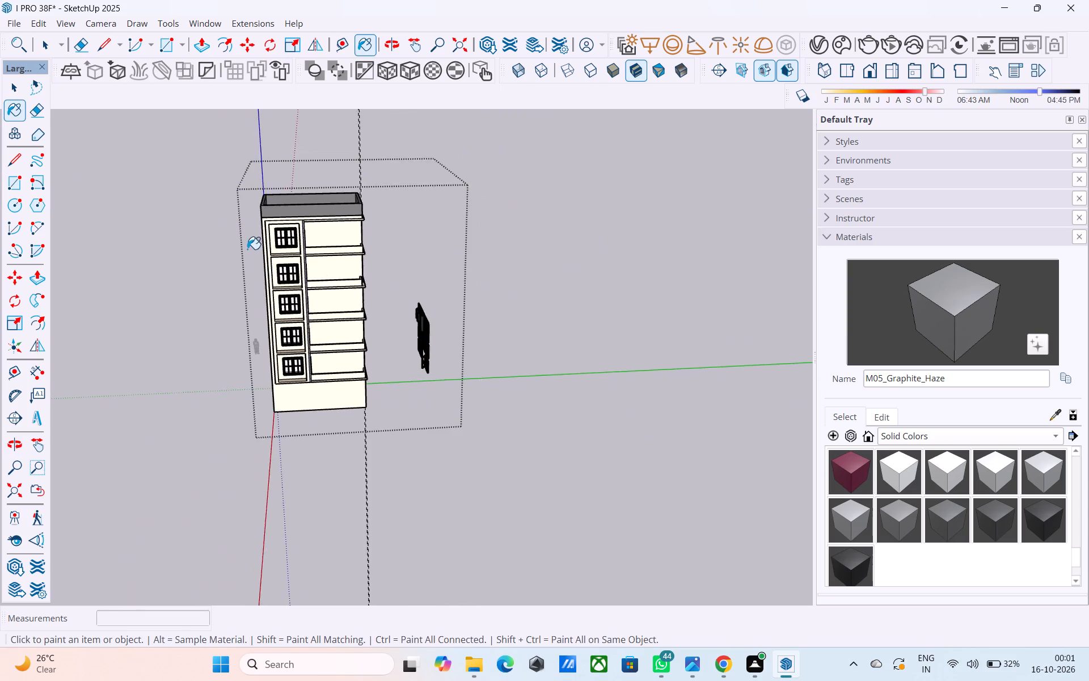
Paint the front face of the frame surrounding the window column with M00_Soft_Cloud from the Solid Colors collection.
{"action": "scroll", "coordinate": [253, 241], "scroll_direction": "up", "scroll_amount": 13}
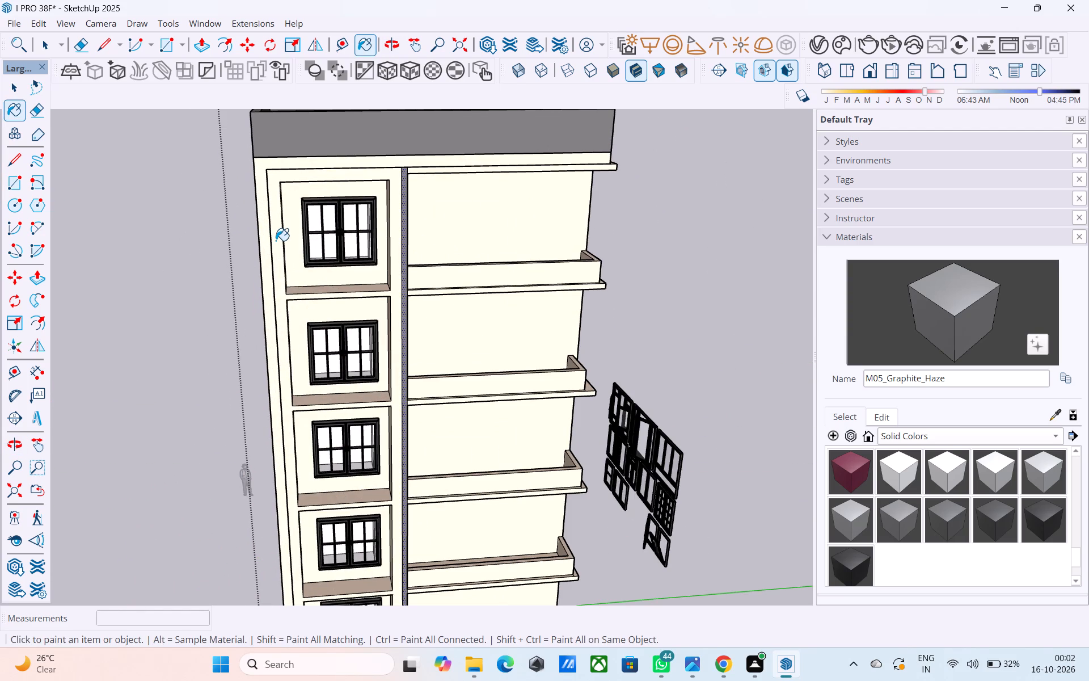
{"action": "middle_click_drag", "start_coordinate": [285, 194], "coordinate": [263, 176]}
{"action": "scroll", "coordinate": [263, 176], "scroll_direction": "up", "scroll_amount": 5}
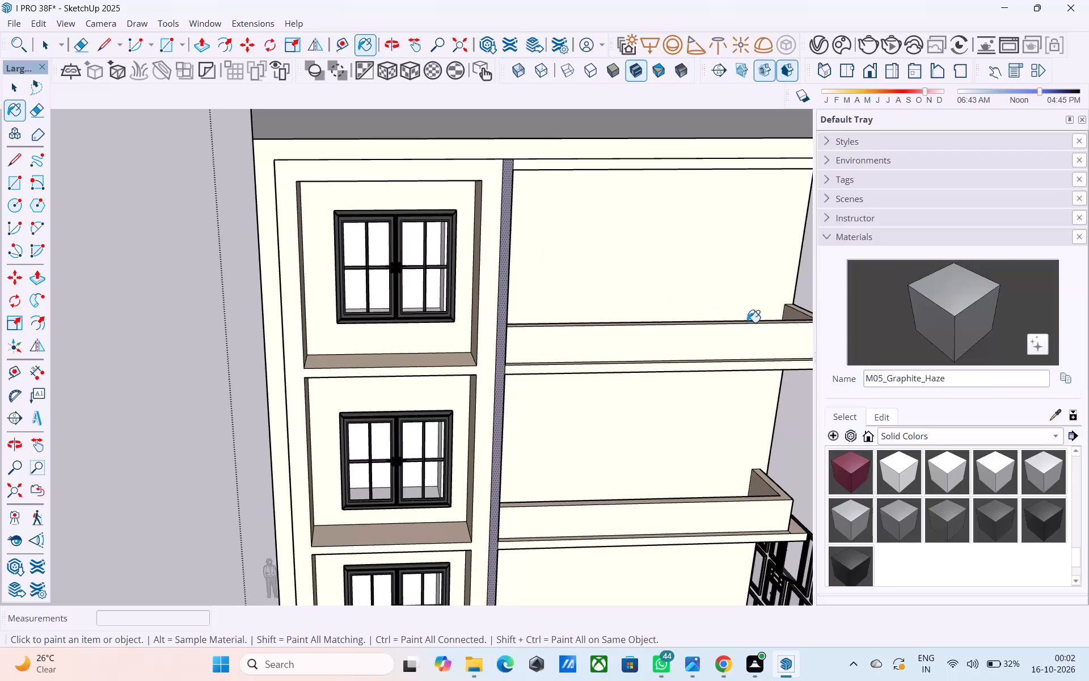
{"action": "left_click", "coordinate": [888, 466]}
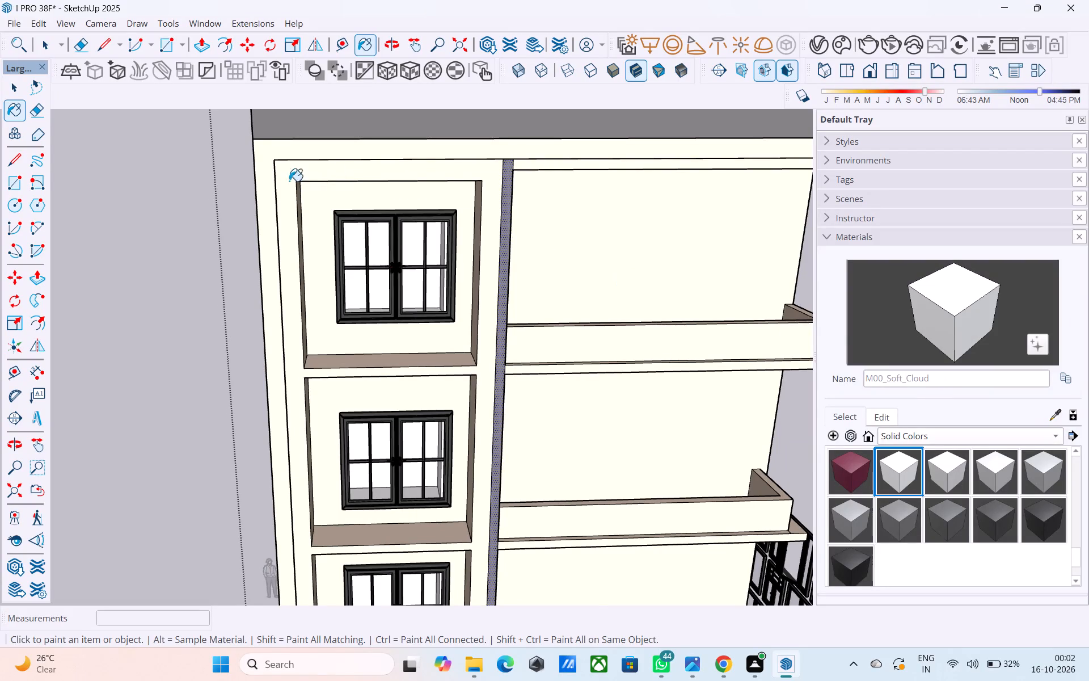
{"action": "scroll", "coordinate": [268, 180], "scroll_direction": "up", "scroll_amount": 4}
{"action": "left_click", "coordinate": [298, 174]}
{"action": "scroll", "coordinate": [298, 173], "scroll_direction": "down", "scroll_amount": 12}
Examine the painted front facade, balconies and parapet from several angles to judge the color combination.
{"action": "middle_click_drag", "start_coordinate": [345, 224], "coordinate": [327, 197]}
{"action": "scroll", "coordinate": [330, 194], "scroll_direction": "down", "scroll_amount": 5}
{"action": "middle_click_drag", "start_coordinate": [332, 197], "coordinate": [416, 230]}
{"action": "middle_click_drag", "start_coordinate": [402, 232], "coordinate": [387, 224]}
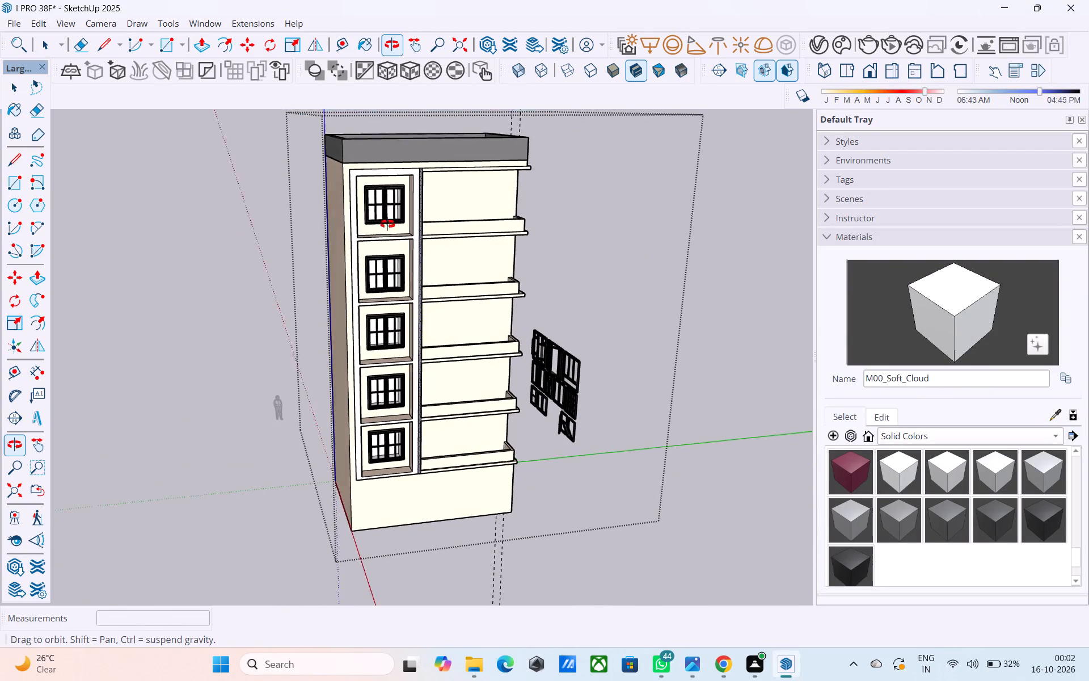
{"action": "middle_click_drag", "start_coordinate": [387, 224], "coordinate": [354, 200]}
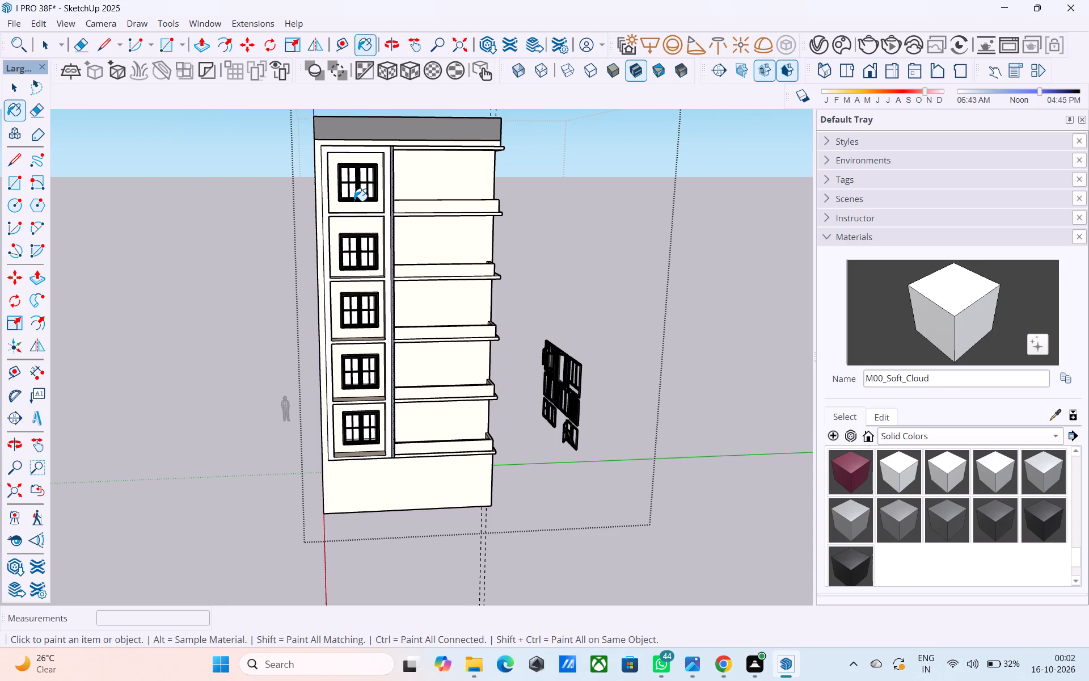
{"action": "middle_click_drag", "start_coordinate": [441, 180], "coordinate": [360, 211]}
{"action": "scroll", "coordinate": [362, 213], "scroll_direction": "up", "scroll_amount": 5}
{"action": "key", "text": "space"}
{"action": "middle_click_drag", "start_coordinate": [370, 213], "coordinate": [358, 204]}
{"action": "scroll", "coordinate": [358, 201], "scroll_direction": "up", "scroll_amount": 1}
{"action": "scroll", "coordinate": [359, 200], "scroll_direction": "down", "scroll_amount": 4}
{"action": "middle_click_drag", "start_coordinate": [359, 200], "coordinate": [321, 224]}
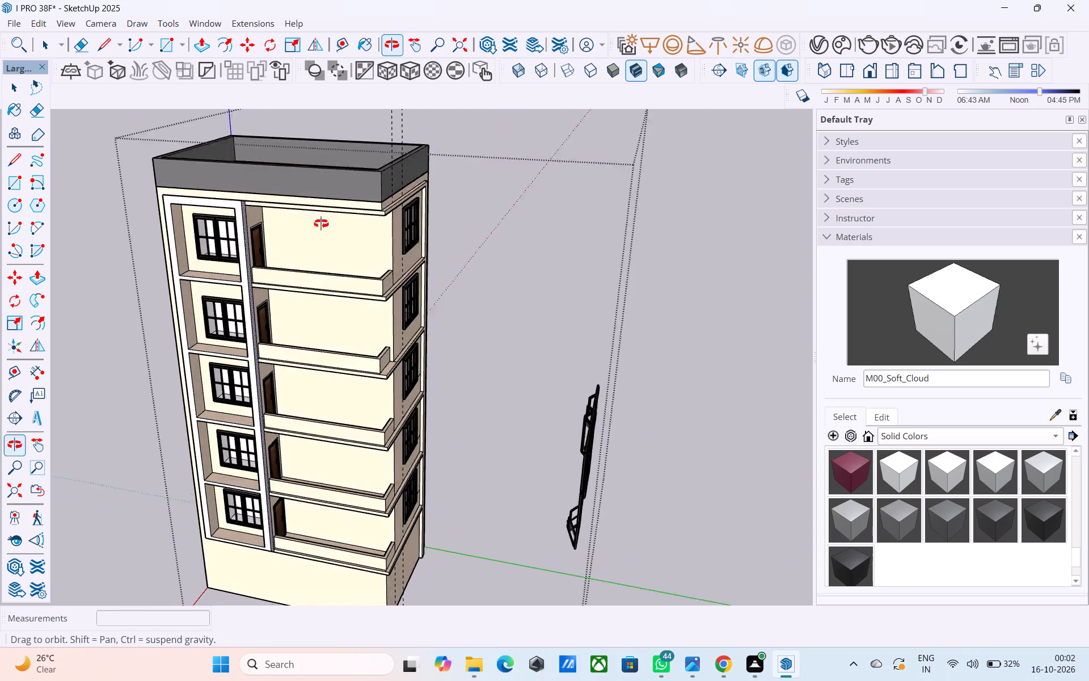
{"action": "middle_click_drag", "start_coordinate": [321, 224], "coordinate": [214, 212]}
{"action": "scroll", "coordinate": [225, 246], "scroll_direction": "down", "scroll_amount": 3}
{"action": "middle_click_drag", "start_coordinate": [229, 252], "coordinate": [491, 207]}
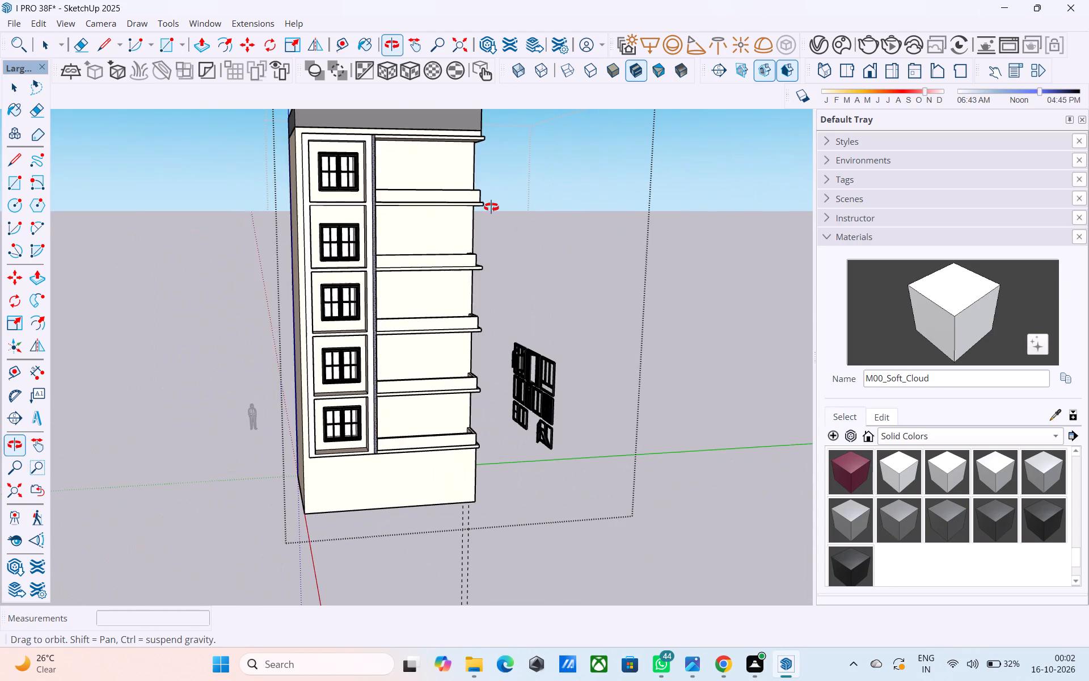
{"action": "middle_click_drag", "start_coordinate": [491, 207], "coordinate": [491, 208]}
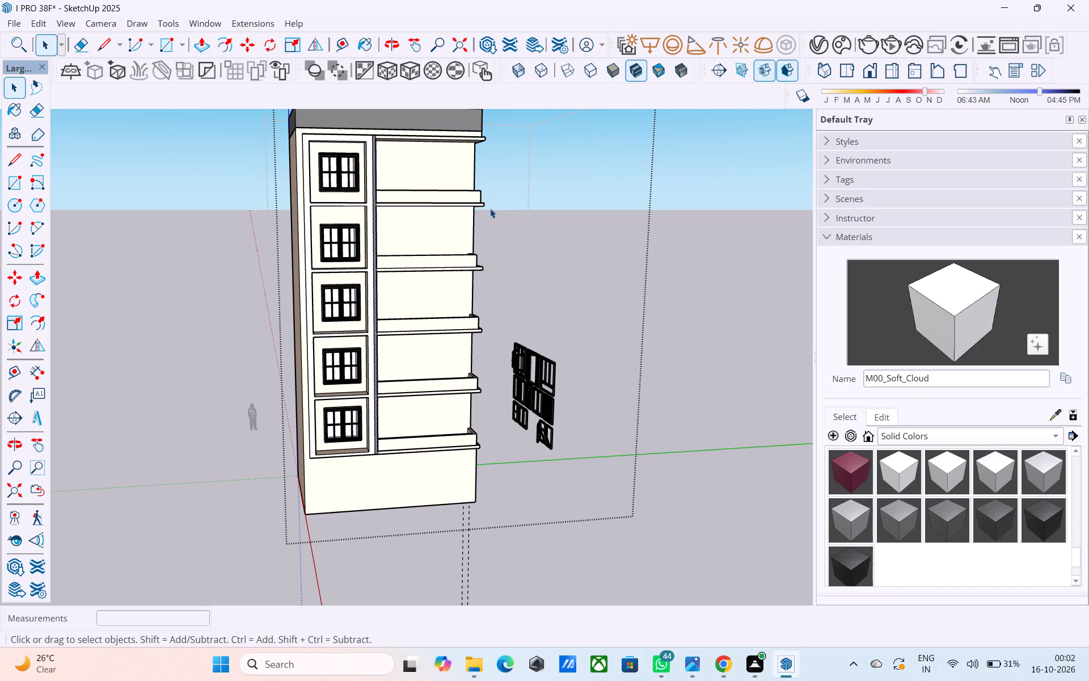
{"action": "middle_click_drag", "start_coordinate": [505, 291], "coordinate": [461, 277]}
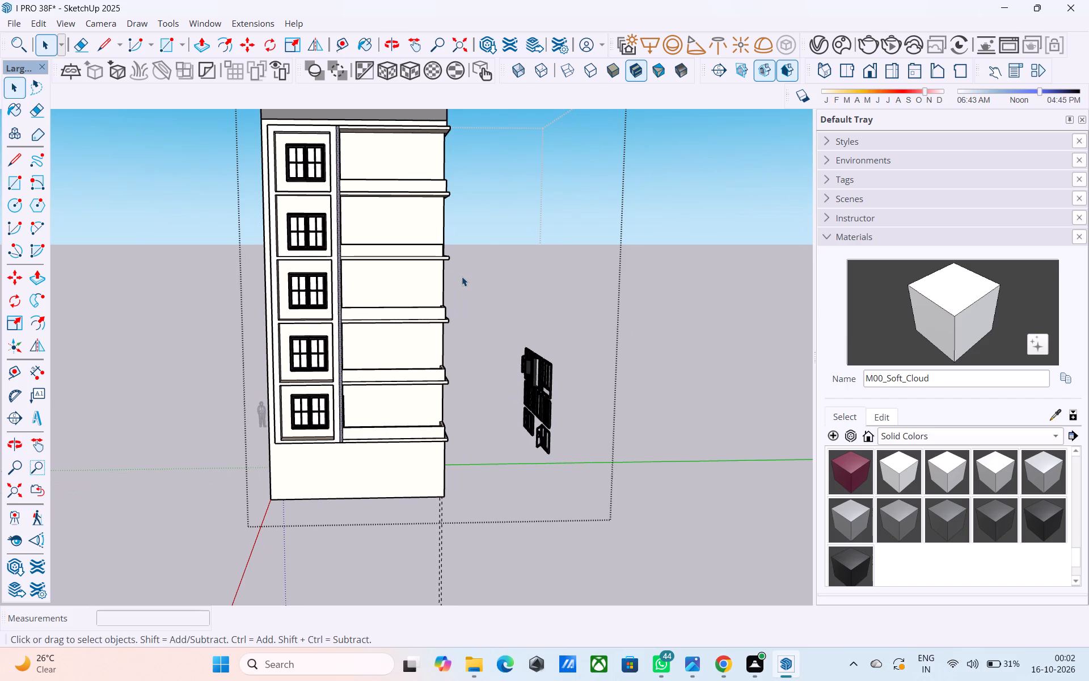
{"action": "middle_click_drag", "start_coordinate": [436, 334], "coordinate": [435, 352]}
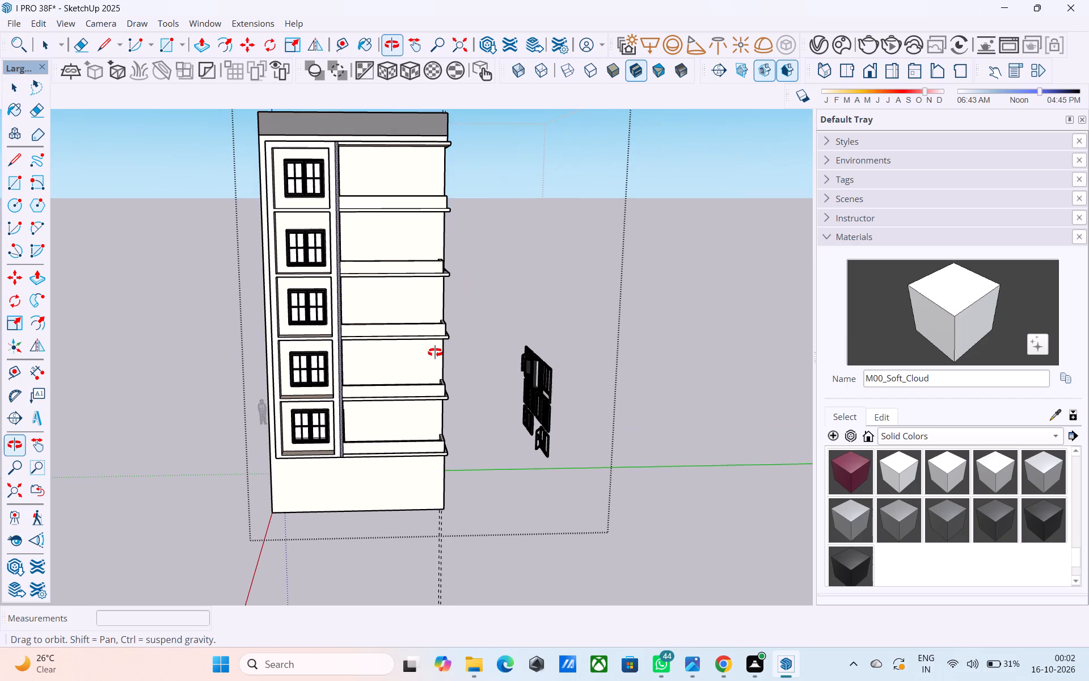
{"action": "middle_click_drag", "start_coordinate": [435, 352], "coordinate": [435, 353]}
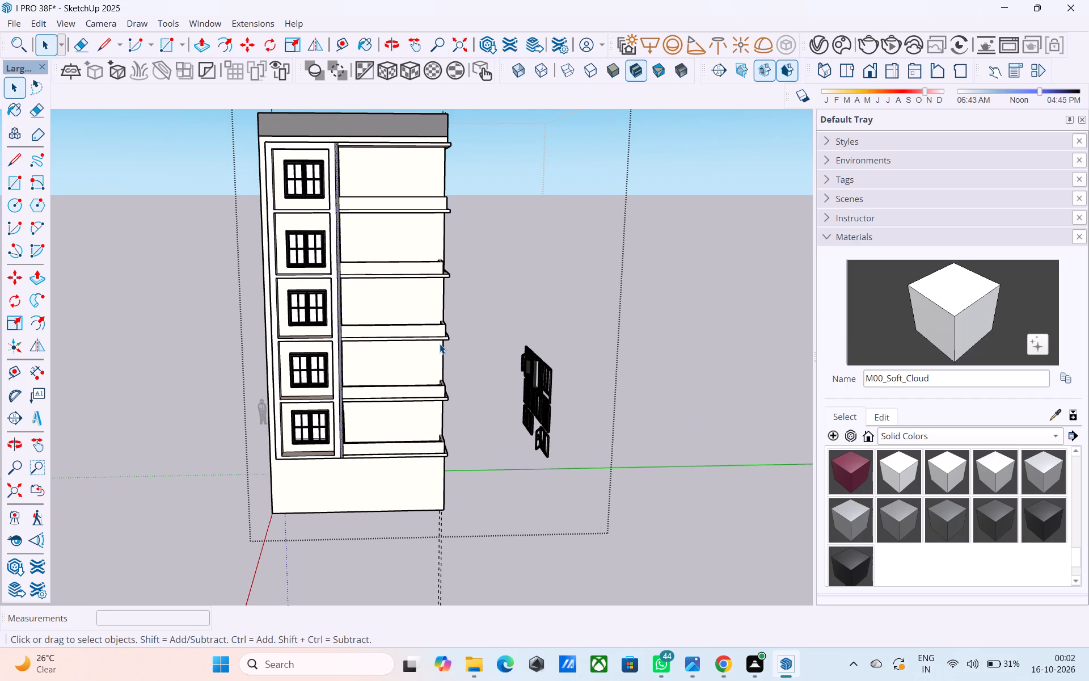
{"action": "middle_click_drag", "start_coordinate": [440, 344], "coordinate": [462, 308]}
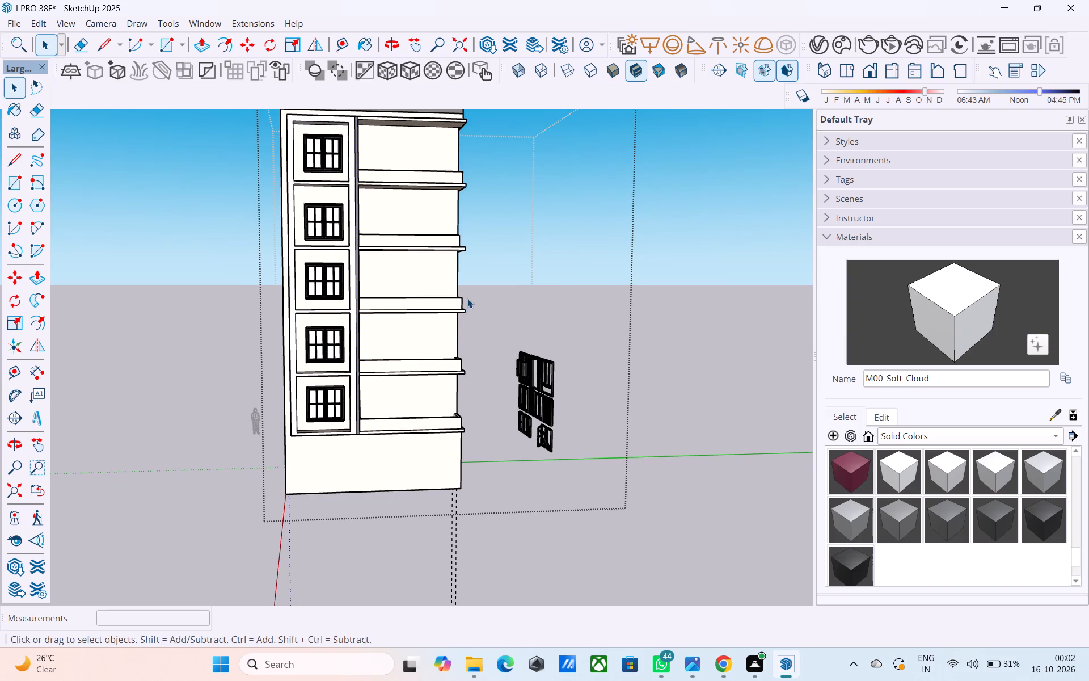
{"action": "middle_click_drag", "start_coordinate": [462, 309], "coordinate": [444, 370]}
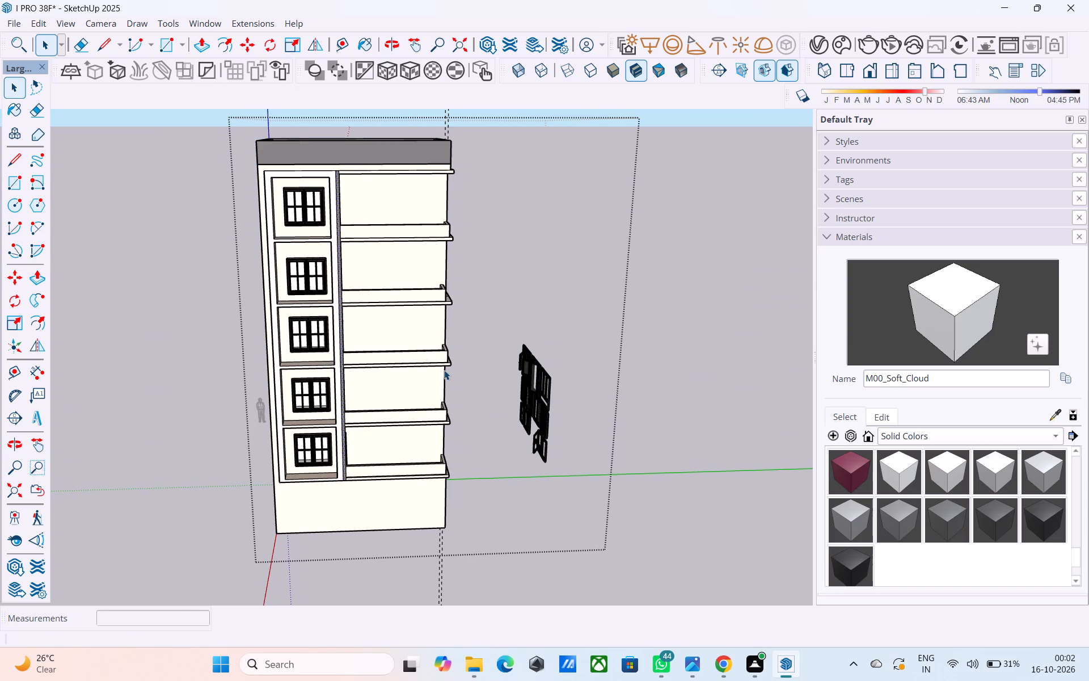
{"action": "scroll", "coordinate": [494, 310], "scroll_direction": "down", "scroll_amount": 3}
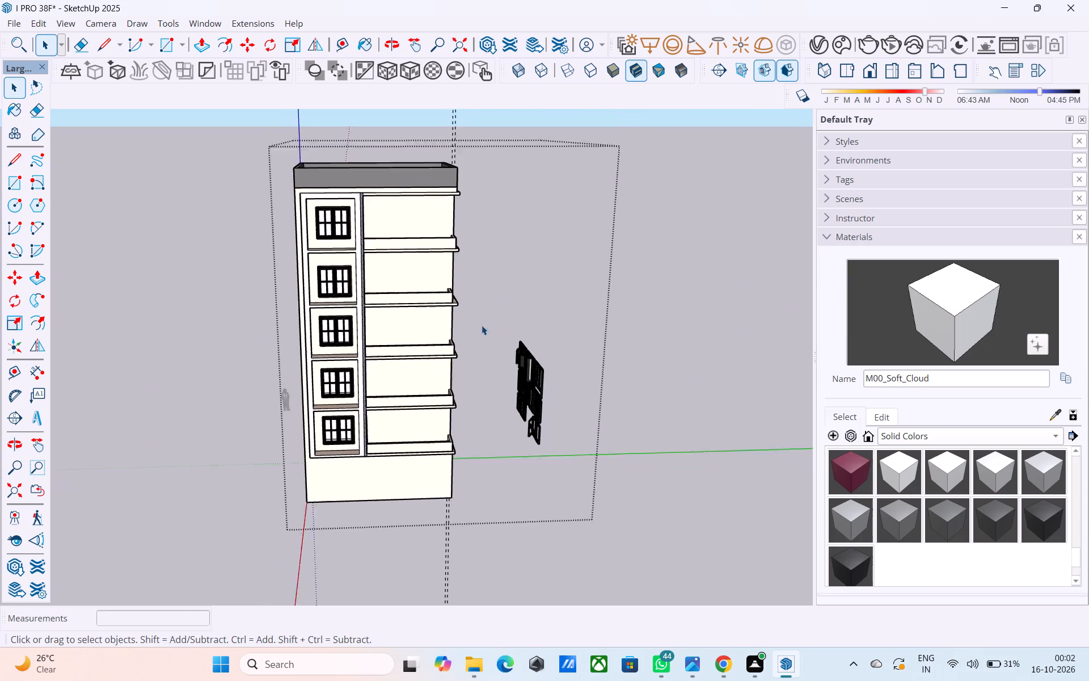
{"action": "middle_click_drag", "start_coordinate": [482, 325], "coordinate": [482, 411]}
{"action": "scroll", "coordinate": [394, 377], "scroll_direction": "up", "scroll_amount": 2}
{"action": "scroll", "coordinate": [392, 375], "scroll_direction": "down", "scroll_amount": 1}
{"action": "scroll", "coordinate": [392, 375], "scroll_direction": "up", "scroll_amount": 9}
{"action": "scroll", "coordinate": [369, 361], "scroll_direction": "down", "scroll_amount": 5}
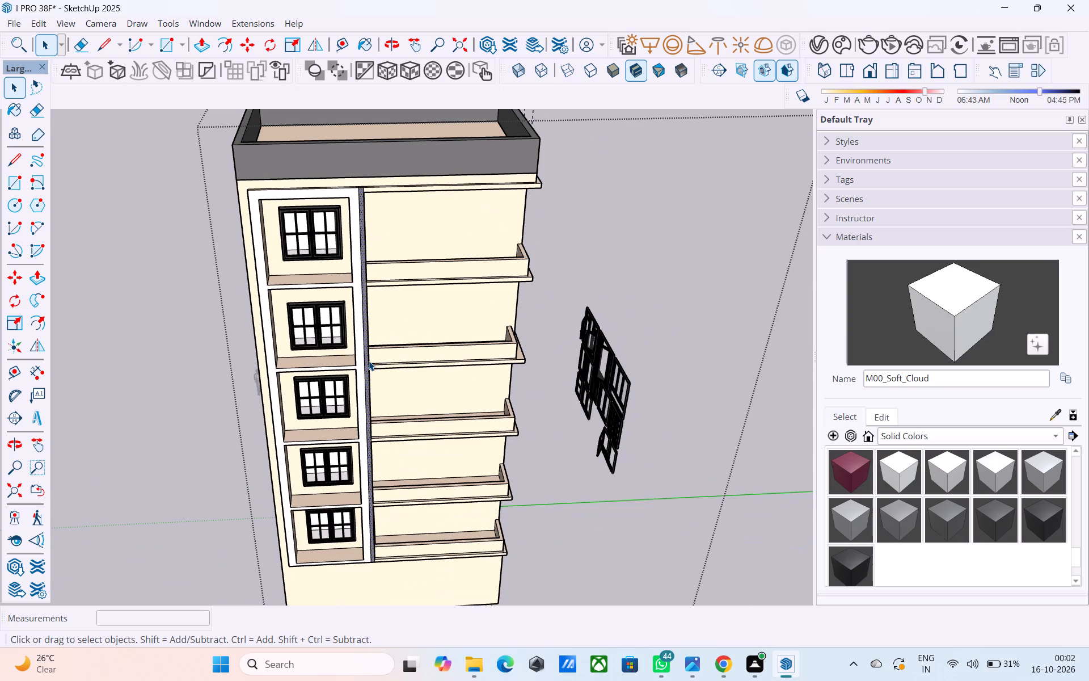
Repaint the rooftop parapet with Carpet_04_1K from the Fabric collection.
{"action": "left_click", "coordinate": [890, 434]}
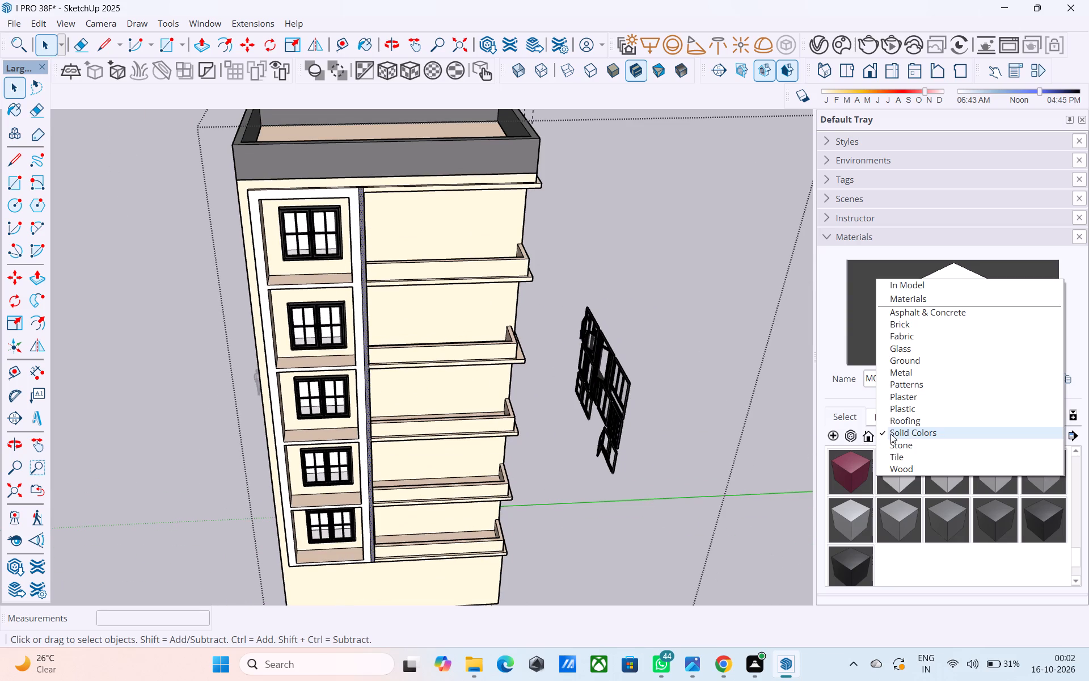
{"action": "left_click", "coordinate": [906, 338]}
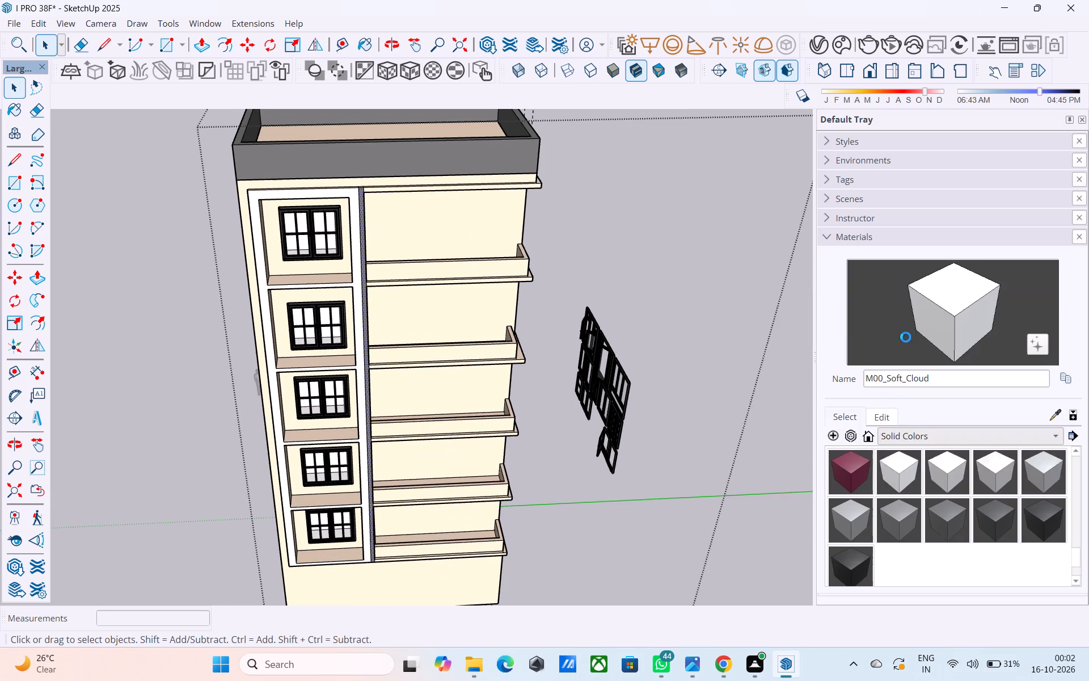
{"action": "left_click", "coordinate": [898, 460]}
{"action": "scroll", "coordinate": [417, 163], "scroll_direction": "up", "scroll_amount": 4}
{"action": "left_click", "coordinate": [417, 163]}
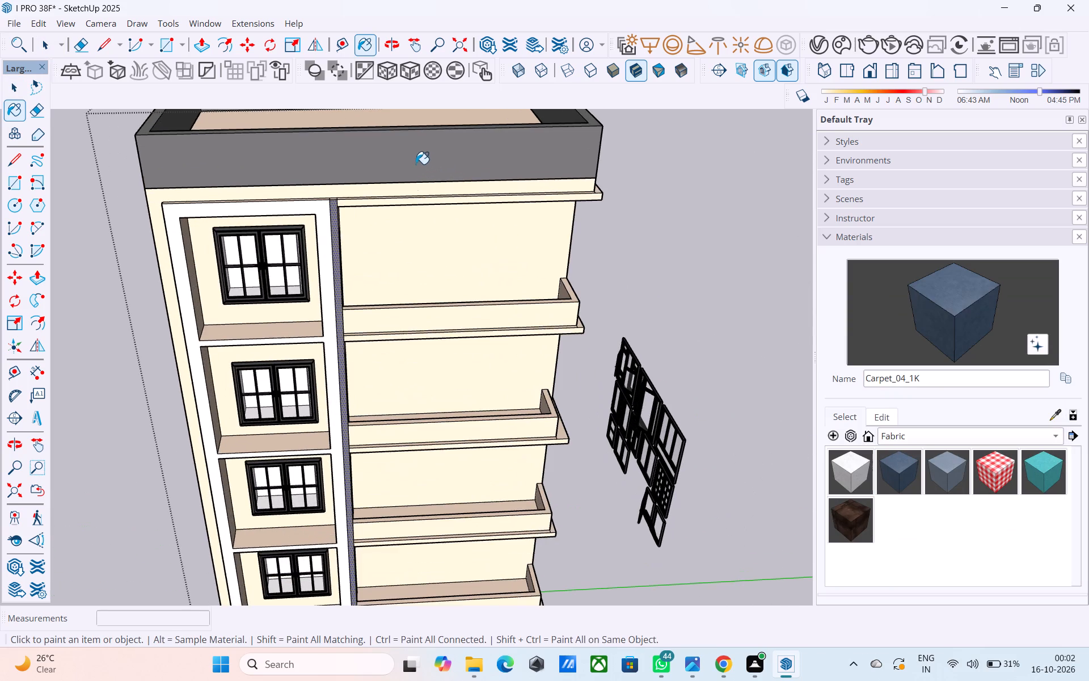
Paint the vertical pillar strip between the window column and balconies with Carpet_04_1K.
{"action": "middle_click_drag", "start_coordinate": [389, 234], "coordinate": [351, 302]}
{"action": "scroll", "coordinate": [351, 302], "scroll_direction": "up", "scroll_amount": 8}
{"action": "left_click", "coordinate": [358, 276]}
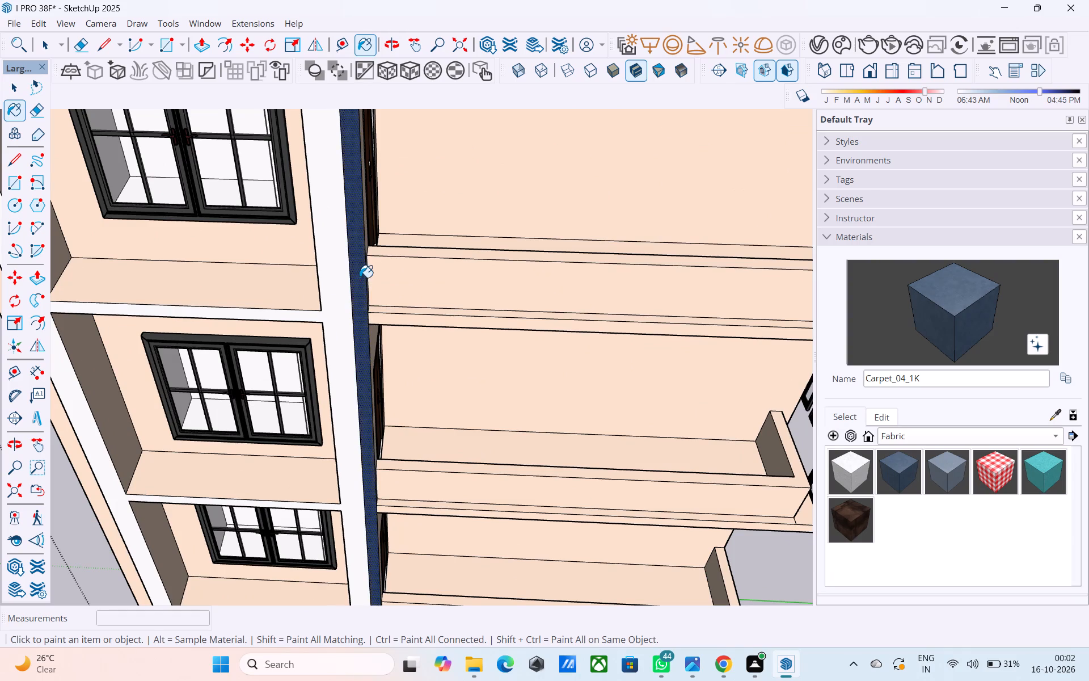
{"action": "scroll", "coordinate": [360, 289], "scroll_direction": "down", "scroll_amount": 2}
{"action": "scroll", "coordinate": [360, 295], "scroll_direction": "up", "scroll_amount": 1}
{"action": "scroll", "coordinate": [360, 296], "scroll_direction": "down", "scroll_amount": 6}
{"action": "middle_click_drag", "start_coordinate": [367, 443], "coordinate": [404, 342]}
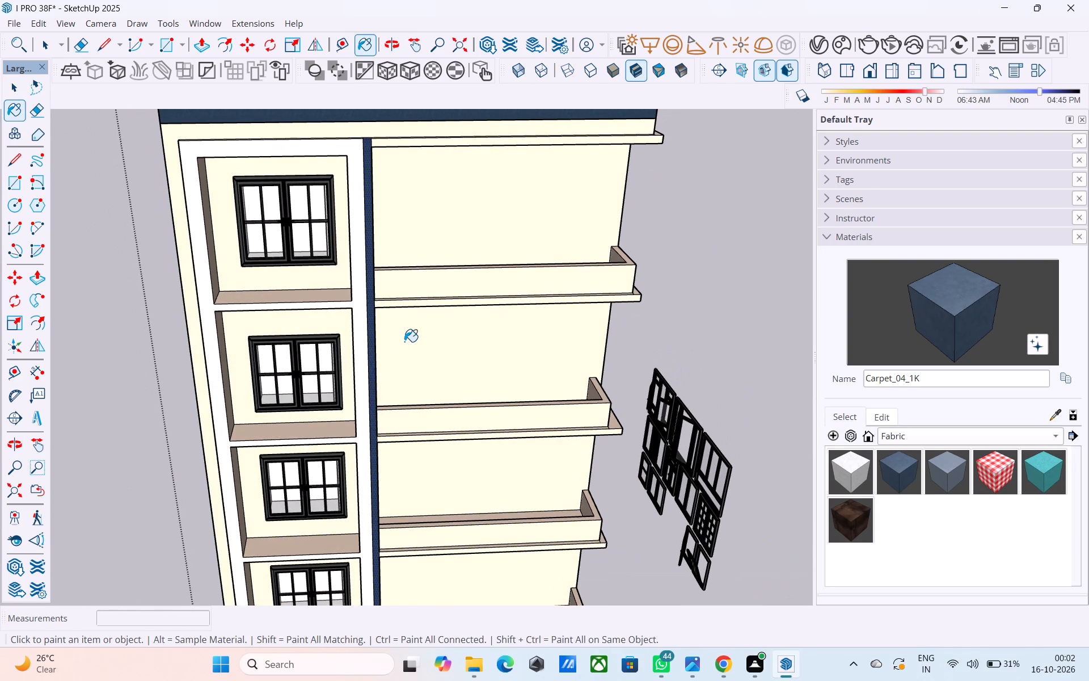
{"action": "scroll", "coordinate": [409, 336], "scroll_direction": "down", "scroll_amount": 6}
{"action": "middle_click_drag", "start_coordinate": [405, 351], "coordinate": [400, 335]}
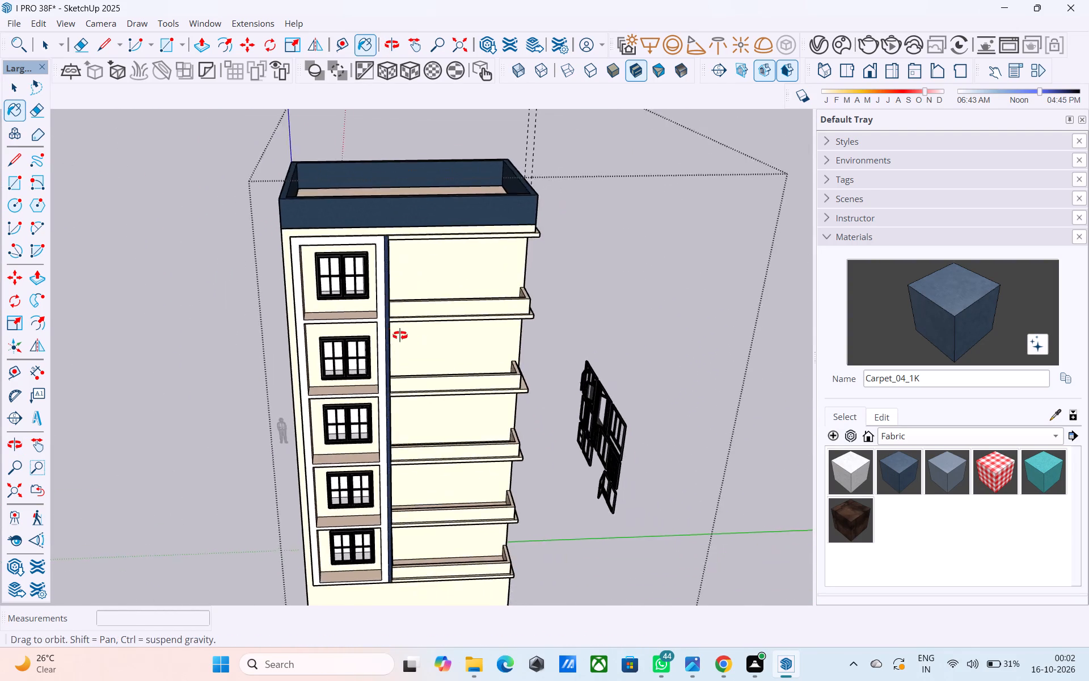
Examine the finished facade paintwork, including the blue parapet and pillar strip, from the front, corner and above.
{"action": "middle_click_drag", "start_coordinate": [400, 335], "coordinate": [369, 298]}
{"action": "scroll", "coordinate": [382, 339], "scroll_direction": "down", "scroll_amount": 3}
{"action": "middle_click_drag", "start_coordinate": [382, 342], "coordinate": [430, 327]}
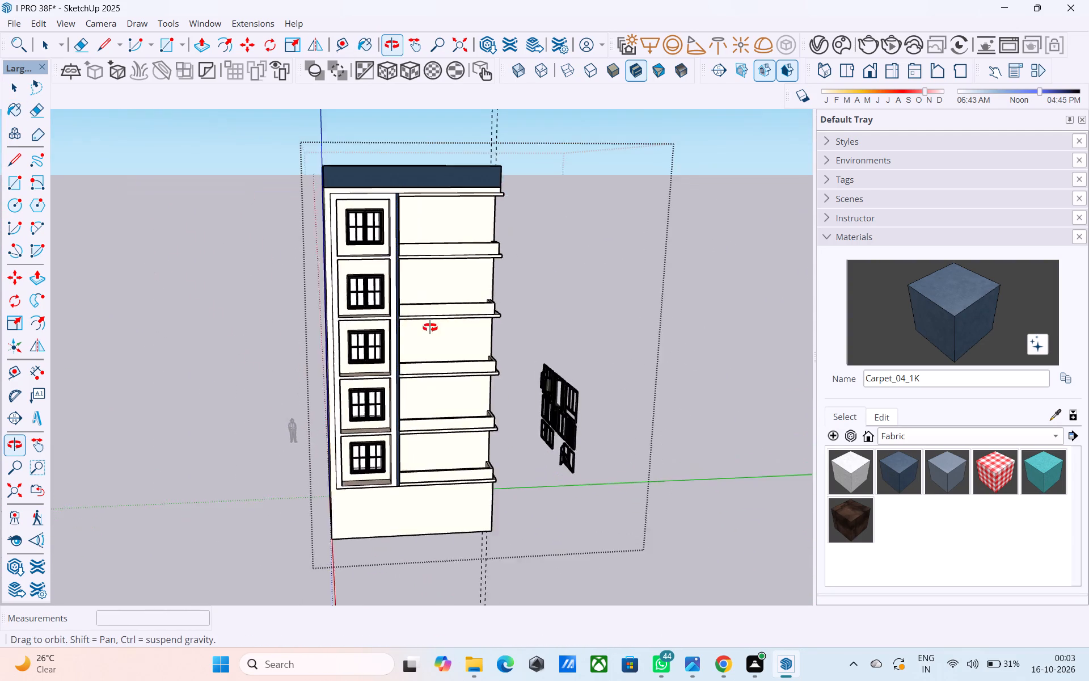
{"action": "middle_click_drag", "start_coordinate": [430, 327], "coordinate": [200, 326]}
{"action": "middle_click_drag", "start_coordinate": [267, 323], "coordinate": [222, 301]}
{"action": "scroll", "coordinate": [185, 306], "scroll_direction": "up", "scroll_amount": 3}
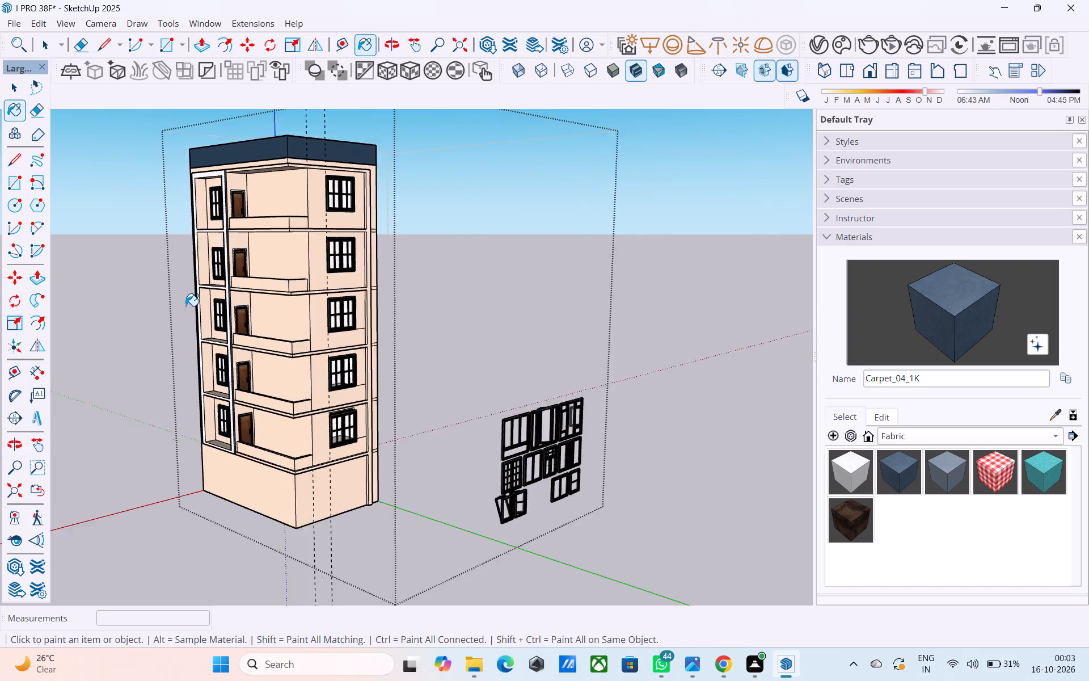
{"action": "scroll", "coordinate": [185, 306], "scroll_direction": "up", "scroll_amount": 5}
{"action": "scroll", "coordinate": [208, 313], "scroll_direction": "down", "scroll_amount": 4}
{"action": "scroll", "coordinate": [211, 317], "scroll_direction": "up", "scroll_amount": 3}
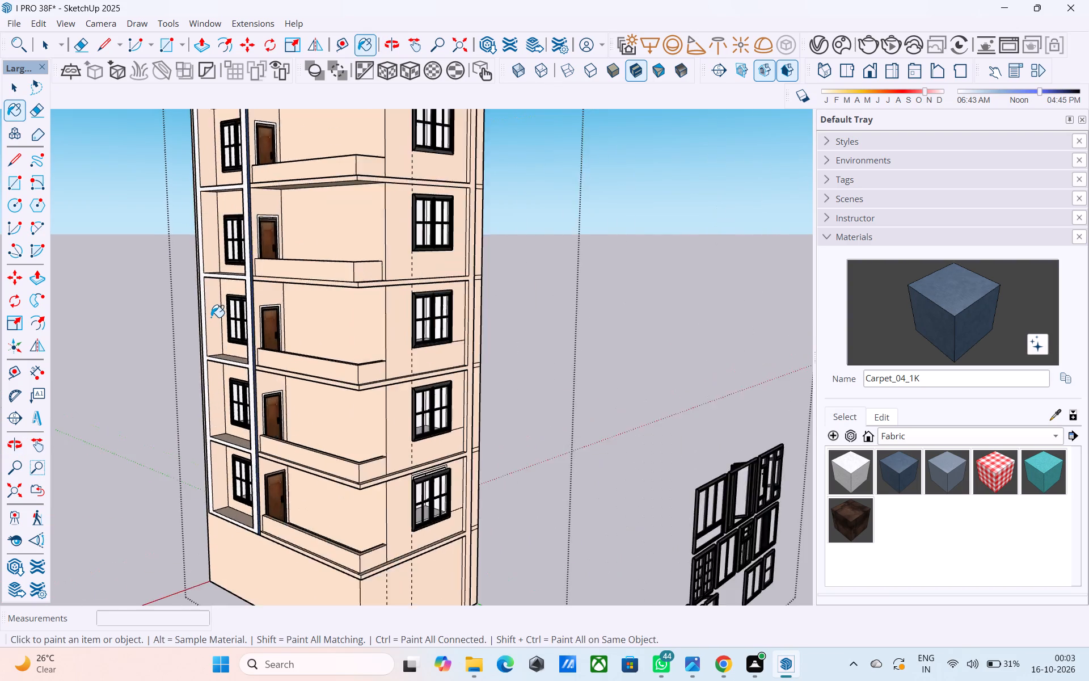
{"action": "scroll", "coordinate": [211, 317], "scroll_direction": "down", "scroll_amount": 6}
{"action": "scroll", "coordinate": [344, 447], "scroll_direction": "down", "scroll_amount": 2}
{"action": "scroll", "coordinate": [242, 186], "scroll_direction": "up", "scroll_amount": 3}
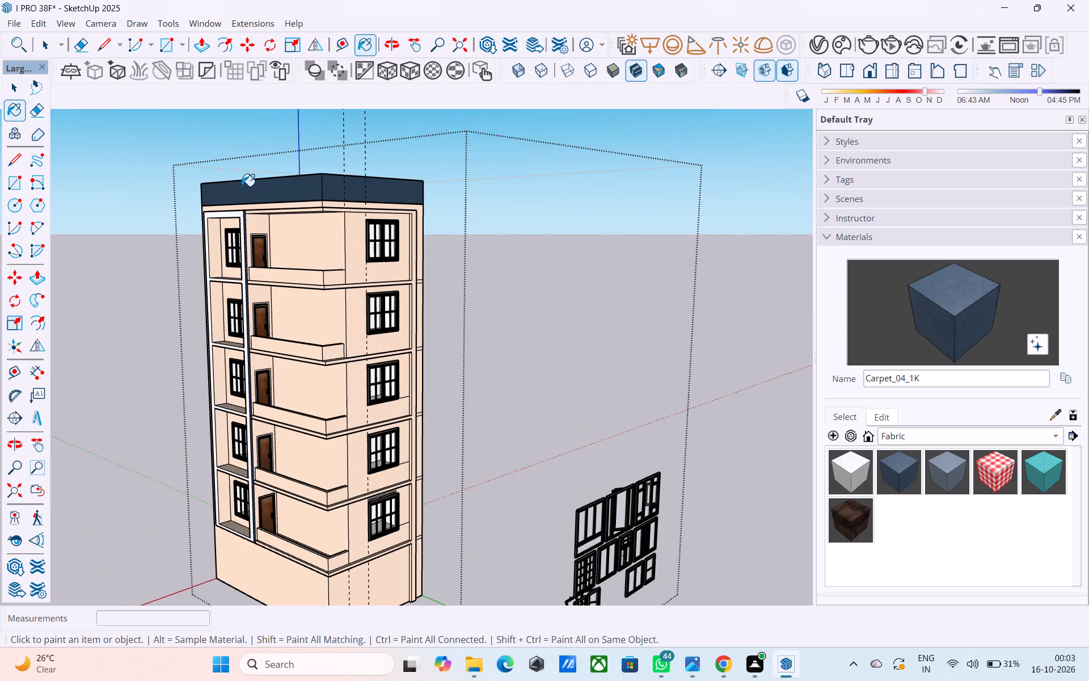
{"action": "middle_click_drag", "start_coordinate": [245, 212], "coordinate": [242, 234]}
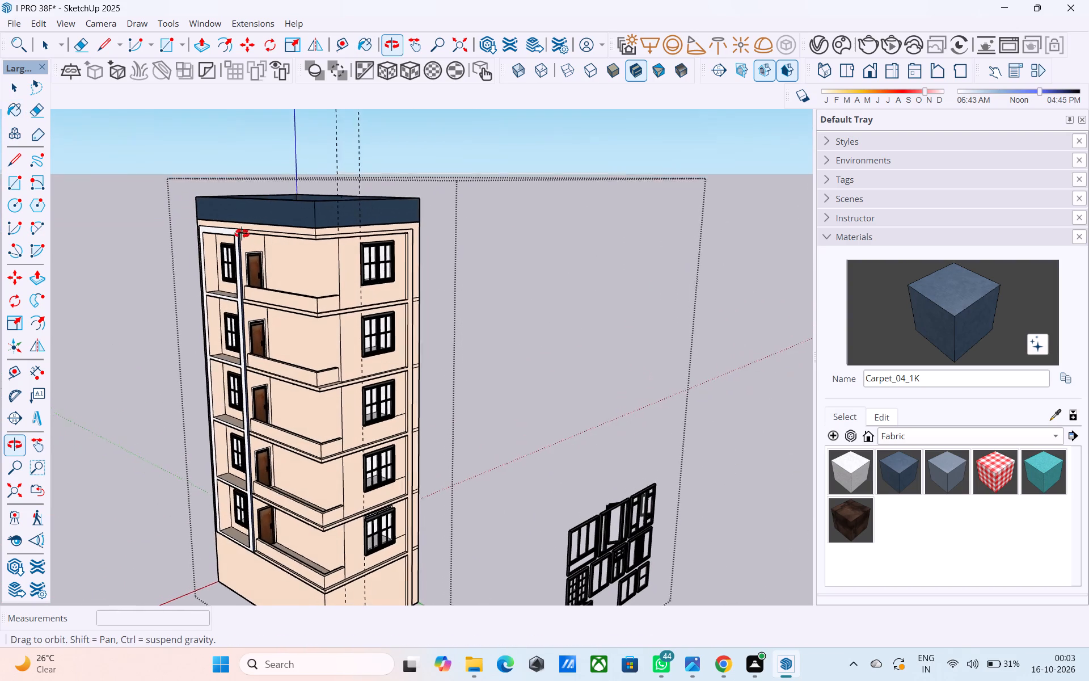
{"action": "middle_click_drag", "start_coordinate": [242, 234], "coordinate": [280, 192]}
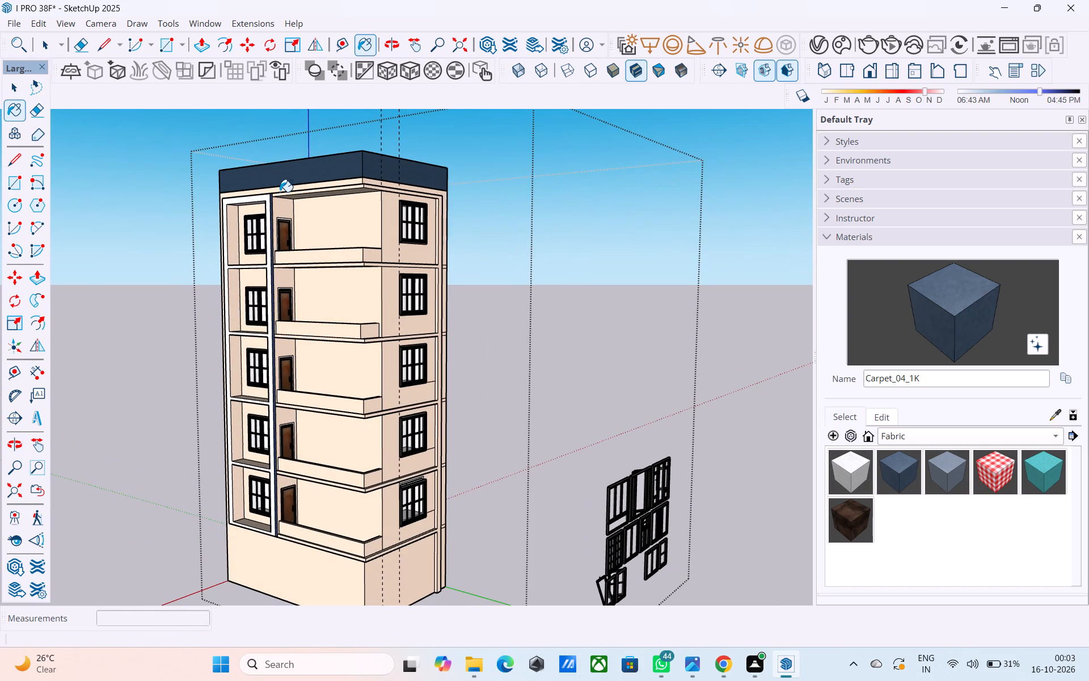
{"action": "middle_click_drag", "start_coordinate": [280, 191], "coordinate": [310, 317]}
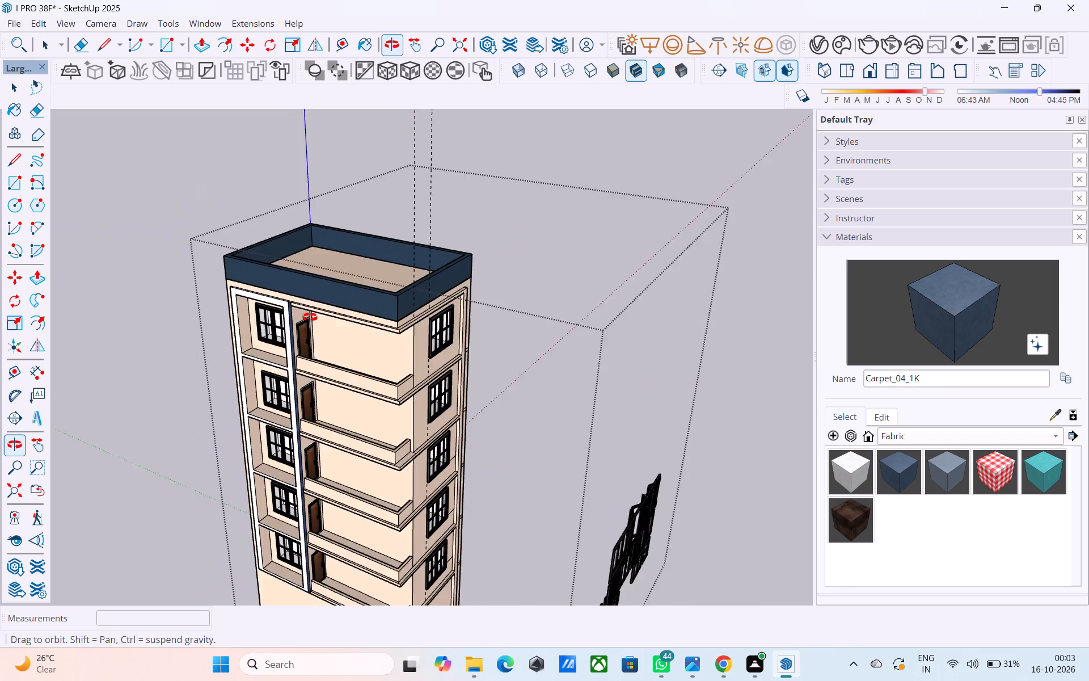
{"action": "middle_click_drag", "start_coordinate": [310, 317], "coordinate": [310, 326]}
{"action": "scroll", "coordinate": [310, 347], "scroll_direction": "up", "scroll_amount": 13}
Select the top face of the top-floor balcony wall and examine its run from the door wall to the corner.
{"action": "key", "text": "space"}
{"action": "middle_click_drag", "start_coordinate": [314, 394], "coordinate": [273, 385]}
{"action": "scroll", "coordinate": [273, 386], "scroll_direction": "up", "scroll_amount": 4}
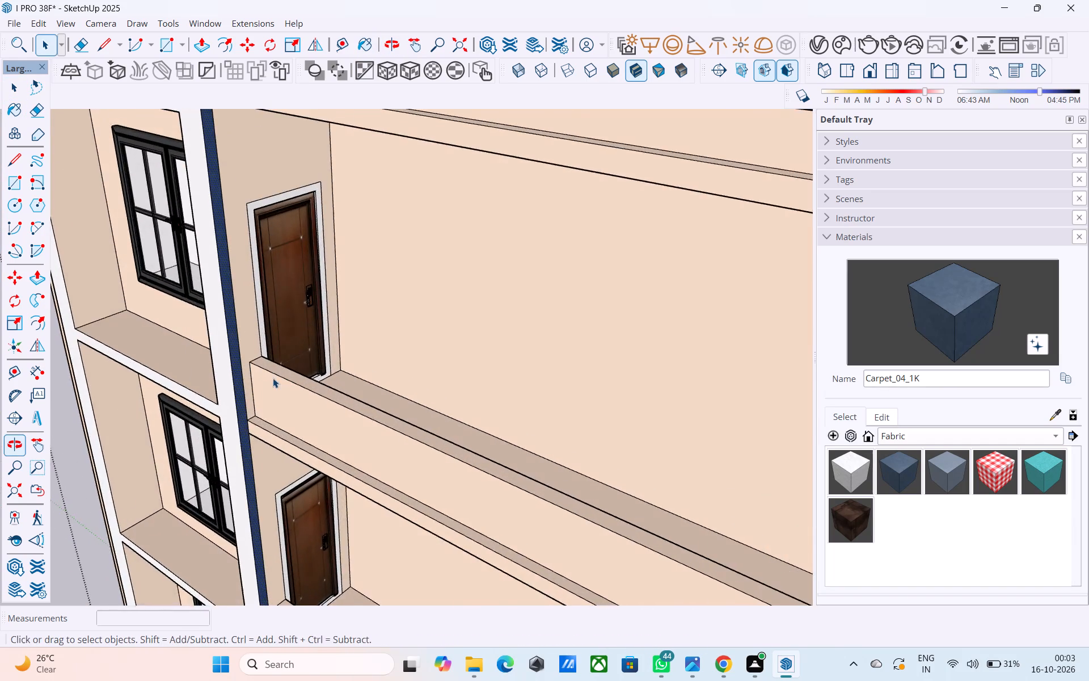
{"action": "scroll", "coordinate": [273, 378], "scroll_direction": "up", "scroll_amount": 2}
{"action": "scroll", "coordinate": [259, 346], "scroll_direction": "down", "scroll_amount": 5}
{"action": "left_click", "coordinate": [269, 360]}
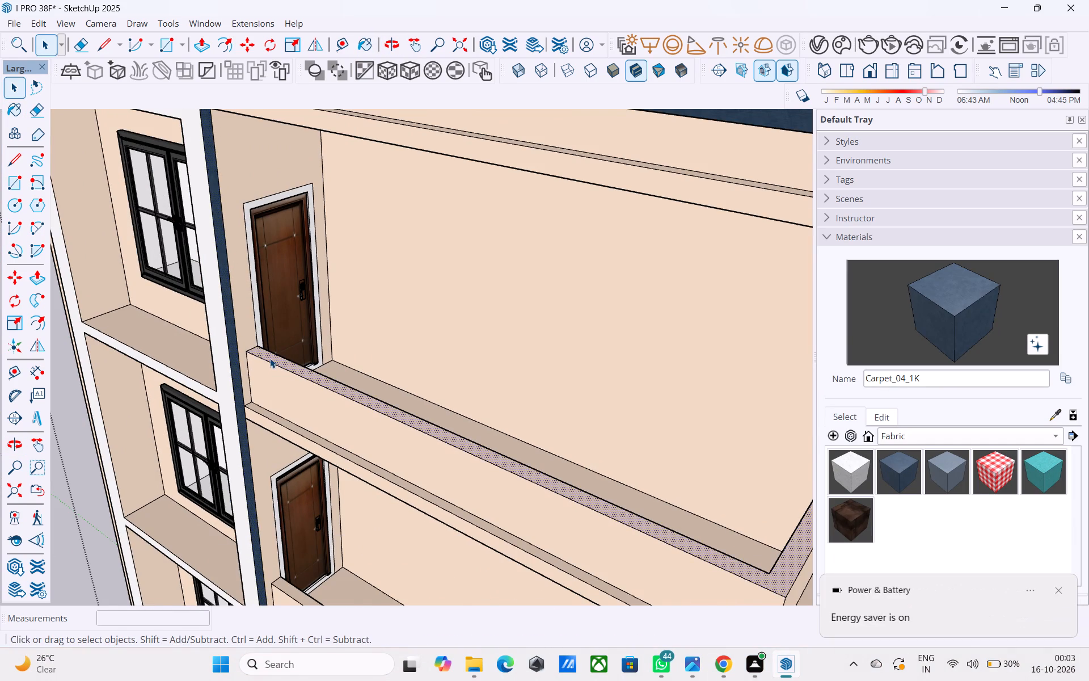
{"action": "scroll", "coordinate": [270, 358], "scroll_direction": "down", "scroll_amount": 3}
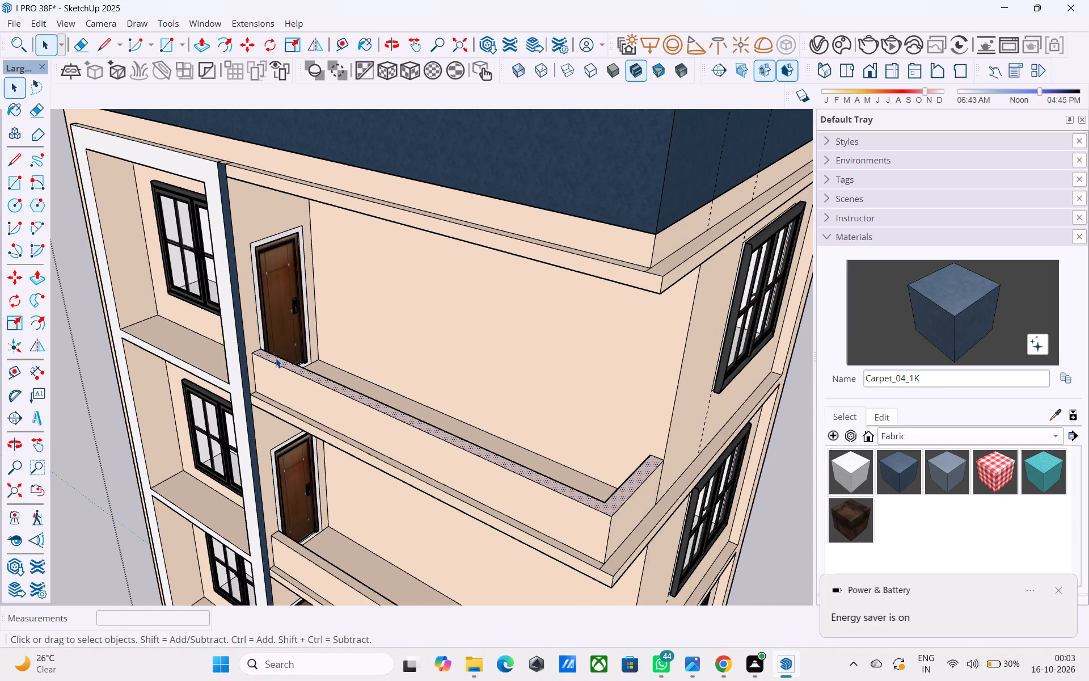
{"action": "middle_click_drag", "start_coordinate": [382, 393], "coordinate": [429, 331]}
{"action": "scroll", "coordinate": [420, 327], "scroll_direction": "down", "scroll_amount": 6}
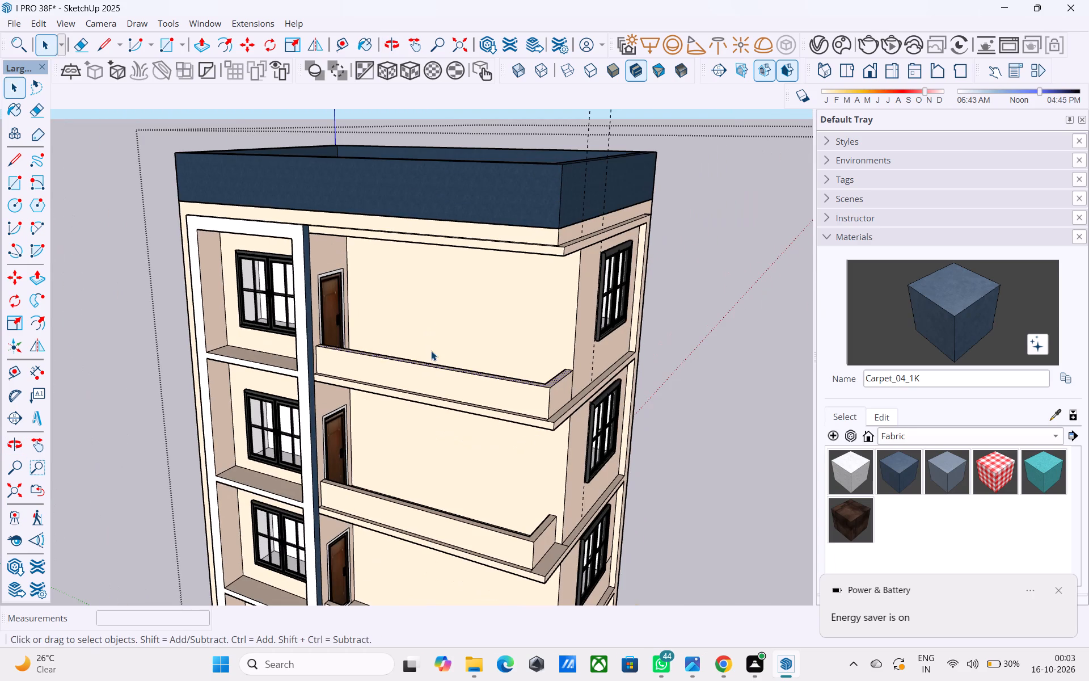
{"action": "scroll", "coordinate": [424, 353], "scroll_direction": "down", "scroll_amount": 5}
{"action": "middle_click_drag", "start_coordinate": [421, 361], "coordinate": [314, 371]}
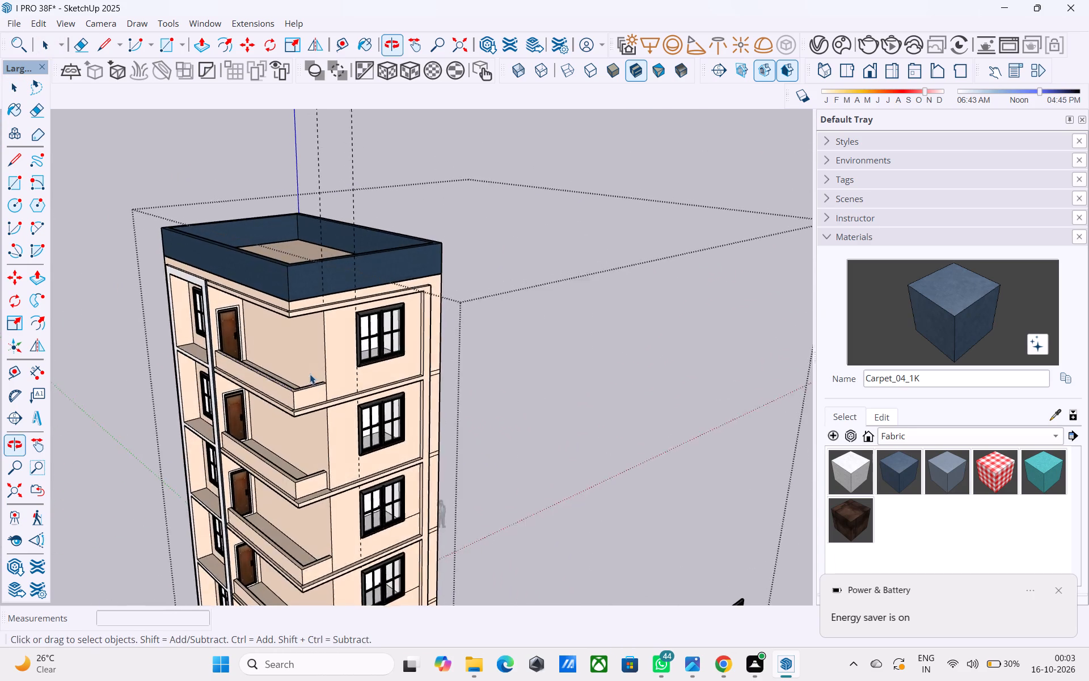
{"action": "scroll", "coordinate": [303, 378], "scroll_direction": "up", "scroll_amount": 8}
{"action": "scroll", "coordinate": [268, 369], "scroll_direction": "down", "scroll_amount": 5}
{"action": "middle_click_drag", "start_coordinate": [416, 345], "coordinate": [331, 370]}
{"action": "scroll", "coordinate": [305, 339], "scroll_direction": "up", "scroll_amount": 5}
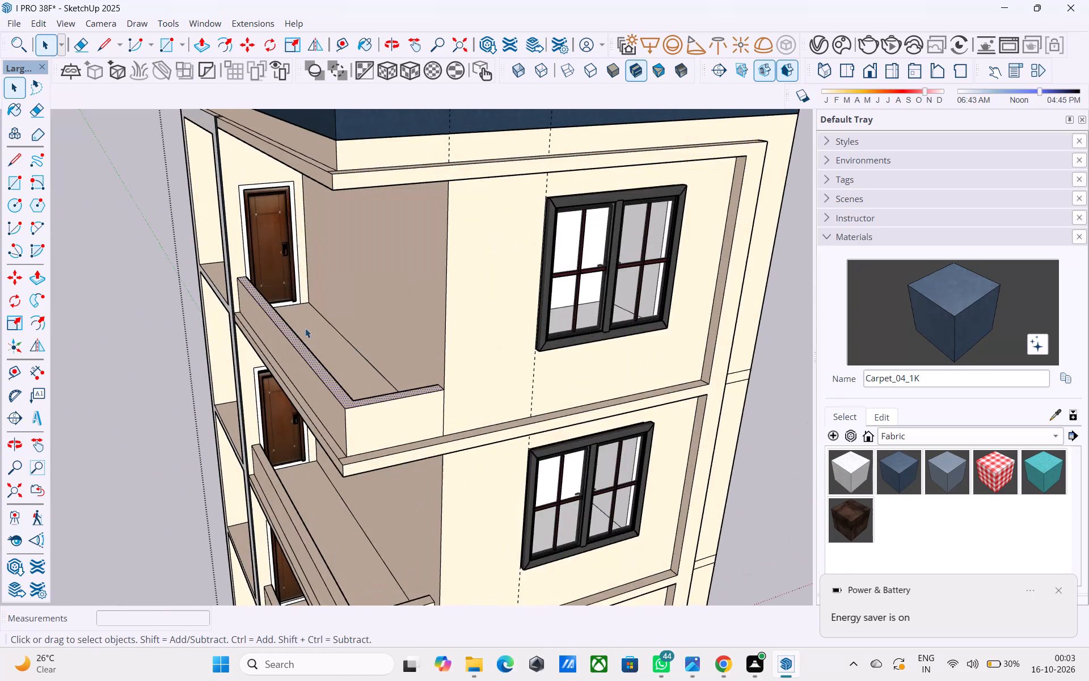
{"action": "scroll", "coordinate": [276, 310], "scroll_direction": "down", "scroll_amount": 3}
{"action": "middle_click_drag", "start_coordinate": [265, 308], "coordinate": [272, 314]}
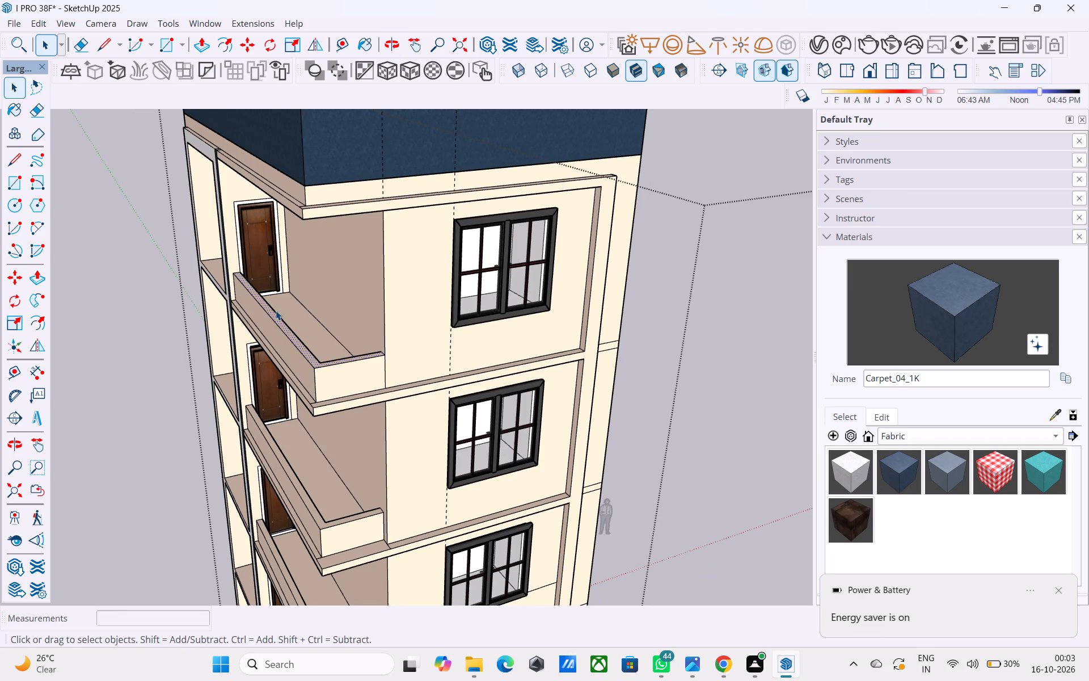
{"action": "scroll", "coordinate": [293, 288], "scroll_direction": "down", "scroll_amount": 3}
{"action": "middle_click_drag", "start_coordinate": [294, 279], "coordinate": [484, 340]}
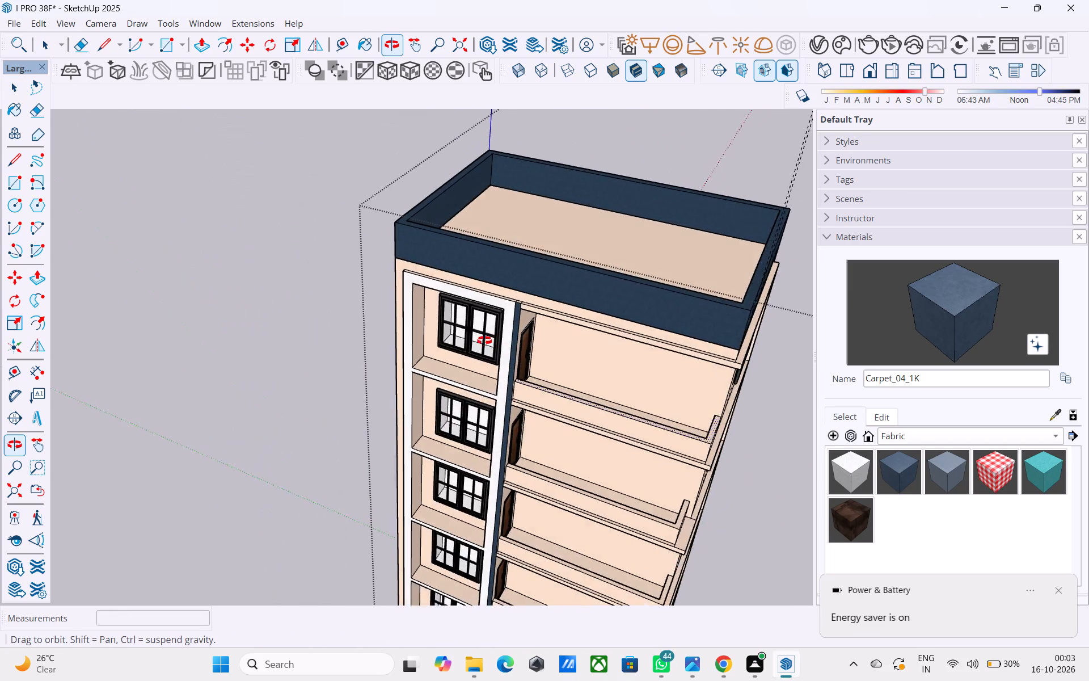
{"action": "middle_click_drag", "start_coordinate": [484, 340], "coordinate": [368, 300]}
{"action": "scroll", "coordinate": [280, 297], "scroll_direction": "up", "scroll_amount": 4}
{"action": "middle_click_drag", "start_coordinate": [386, 313], "coordinate": [352, 293]}
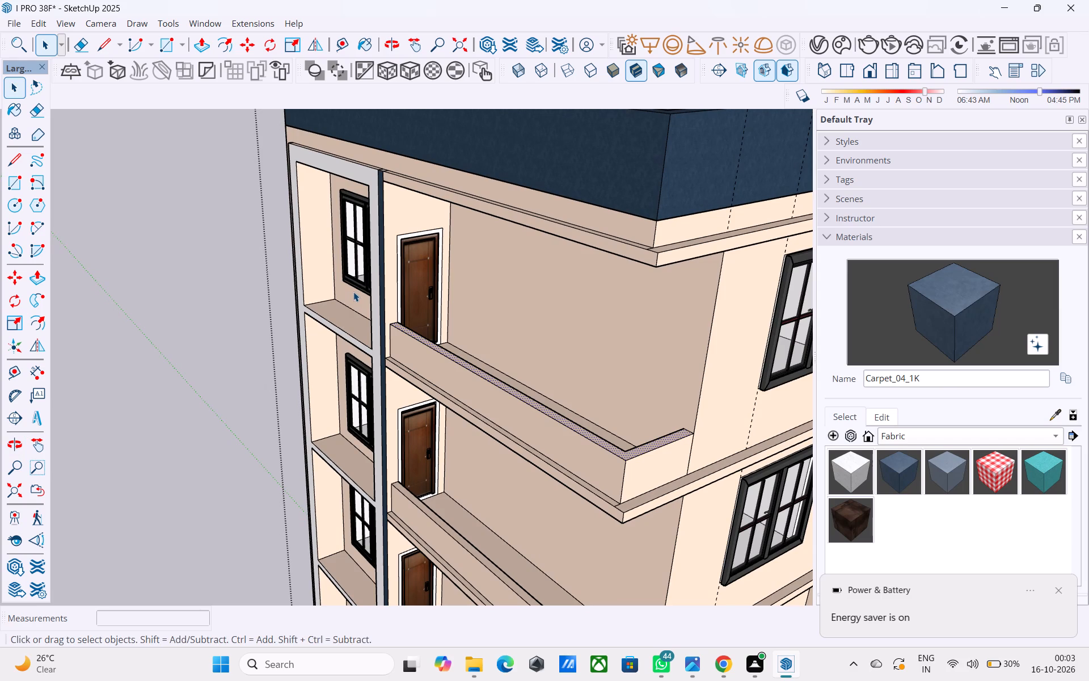
{"action": "middle_click_drag", "start_coordinate": [356, 292], "coordinate": [312, 293]}
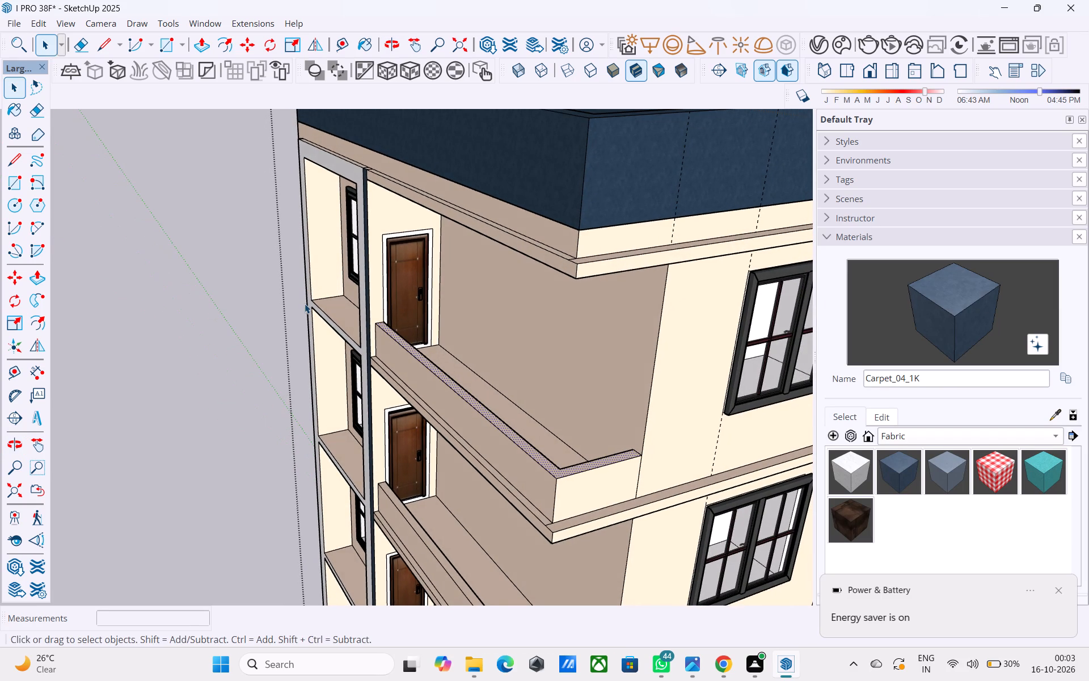
{"action": "scroll", "coordinate": [305, 304], "scroll_direction": "up", "scroll_amount": 2}
{"action": "scroll", "coordinate": [305, 304], "scroll_direction": "down", "scroll_amount": 2}
{"action": "middle_click", "coordinate": [306, 323]}
{"action": "scroll", "coordinate": [380, 295], "scroll_direction": "down", "scroll_amount": 3}
{"action": "middle_click_drag", "start_coordinate": [381, 295], "coordinate": [380, 295]}
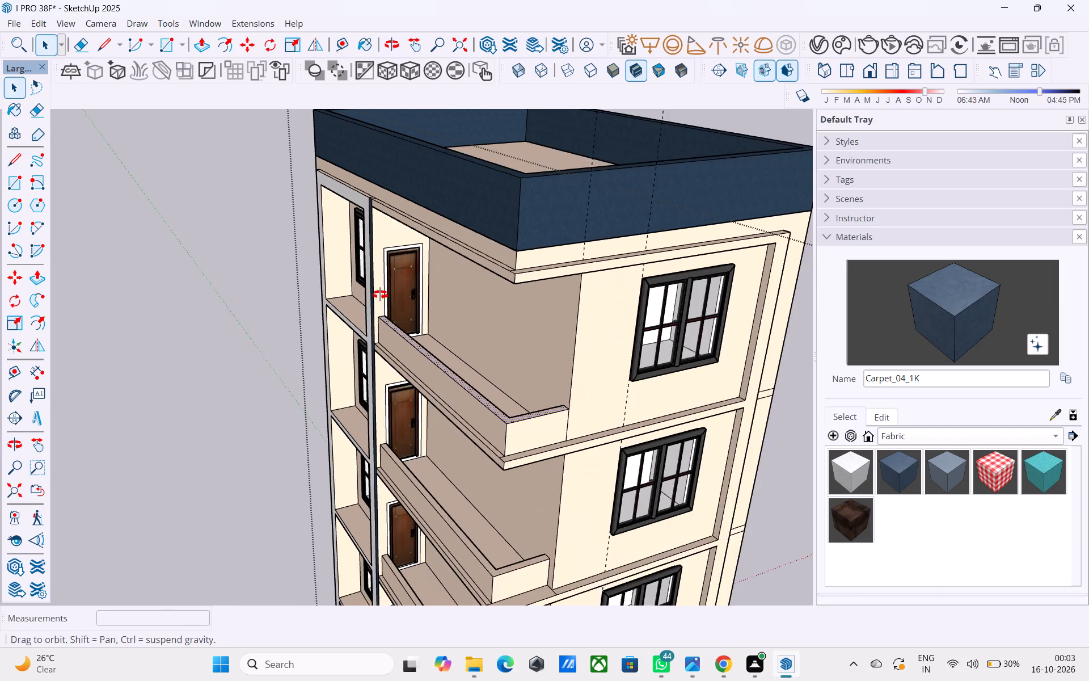
{"action": "middle_click_drag", "start_coordinate": [380, 295], "coordinate": [368, 288]}
{"action": "scroll", "coordinate": [376, 217], "scroll_direction": "down", "scroll_amount": 5}
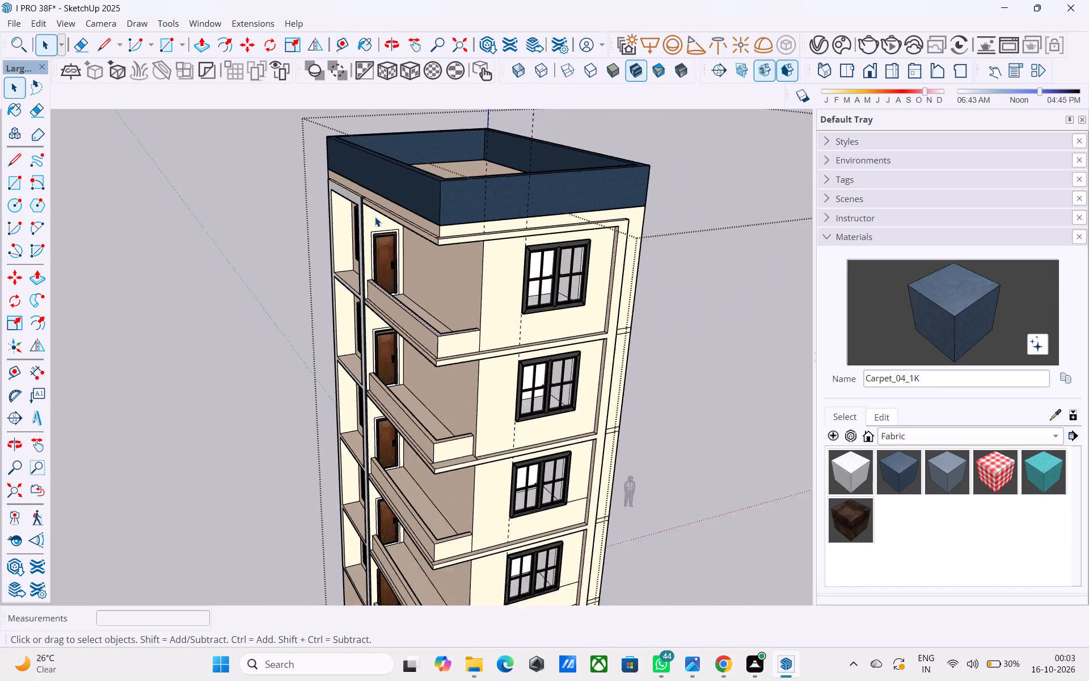
{"action": "middle_click_drag", "start_coordinate": [395, 237], "coordinate": [556, 278]}
{"action": "scroll", "coordinate": [351, 244], "scroll_direction": "down", "scroll_amount": 5}
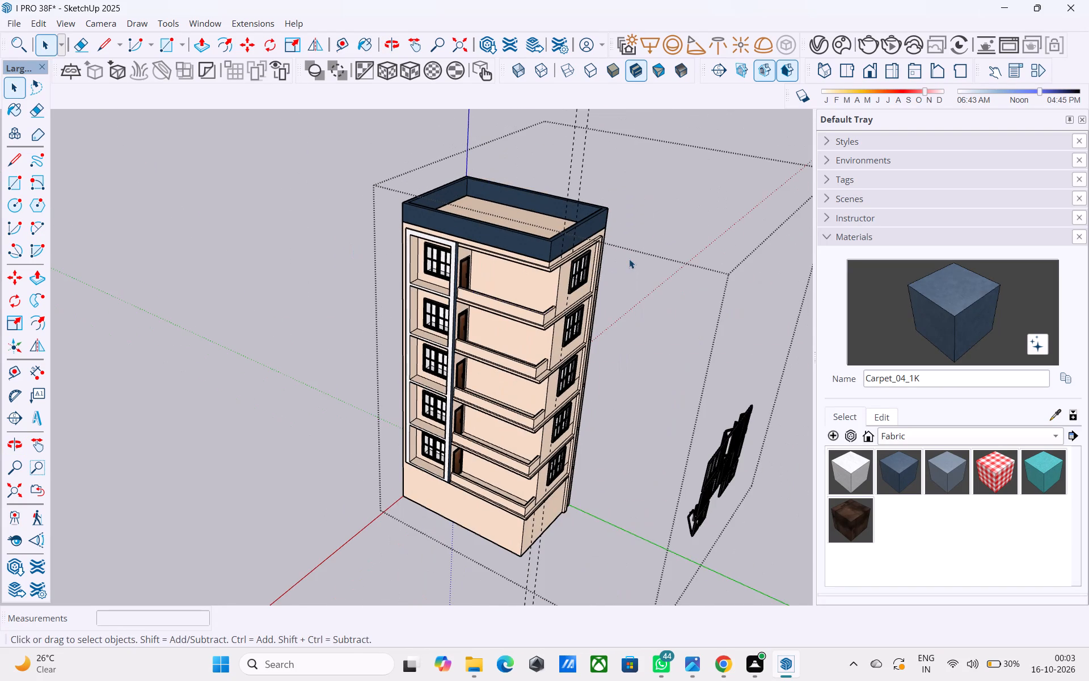
{"action": "scroll", "coordinate": [628, 258], "scroll_direction": "up", "scroll_amount": 5}
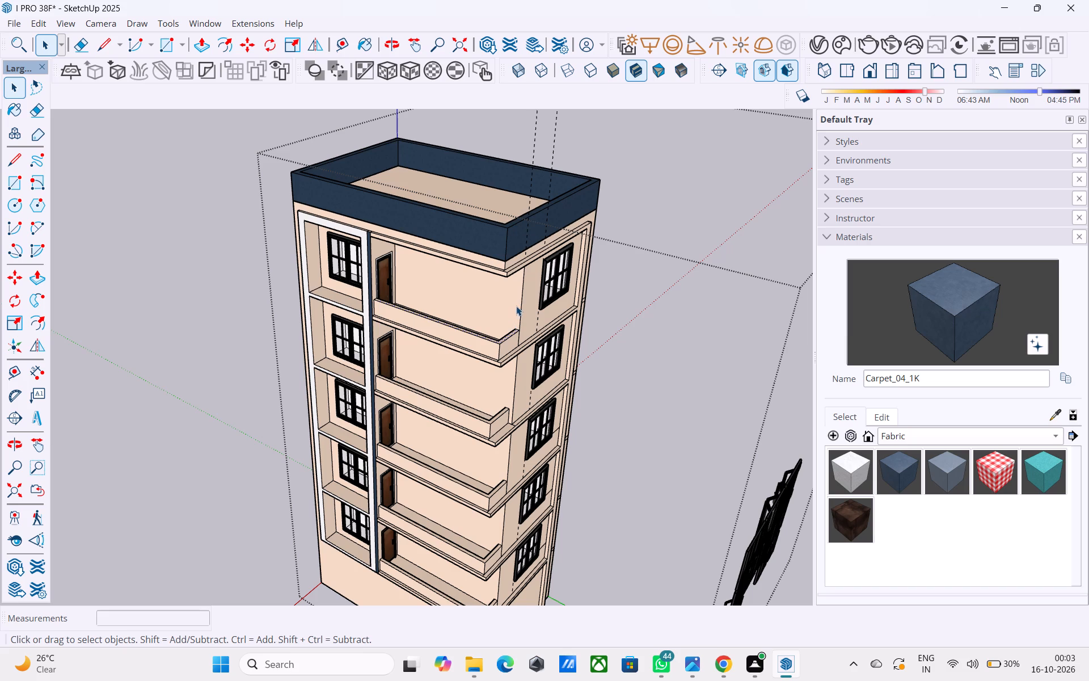
{"action": "scroll", "coordinate": [521, 298], "scroll_direction": "down", "scroll_amount": 2}
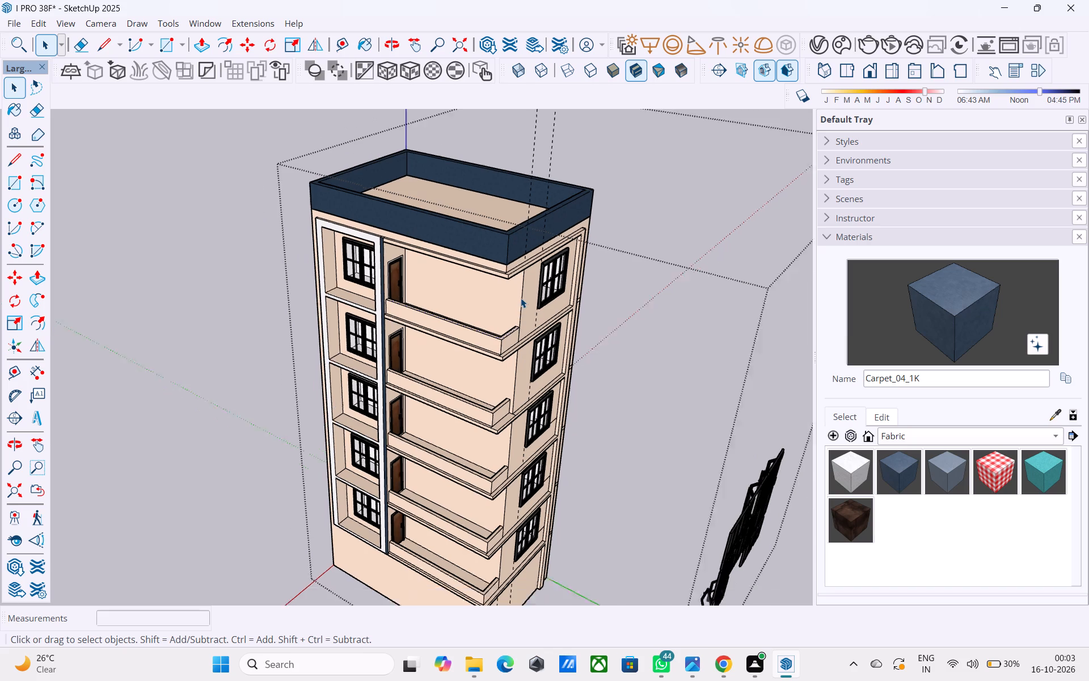
{"action": "scroll", "coordinate": [521, 298], "scroll_direction": "down", "scroll_amount": 2}
Draw a 4" by 4" rectangle on the top-floor door wall, starting at the balcony wall's upper inner corner beside the door.
{"action": "middle_click_drag", "start_coordinate": [500, 293], "coordinate": [488, 343]}
{"action": "scroll", "coordinate": [499, 373], "scroll_direction": "up", "scroll_amount": 8}
{"action": "middle_click_drag", "start_coordinate": [382, 352], "coordinate": [341, 323]}
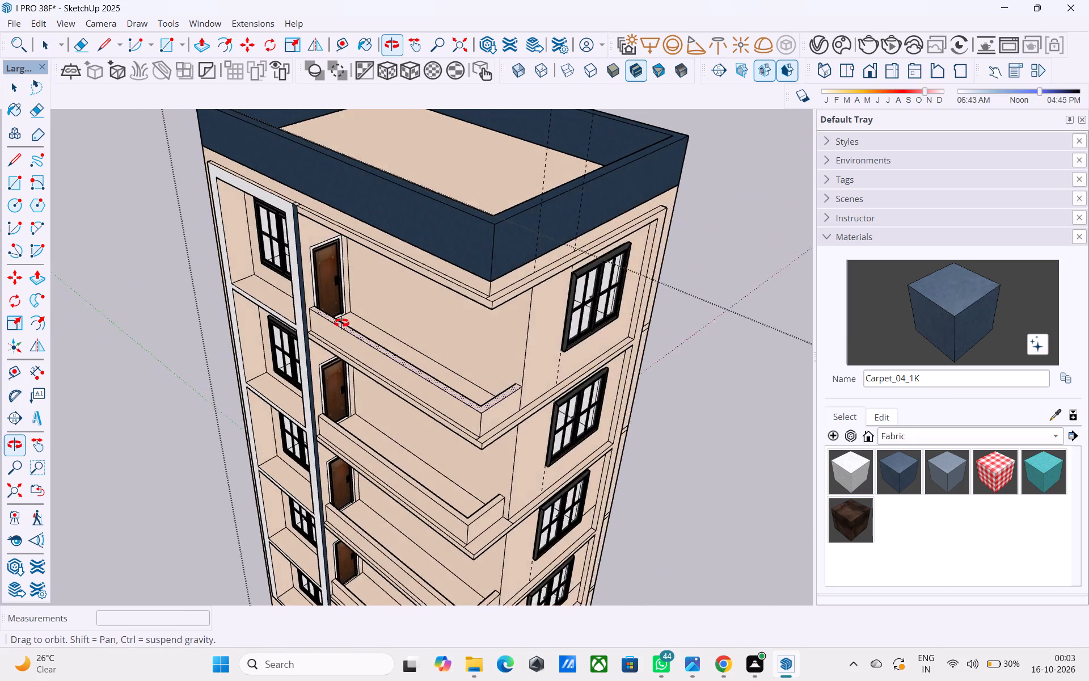
{"action": "middle_click_drag", "start_coordinate": [341, 323], "coordinate": [324, 309]}
{"action": "scroll", "coordinate": [324, 309], "scroll_direction": "up", "scroll_amount": 10}
{"action": "middle_click_drag", "start_coordinate": [320, 301], "coordinate": [310, 278]}
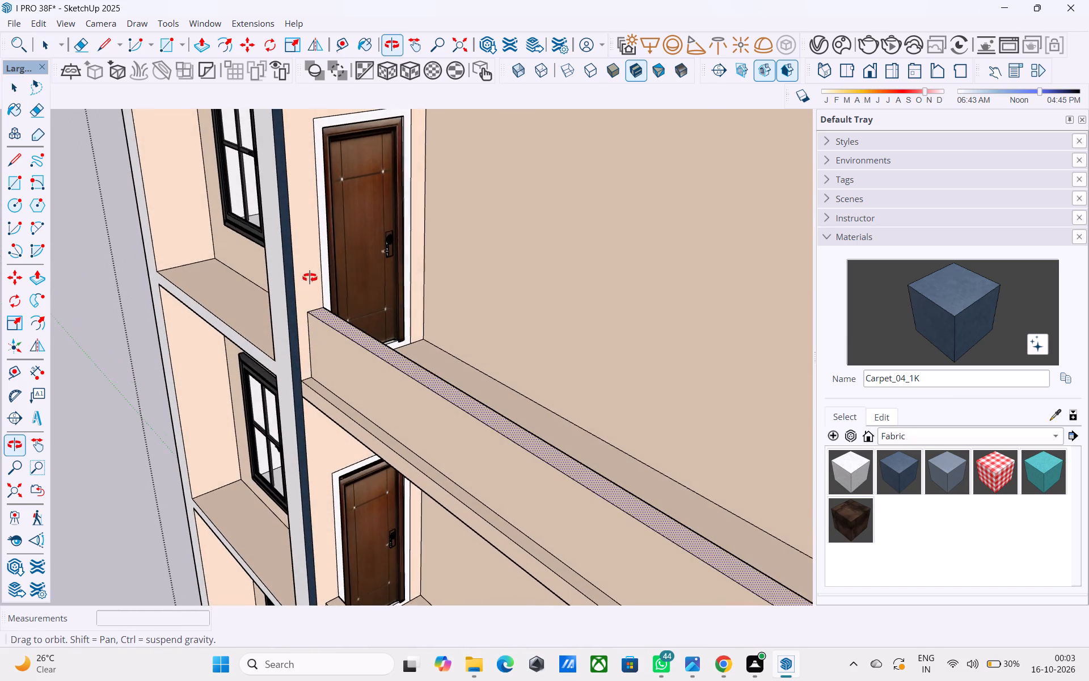
{"action": "middle_click_drag", "start_coordinate": [310, 278], "coordinate": [313, 274]}
{"action": "middle_click_drag", "start_coordinate": [315, 273], "coordinate": [299, 259]}
{"action": "scroll", "coordinate": [315, 272], "scroll_direction": "up", "scroll_amount": 3}
{"action": "middle_click_drag", "start_coordinate": [312, 290], "coordinate": [296, 299]}
{"action": "scroll", "coordinate": [300, 308], "scroll_direction": "up", "scroll_amount": 4}
{"action": "left_click", "coordinate": [317, 312]}
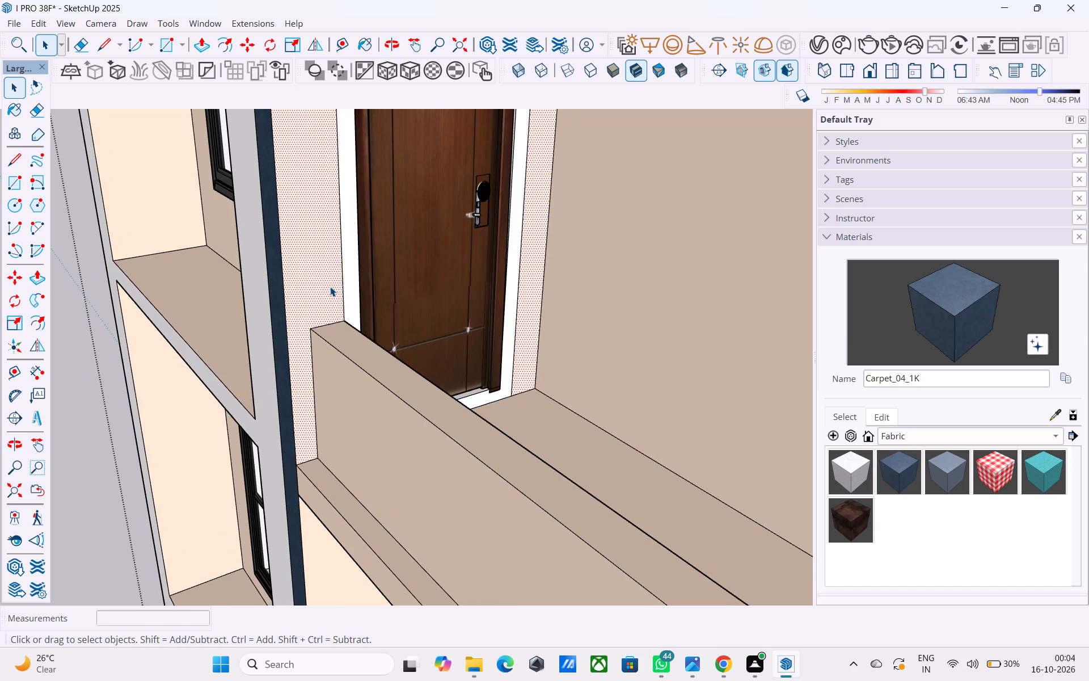
{"action": "middle_click_drag", "start_coordinate": [328, 285], "coordinate": [313, 275]}
{"action": "scroll", "coordinate": [320, 279], "scroll_direction": "up", "scroll_amount": 2}
{"action": "key", "text": "r"}
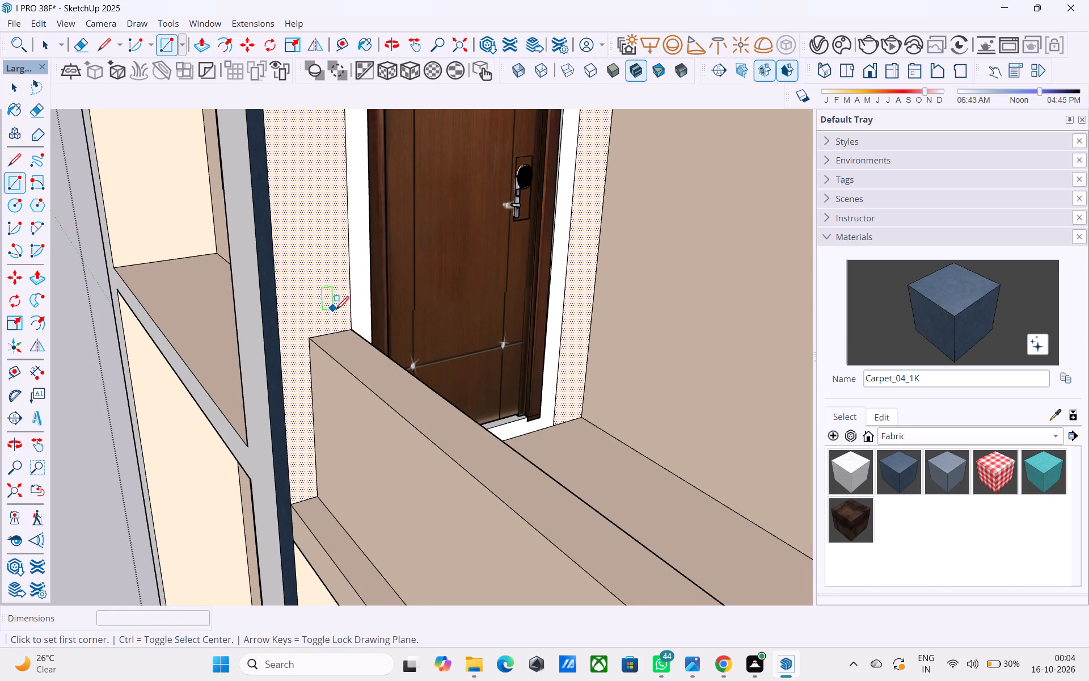
{"action": "left_click", "coordinate": [347, 325]}
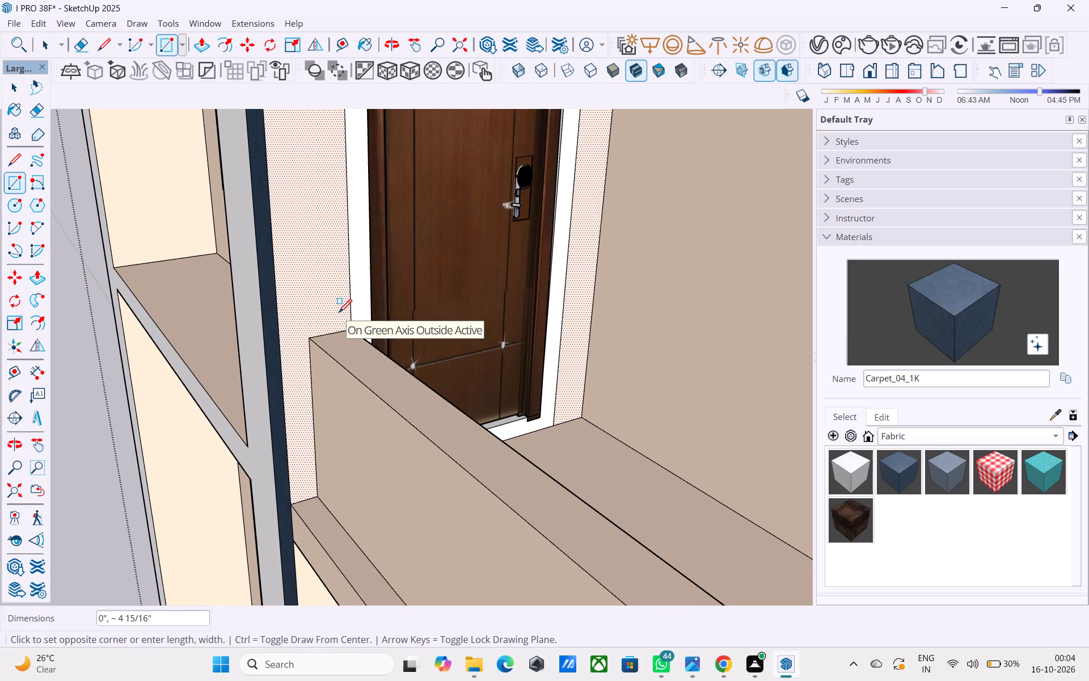
{"action": "scroll", "coordinate": [320, 308], "scroll_direction": "up", "scroll_amount": 4}
{"action": "middle_click_drag", "start_coordinate": [322, 308], "coordinate": [390, 337]}
{"action": "scroll", "coordinate": [378, 337], "scroll_direction": "up", "scroll_amount": 5}
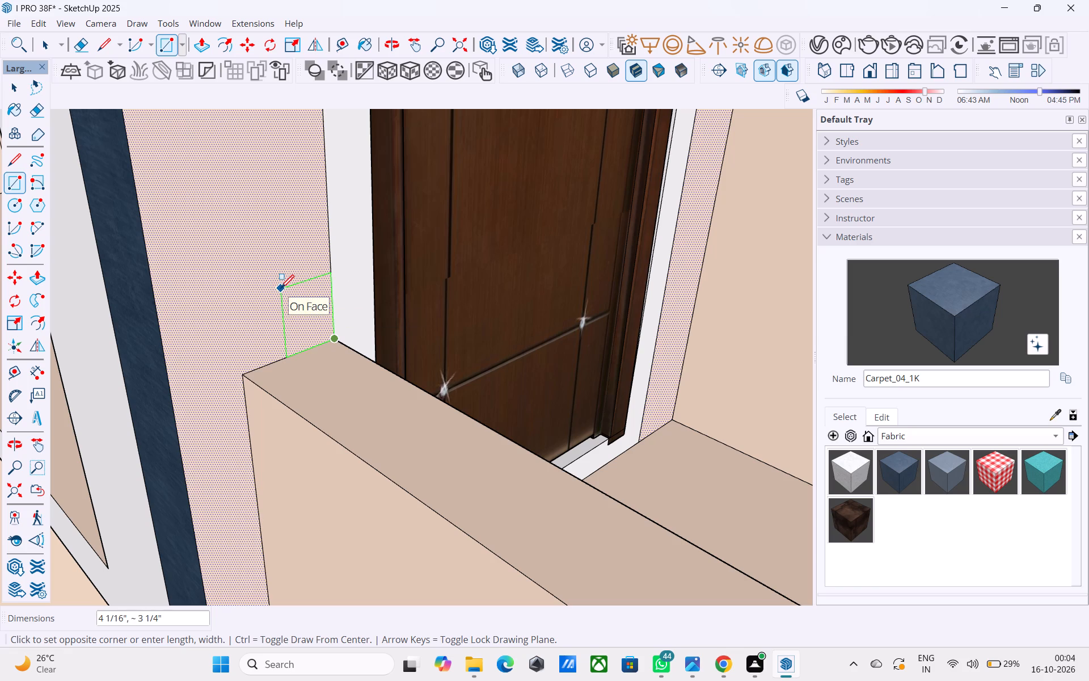
{"action": "type", "text": "4\",4\""}
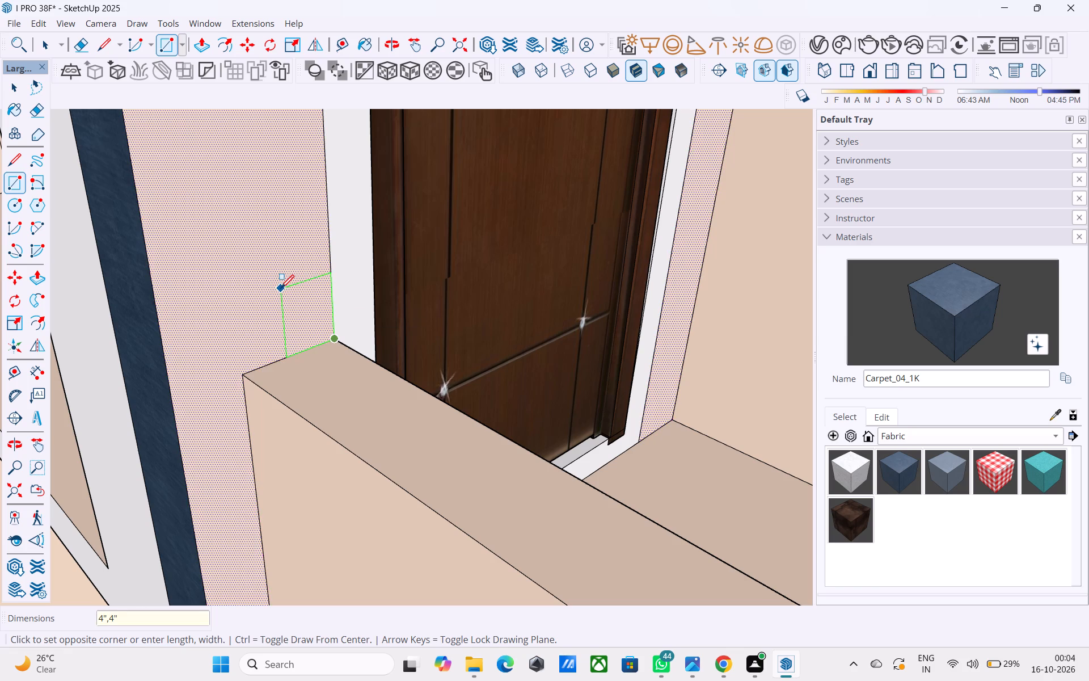
{"action": "key", "text": "Return"}
{"action": "key", "text": "space"}
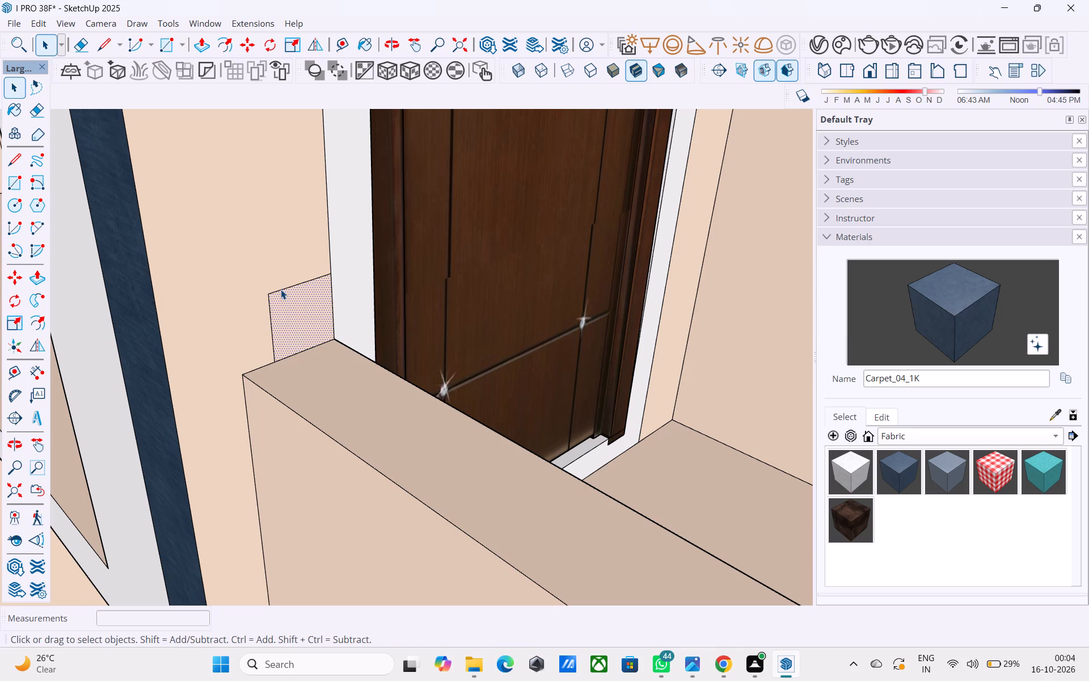
Draw a 3" by 3" rectangle inside the 4" square, from the same corner beside the door.
{"action": "scroll", "coordinate": [375, 159], "scroll_direction": "down", "scroll_amount": 7}
{"action": "scroll", "coordinate": [357, 232], "scroll_direction": "down", "scroll_amount": 11}
{"action": "scroll", "coordinate": [359, 238], "scroll_direction": "up", "scroll_amount": 1}
{"action": "scroll", "coordinate": [359, 238], "scroll_direction": "down", "scroll_amount": 7}
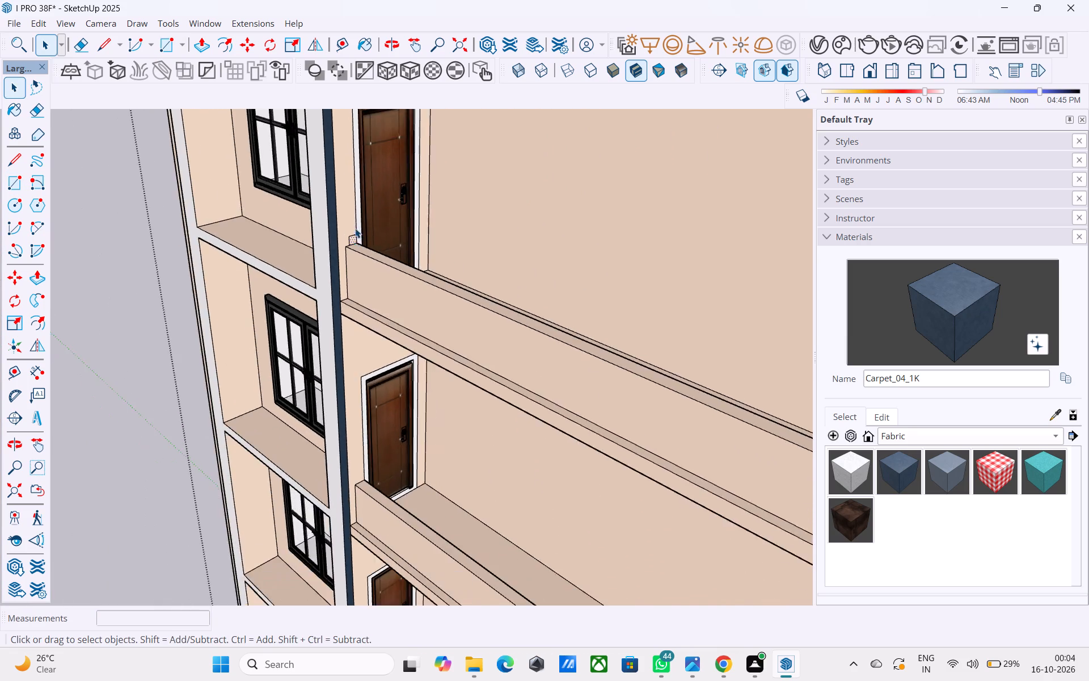
{"action": "scroll", "coordinate": [355, 228], "scroll_direction": "down", "scroll_amount": 2}
{"action": "middle_click", "coordinate": [356, 238]}
{"action": "scroll", "coordinate": [356, 238], "scroll_direction": "up", "scroll_amount": 11}
{"action": "scroll", "coordinate": [356, 242], "scroll_direction": "up", "scroll_amount": 12}
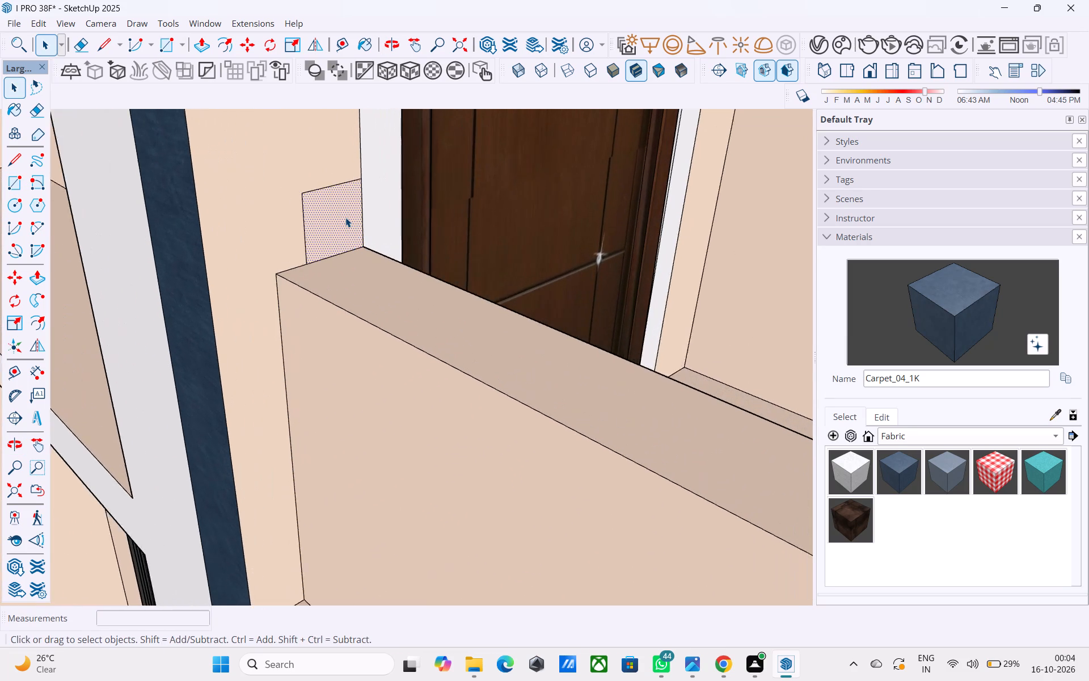
{"action": "scroll", "coordinate": [345, 217], "scroll_direction": "up", "scroll_amount": 2}
{"action": "key", "text": "r"}
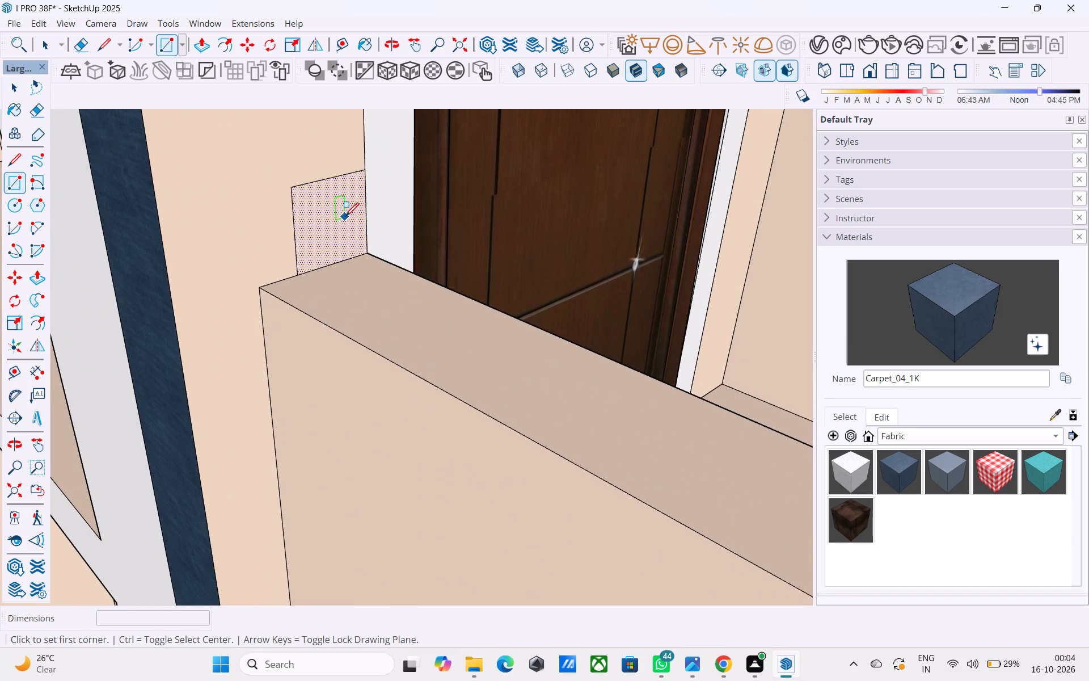
{"action": "left_click", "coordinate": [365, 249]}
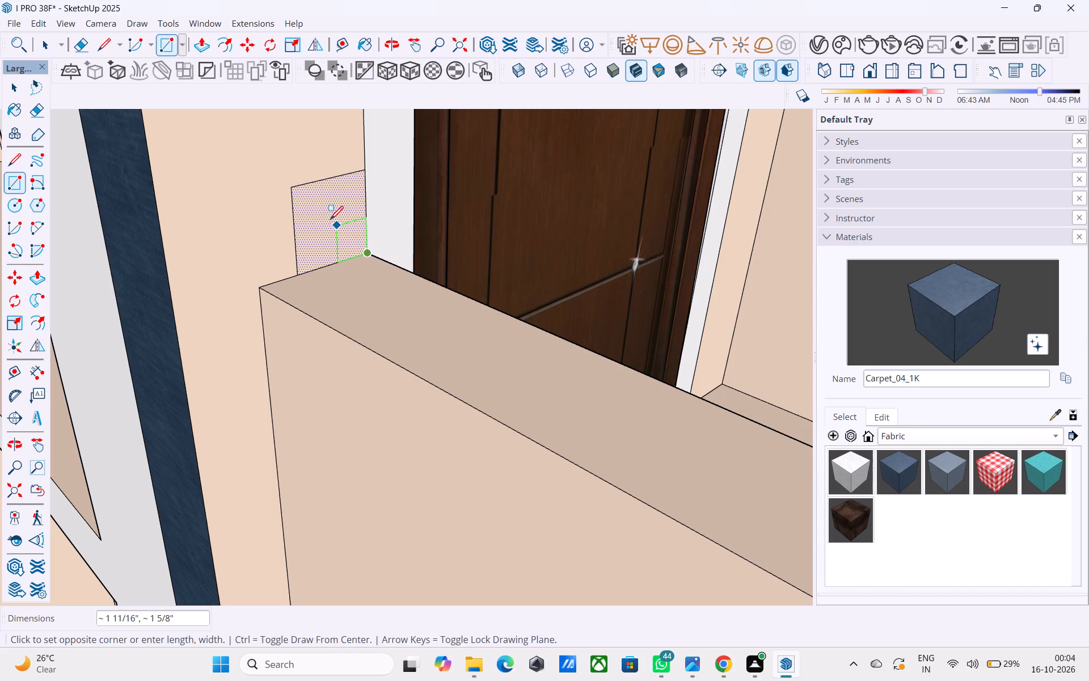
{"action": "type", "text": "3\","}
{"action": "type", "text": "3\""}
{"action": "key", "text": "Return"}
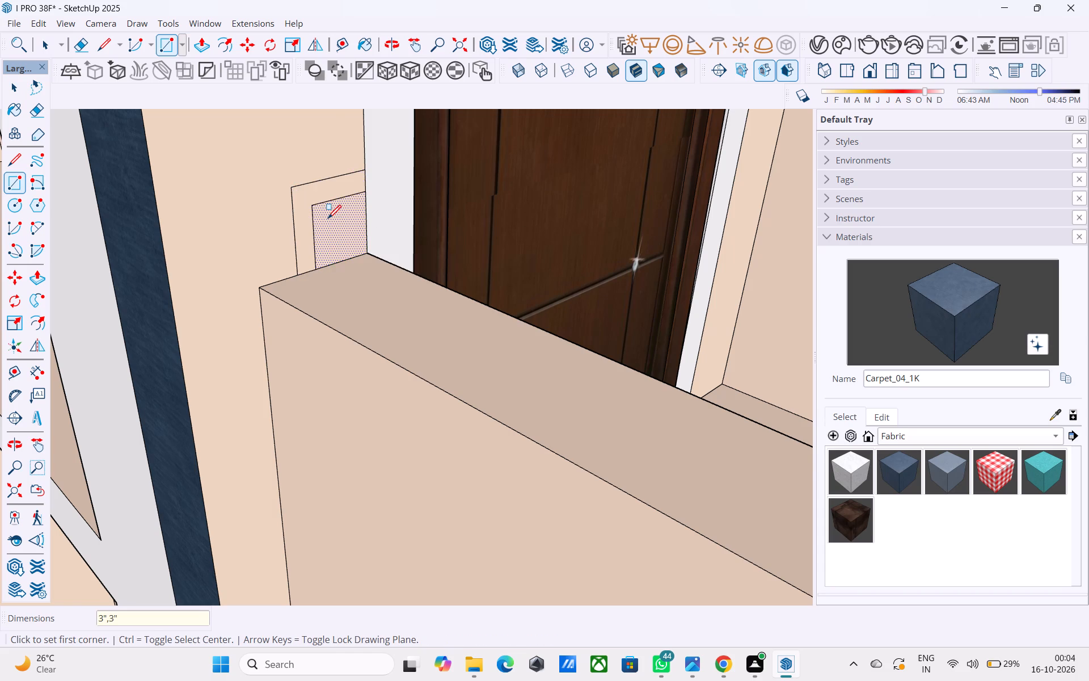
Erase the outlines of the outer 4" square on the top-floor door wall, leaving the 3" square.
{"action": "key", "text": "e"}
{"action": "left_click_drag", "start_coordinate": [301, 175], "coordinate": [297, 203]}
{"action": "left_click", "coordinate": [290, 208]}
{"action": "left_click_drag", "start_coordinate": [293, 208], "coordinate": [287, 208]}
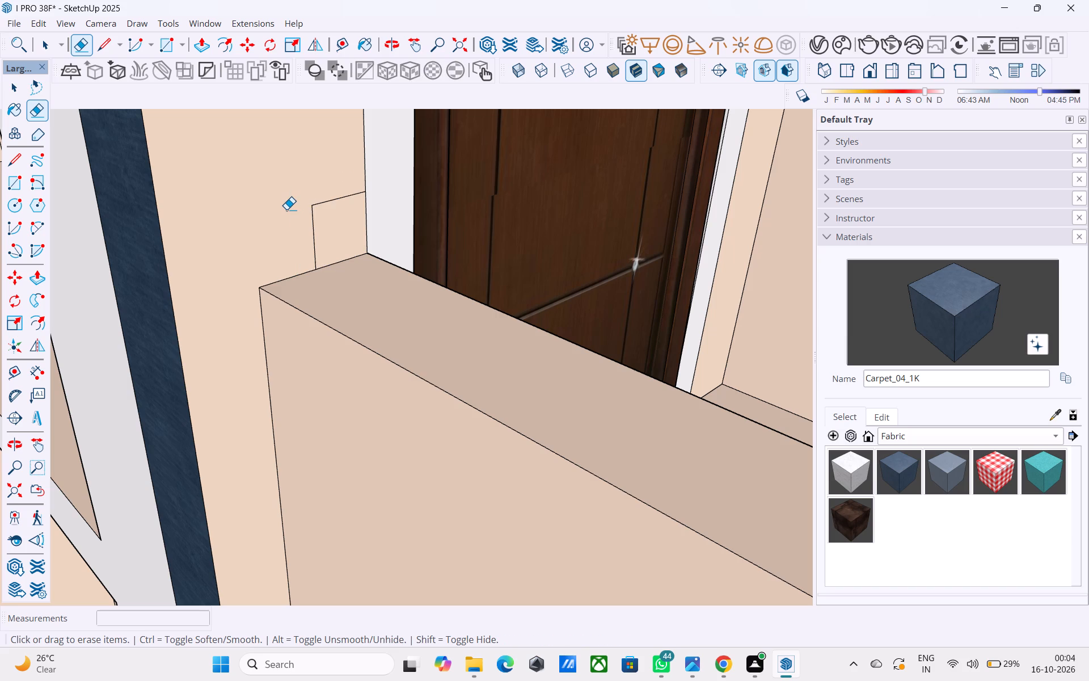
Copy the 3" square about 1 1/2" away from the door along the balcony wall top, and erase the original's remaining edges.
{"action": "key", "text": "space"}
{"action": "left_click", "coordinate": [330, 230]}
{"action": "middle_click_drag", "start_coordinate": [329, 236], "coordinate": [312, 226]}
{"action": "key", "text": "m"}
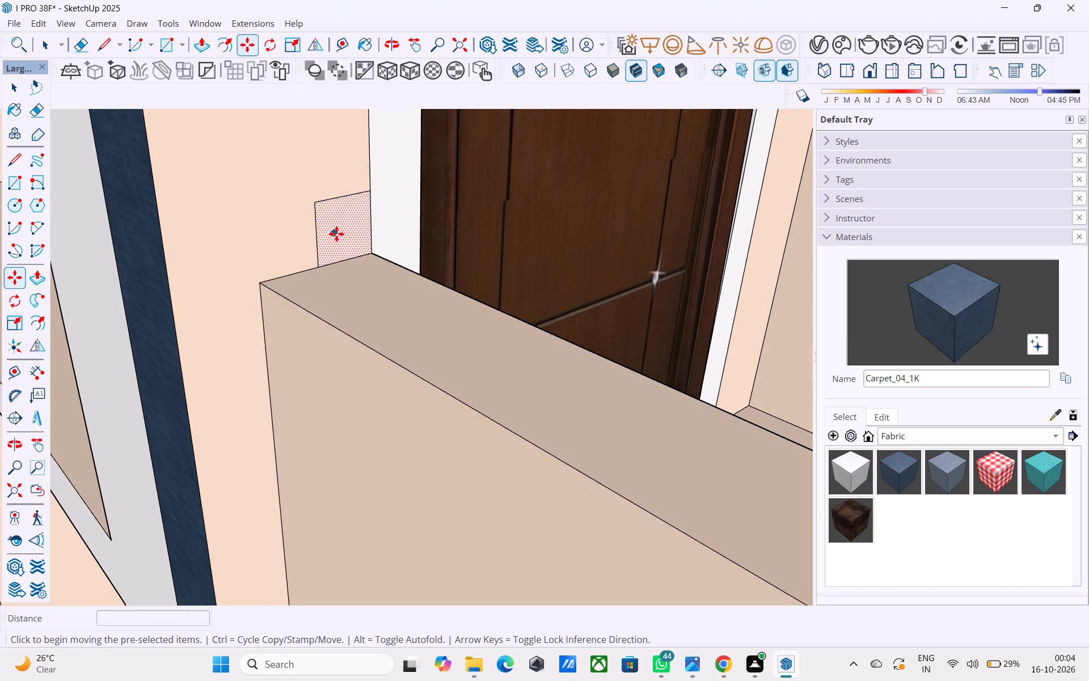
{"action": "left_click", "coordinate": [345, 234]}
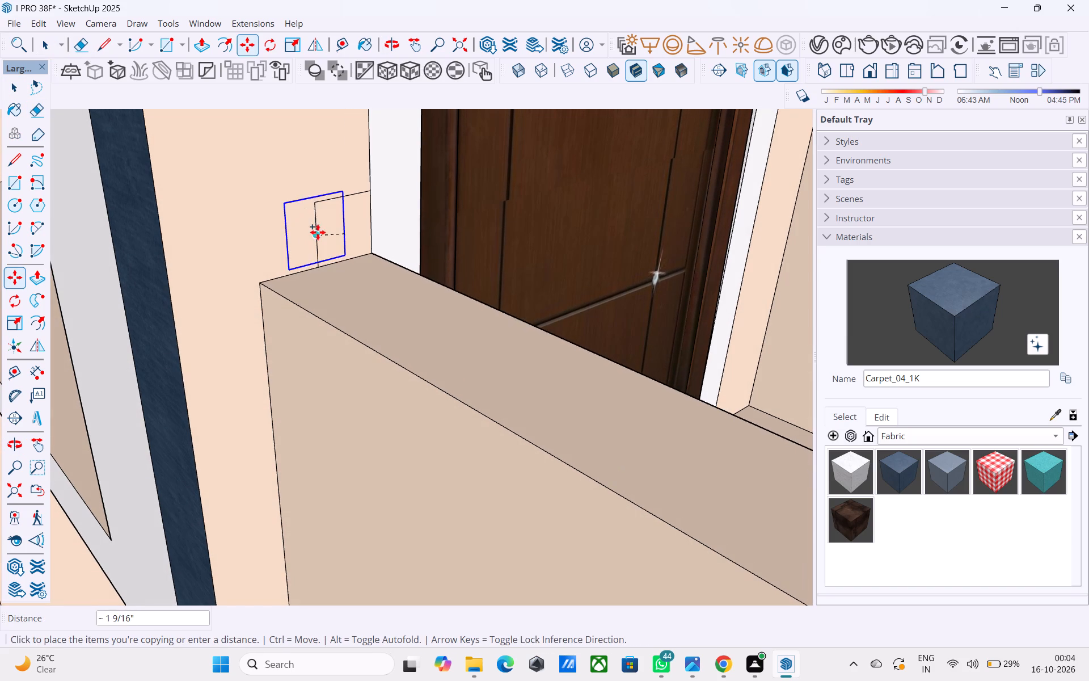
{"action": "middle_click_drag", "start_coordinate": [310, 236], "coordinate": [200, 245]}
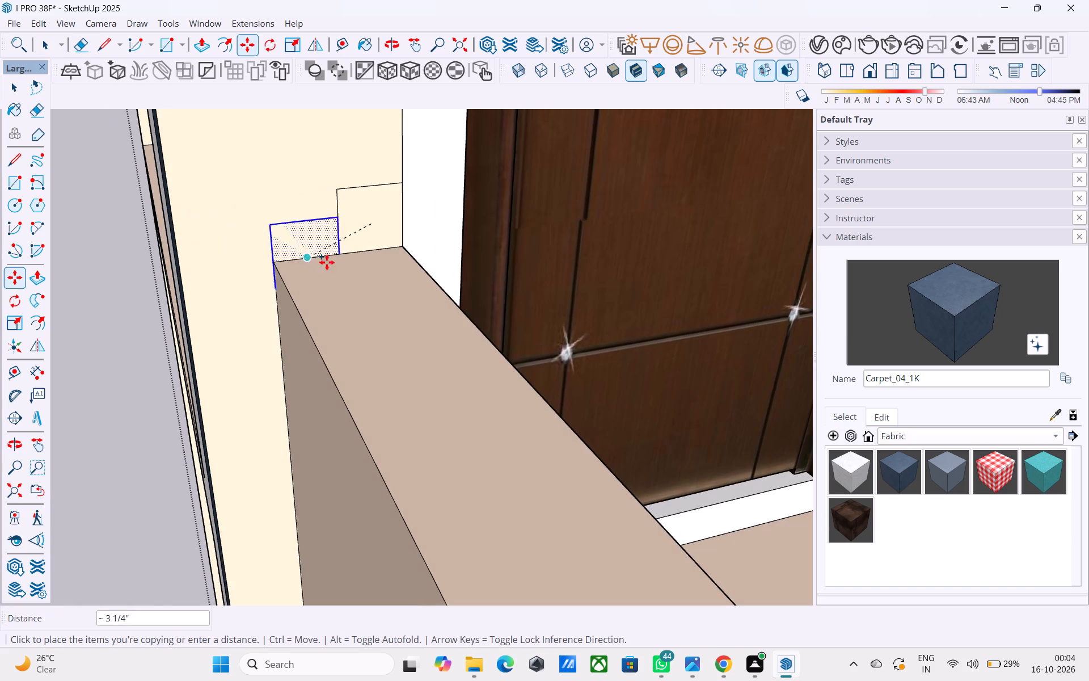
{"action": "left_click", "coordinate": [335, 228]}
{"action": "key", "text": "e"}
{"action": "left_click_drag", "start_coordinate": [343, 226], "coordinate": [334, 224]}
{"action": "left_click_drag", "start_coordinate": [379, 180], "coordinate": [385, 197]}
{"action": "key", "text": "space"}
Stack three copies of the 3" square vertically above it on the door wall, spaced about 3 5/8" apart.
{"action": "left_click", "coordinate": [353, 209]}
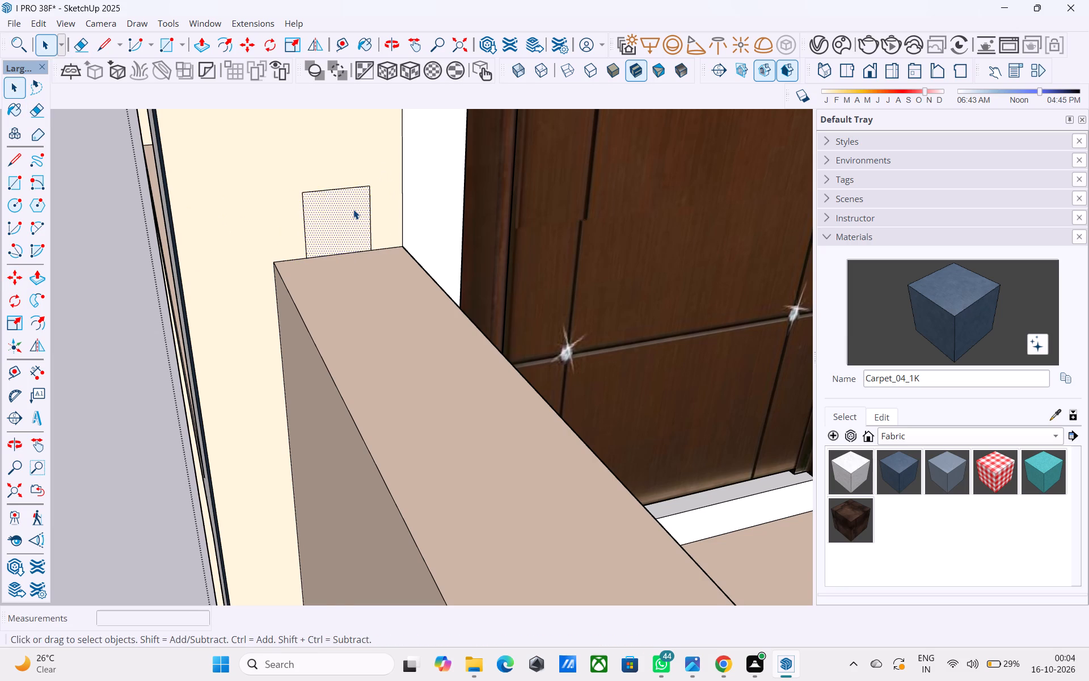
{"action": "scroll", "coordinate": [352, 211], "scroll_direction": "down", "scroll_amount": 4}
{"action": "key", "text": "m"}
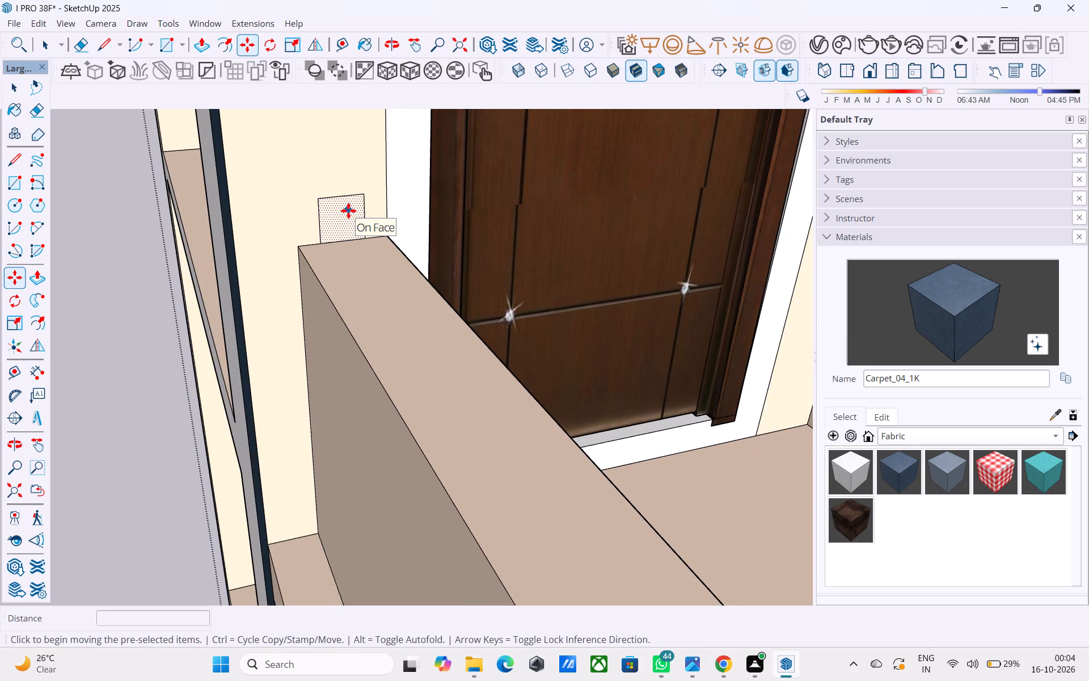
{"action": "left_click", "coordinate": [361, 198]}
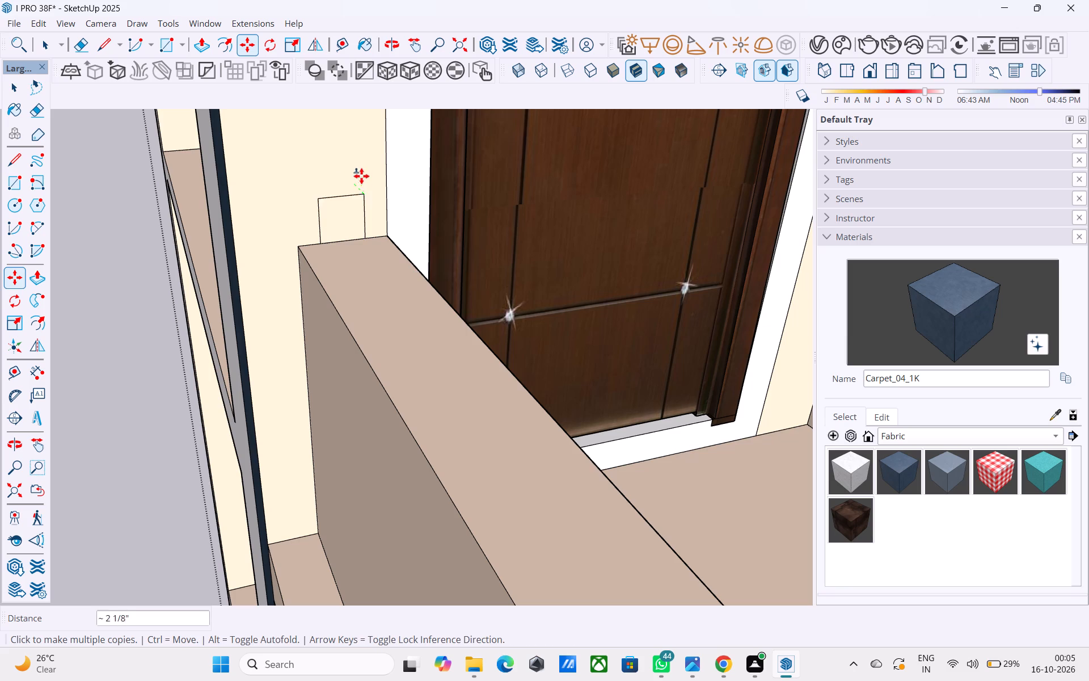
{"action": "left_click", "coordinate": [367, 137]}
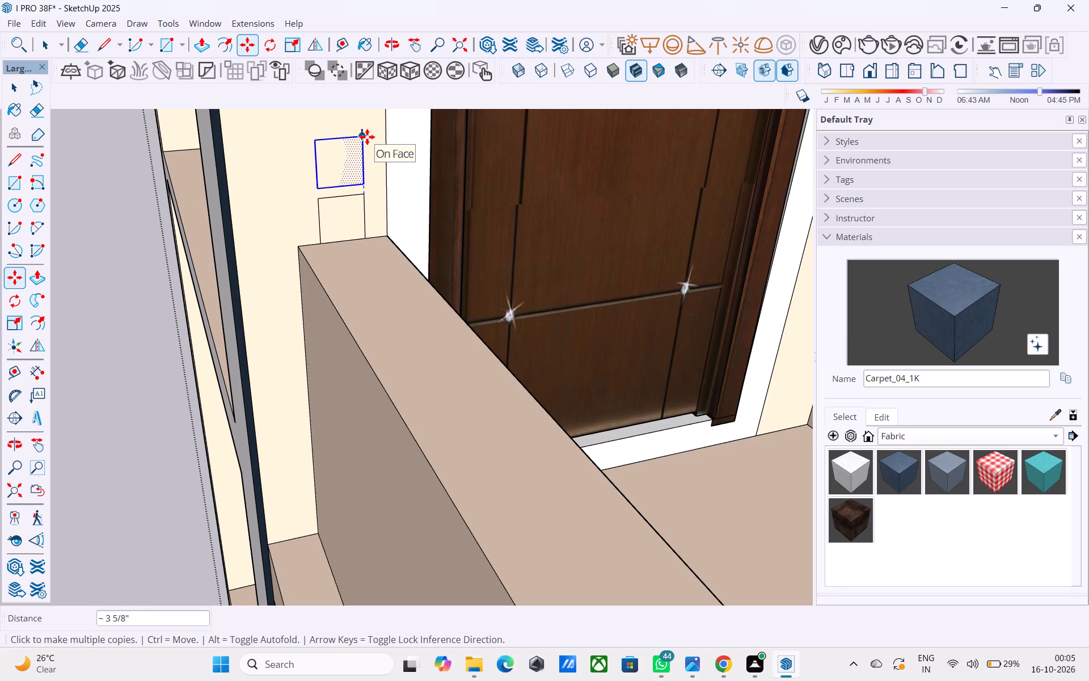
{"action": "scroll", "coordinate": [366, 136], "scroll_direction": "down", "scroll_amount": 7}
{"action": "scroll", "coordinate": [307, 220], "scroll_direction": "down", "scroll_amount": 8}
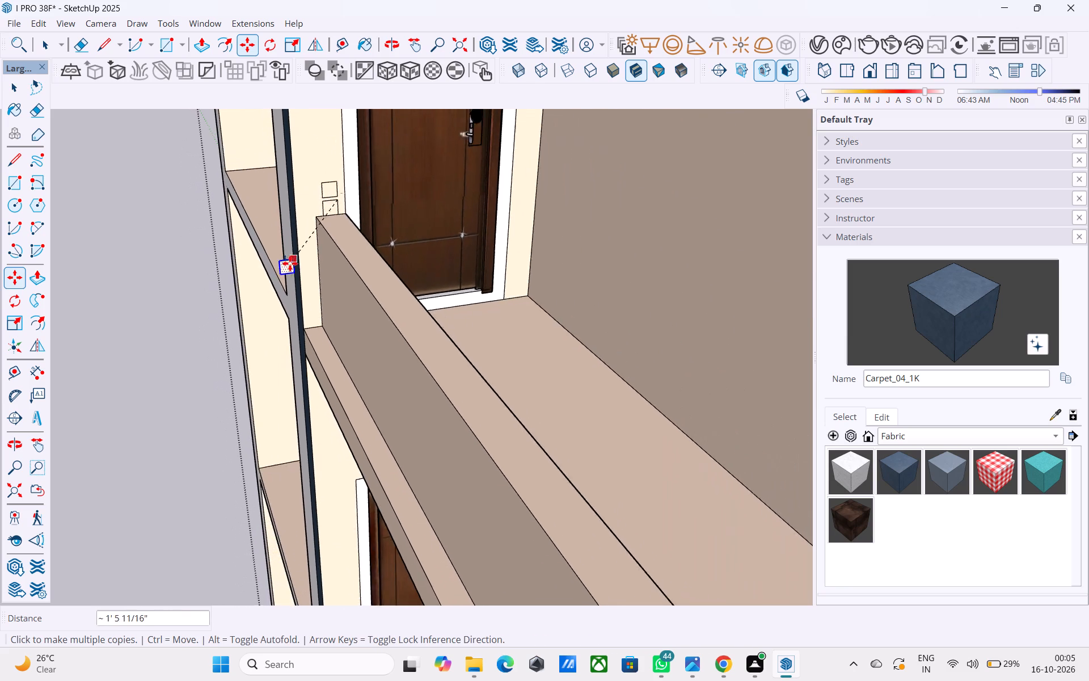
{"action": "scroll", "coordinate": [321, 169], "scroll_direction": "up", "scroll_amount": 19}
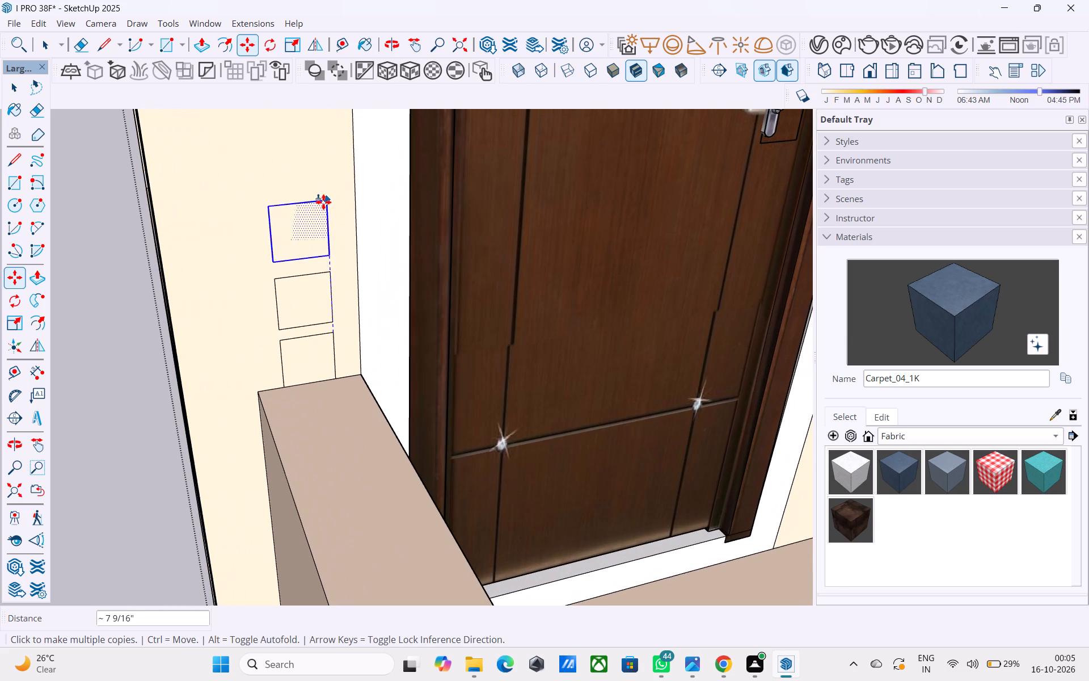
{"action": "left_click", "coordinate": [326, 206]}
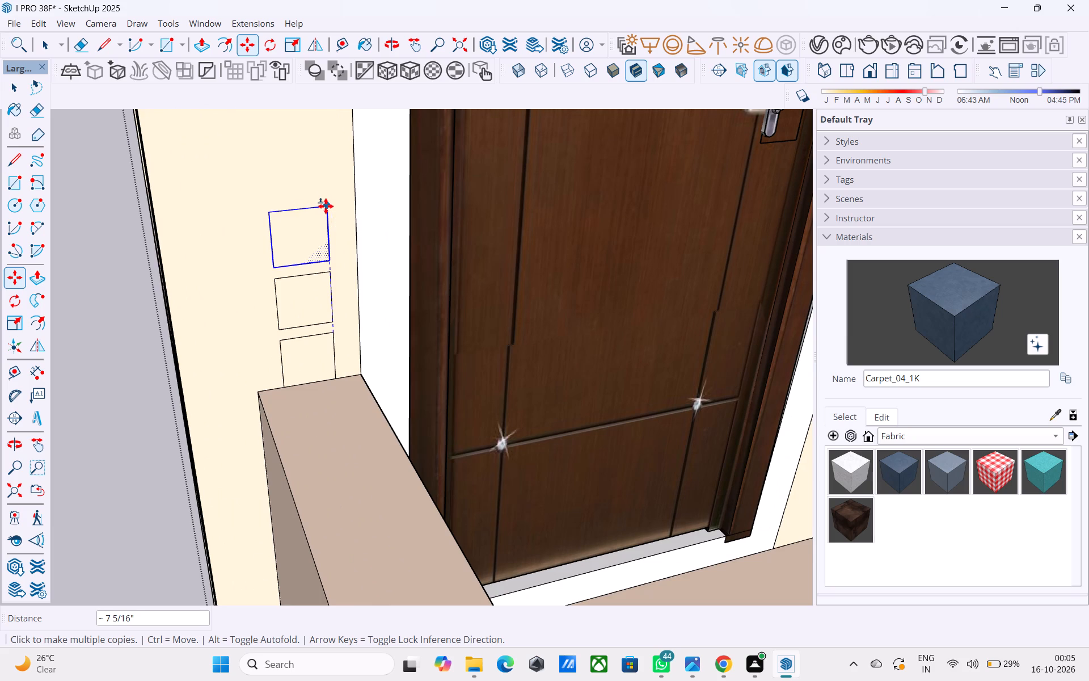
{"action": "left_click", "coordinate": [332, 133]}
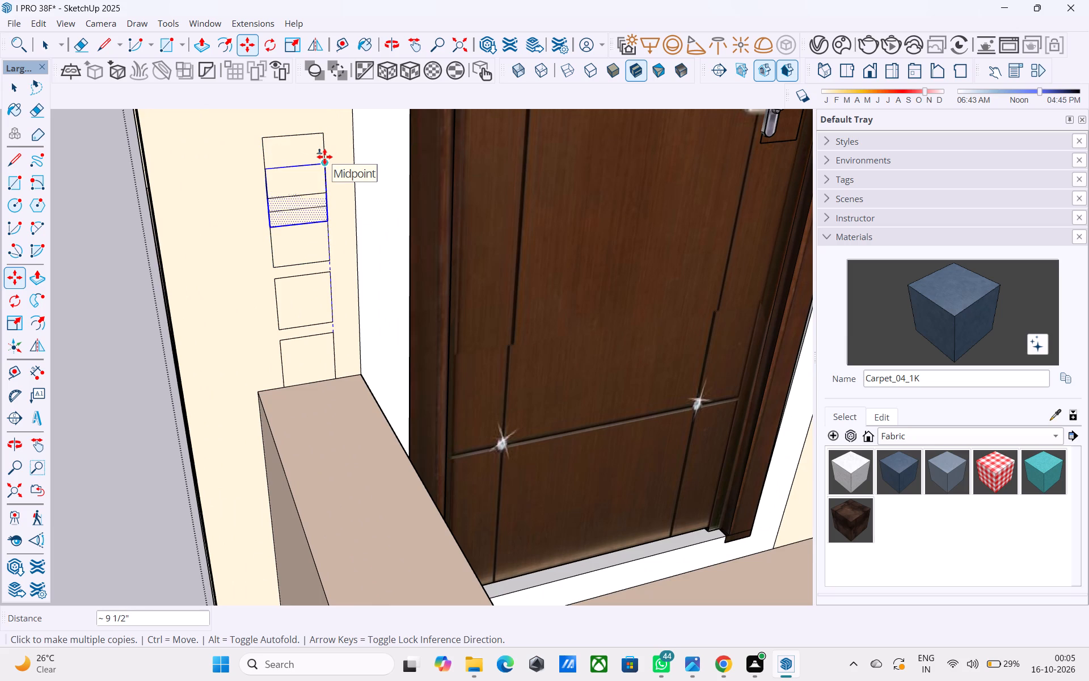
{"action": "scroll", "coordinate": [312, 174], "scroll_direction": "down", "scroll_amount": 10}
{"action": "scroll", "coordinate": [274, 224], "scroll_direction": "down", "scroll_amount": 2}
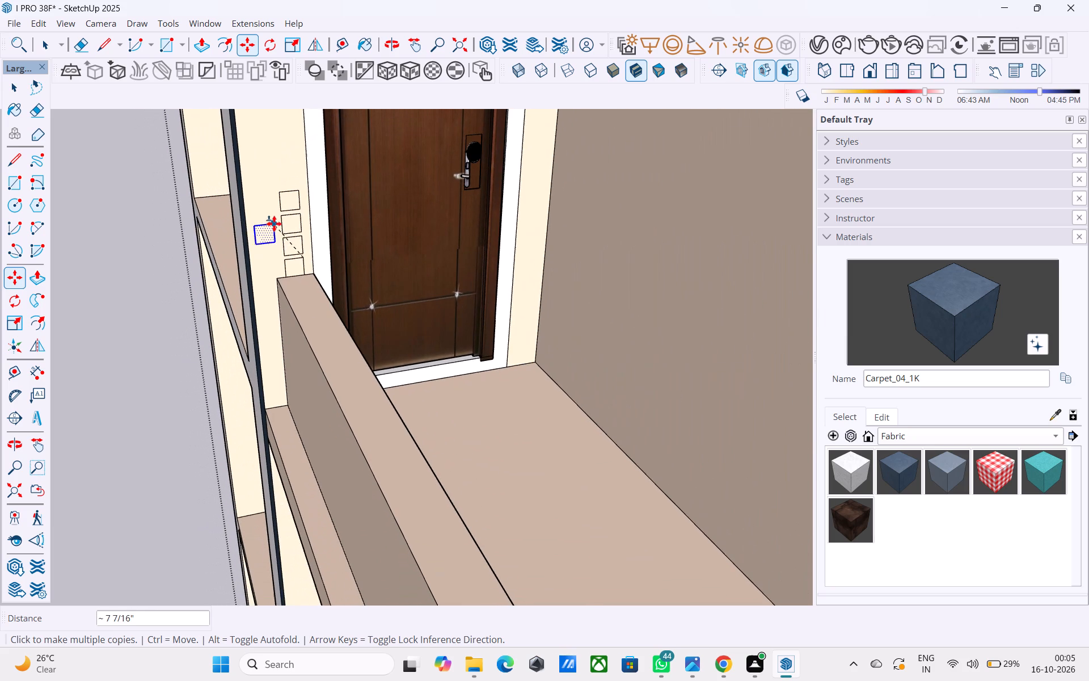
{"action": "key", "text": "space"}
Extrude the topmost square 17' 6" along the long balcony wall to form the top rail.
{"action": "left_click", "coordinate": [288, 207]}
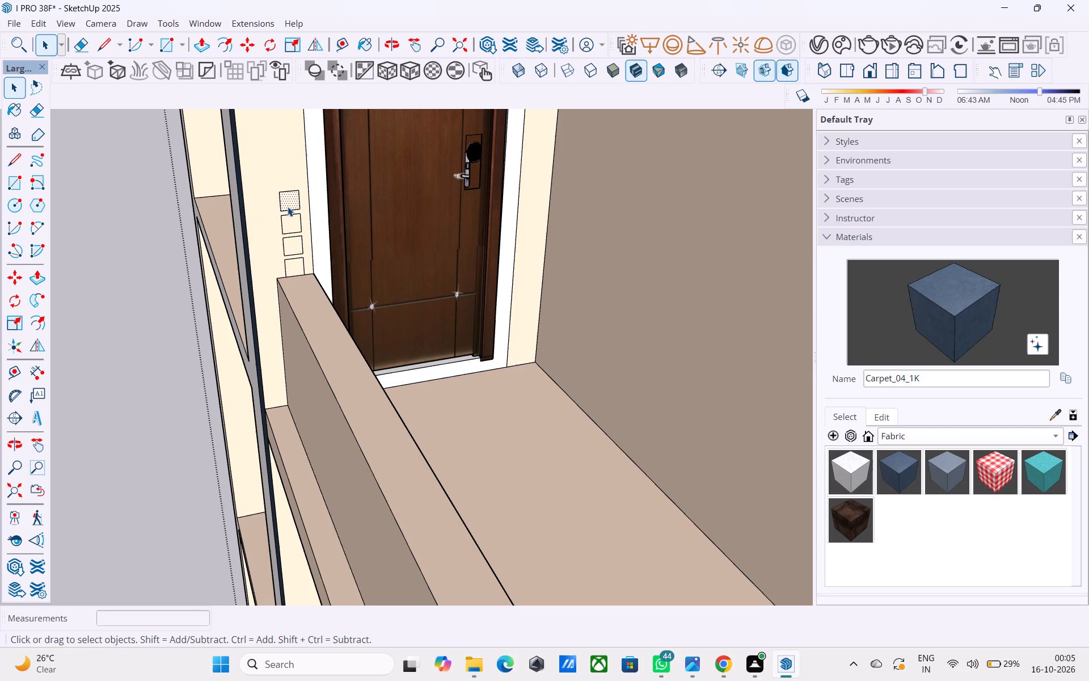
{"action": "key", "text": "p"}
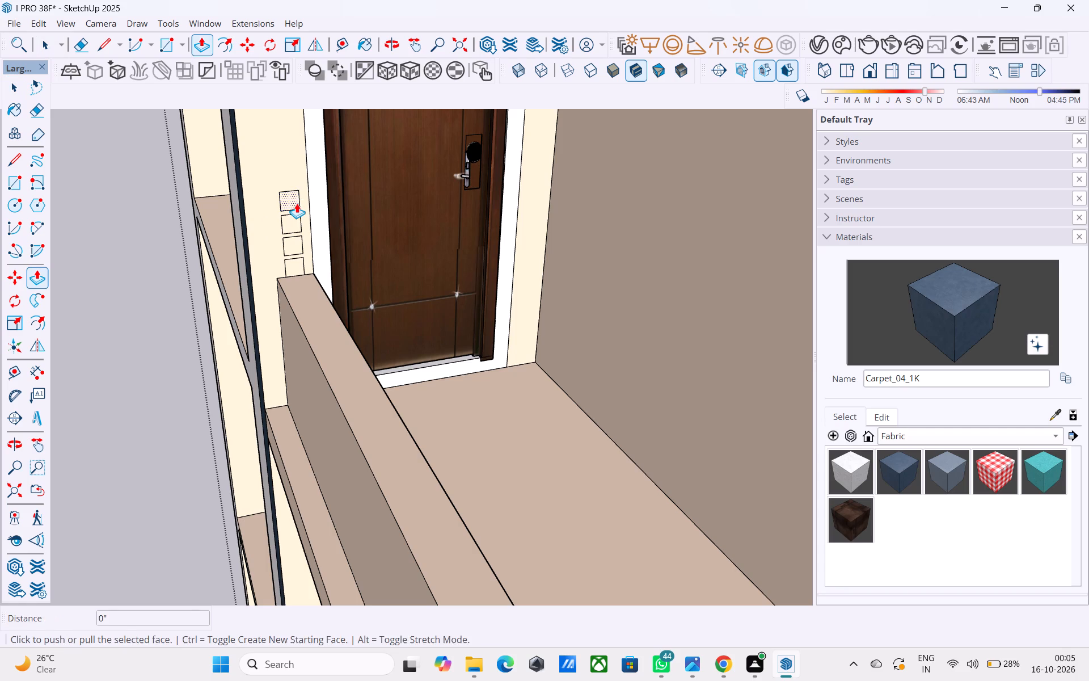
{"action": "left_click", "coordinate": [297, 203]}
{"action": "scroll", "coordinate": [303, 208], "scroll_direction": "down", "scroll_amount": 19}
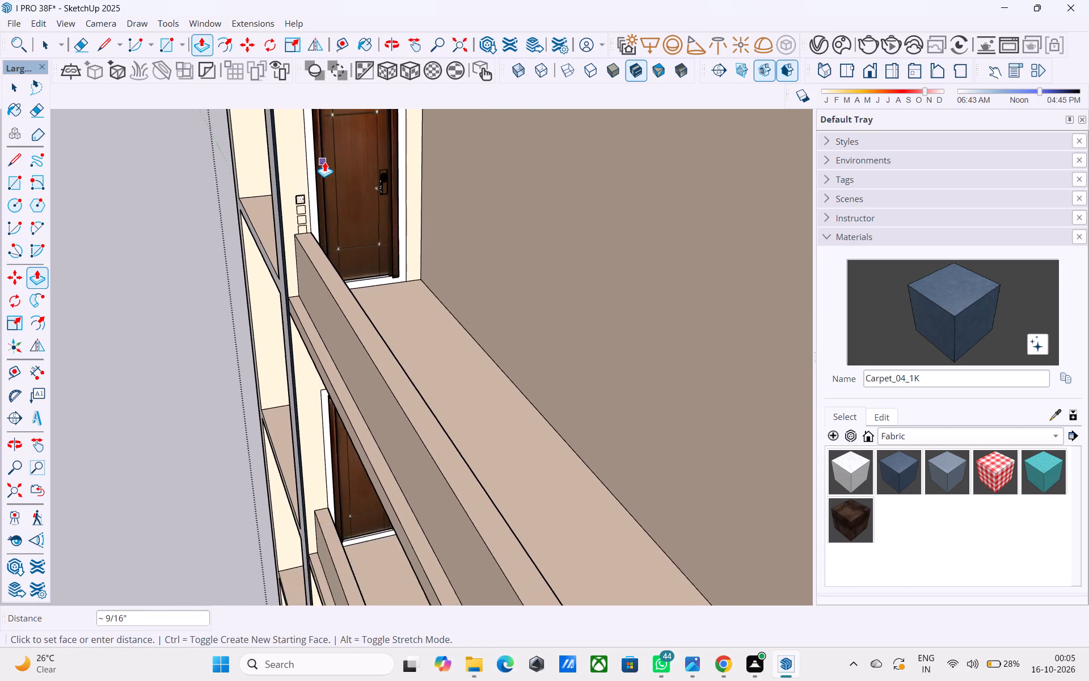
{"action": "scroll", "coordinate": [324, 162], "scroll_direction": "down", "scroll_amount": 5}
{"action": "scroll", "coordinate": [455, 307], "scroll_direction": "up", "scroll_amount": 2}
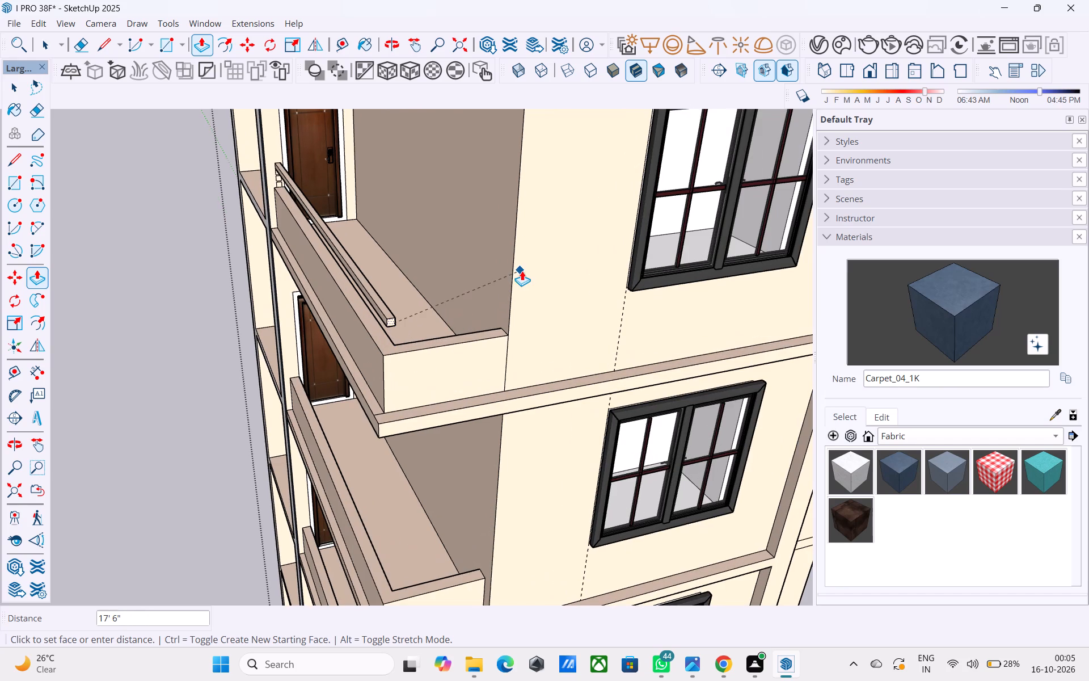
{"action": "left_click", "coordinate": [522, 270]}
Copy the vertical edge at the top rail's outer end 3" back along its inner side, marking off a square face.
{"action": "middle_click_drag", "start_coordinate": [495, 276], "coordinate": [200, 305]}
{"action": "middle_click_drag", "start_coordinate": [387, 298], "coordinate": [414, 255]}
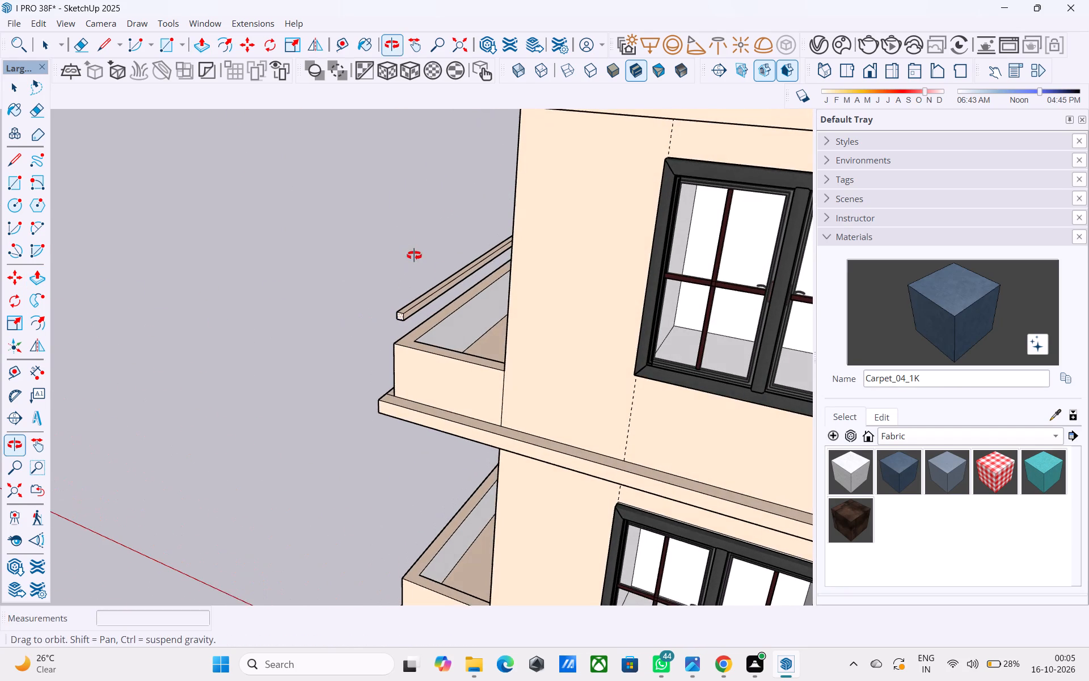
{"action": "middle_click_drag", "start_coordinate": [414, 255], "coordinate": [414, 255]}
{"action": "scroll", "coordinate": [423, 283], "scroll_direction": "up", "scroll_amount": 1}
{"action": "middle_click_drag", "start_coordinate": [424, 284], "coordinate": [403, 291]}
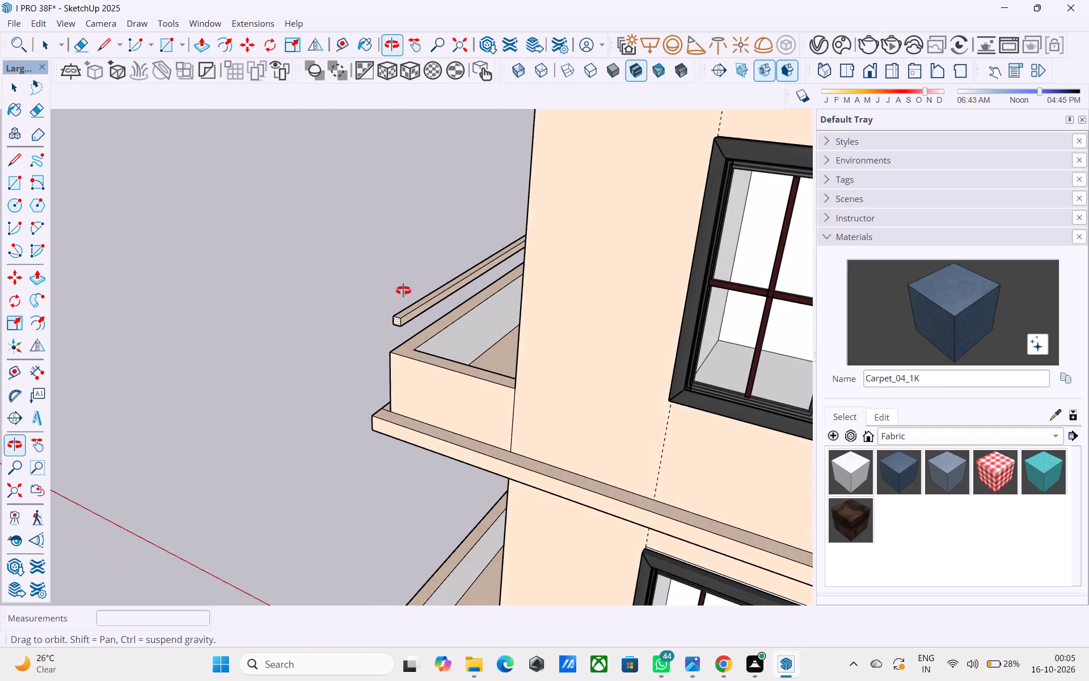
{"action": "middle_click_drag", "start_coordinate": [403, 291], "coordinate": [370, 295]}
{"action": "scroll", "coordinate": [396, 320], "scroll_direction": "up", "scroll_amount": 14}
{"action": "scroll", "coordinate": [420, 333], "scroll_direction": "down", "scroll_amount": 3}
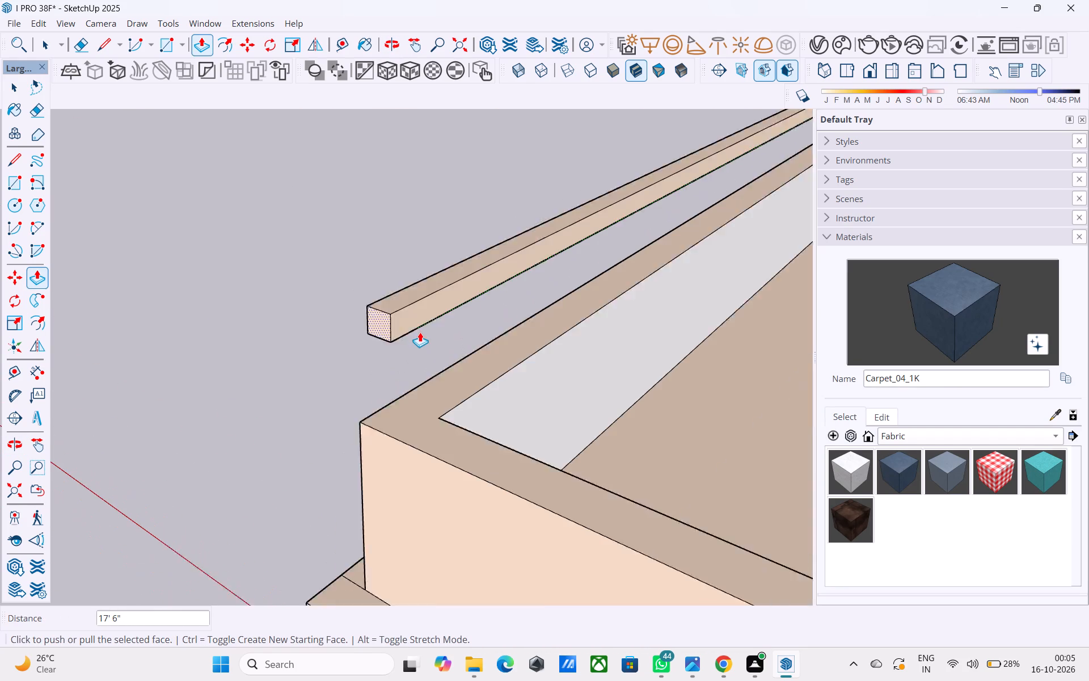
{"action": "scroll", "coordinate": [420, 332], "scroll_direction": "down", "scroll_amount": 2}
{"action": "scroll", "coordinate": [411, 325], "scroll_direction": "up", "scroll_amount": 3}
{"action": "key", "text": "space"}
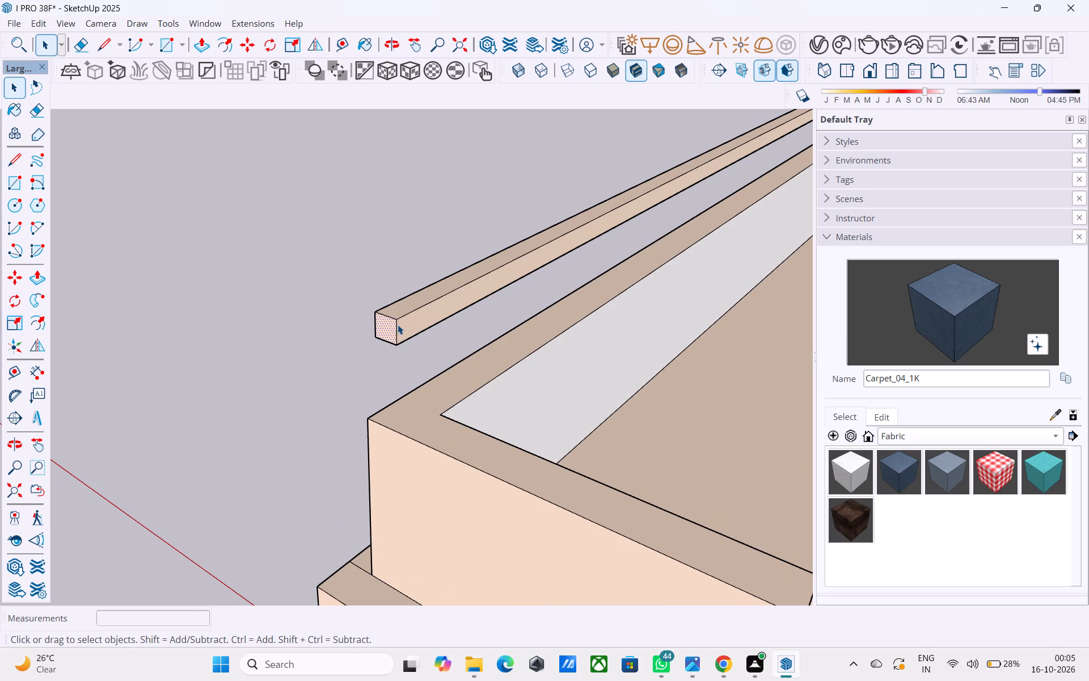
{"action": "left_click", "coordinate": [398, 325]}
{"action": "key", "text": "m"}
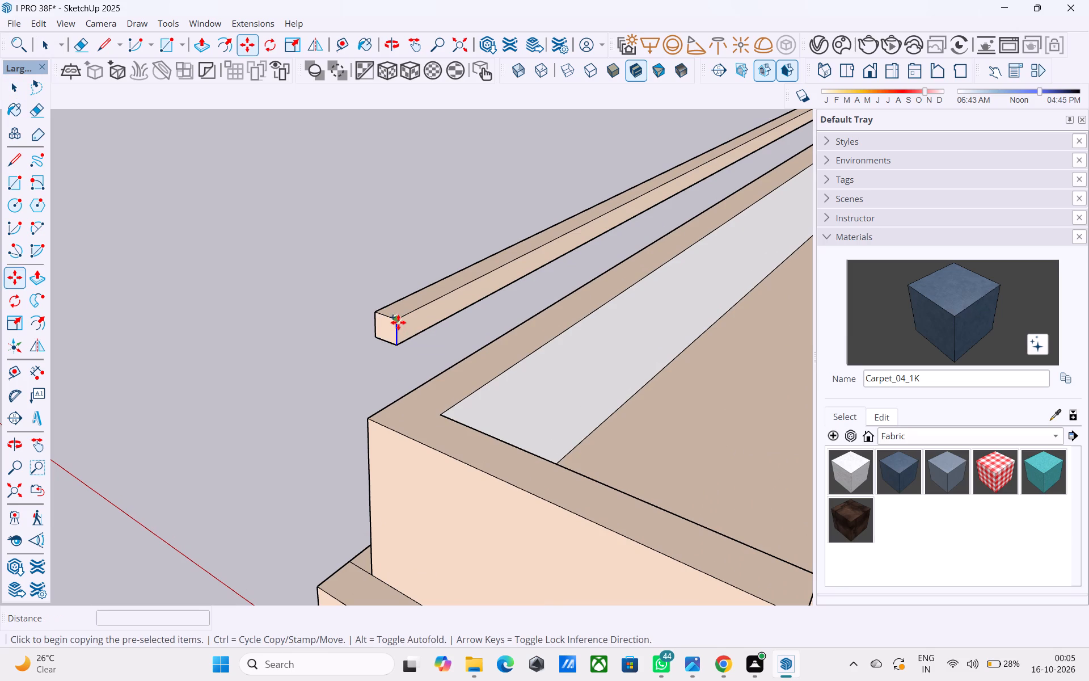
{"action": "left_click", "coordinate": [398, 319]}
{"action": "key", "text": "3"}
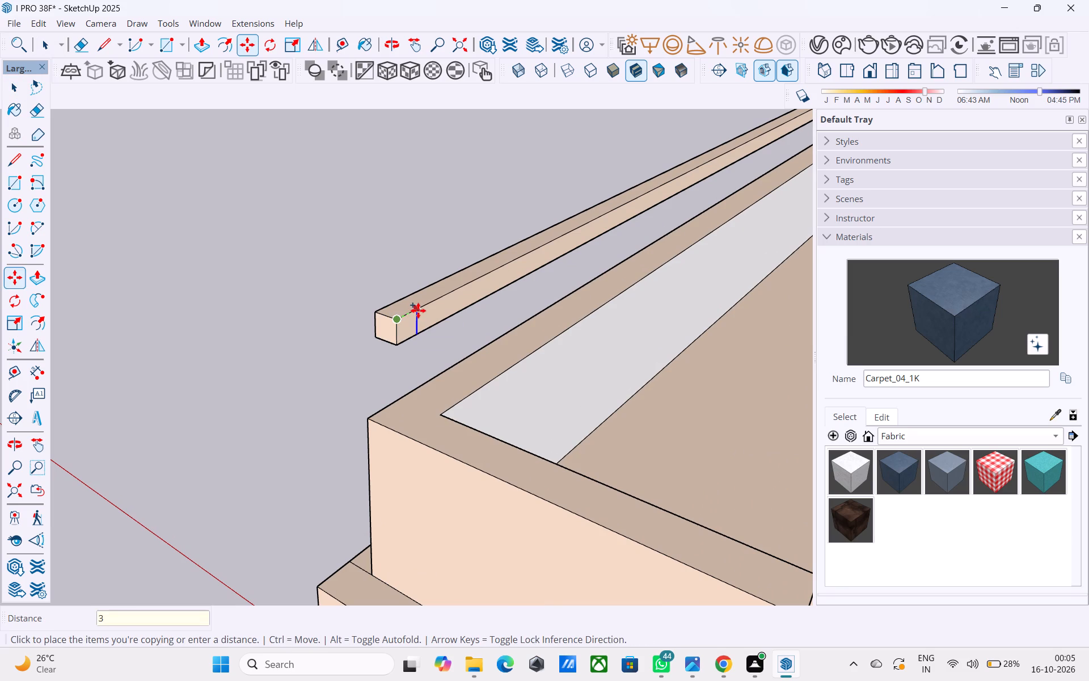
{"action": "key", "text": "shift+quotedbl"}
{"action": "key", "text": "Return"}
Extrude the marked square on the top rail's inner side about 3' 7 1/2" across the short balcony side to the facade wall.
{"action": "key", "text": "space"}
{"action": "left_click", "coordinate": [411, 322]}
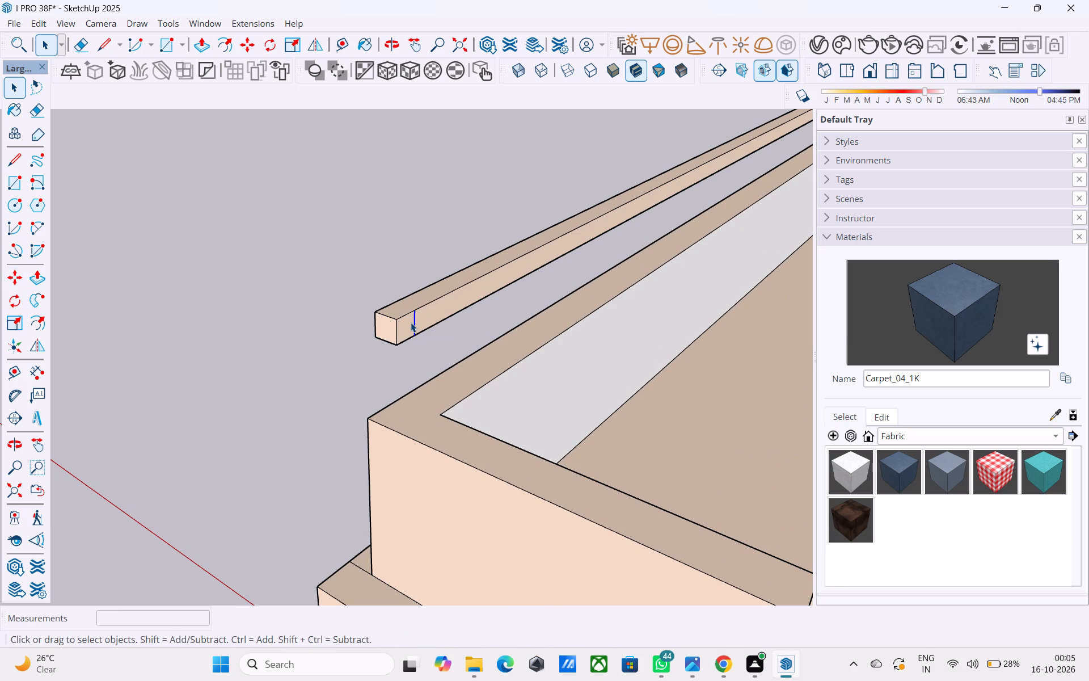
{"action": "key", "text": "p"}
{"action": "left_click", "coordinate": [411, 319]}
{"action": "scroll", "coordinate": [448, 308], "scroll_direction": "down", "scroll_amount": 5}
{"action": "middle_click_drag", "start_coordinate": [446, 309], "coordinate": [526, 283]}
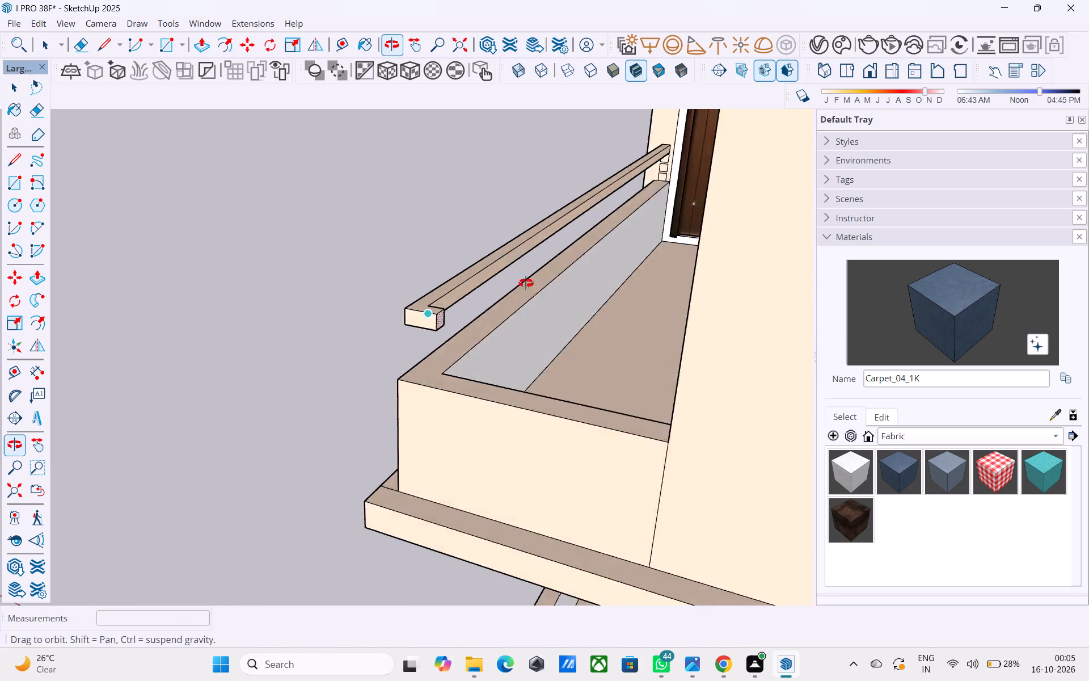
{"action": "middle_click_drag", "start_coordinate": [526, 283], "coordinate": [712, 292]}
{"action": "left_click", "coordinate": [676, 263]}
Extrude the second square from the top 17' 6" along the long balcony wall as another rail.
{"action": "scroll", "coordinate": [666, 265], "scroll_direction": "down", "scroll_amount": 4}
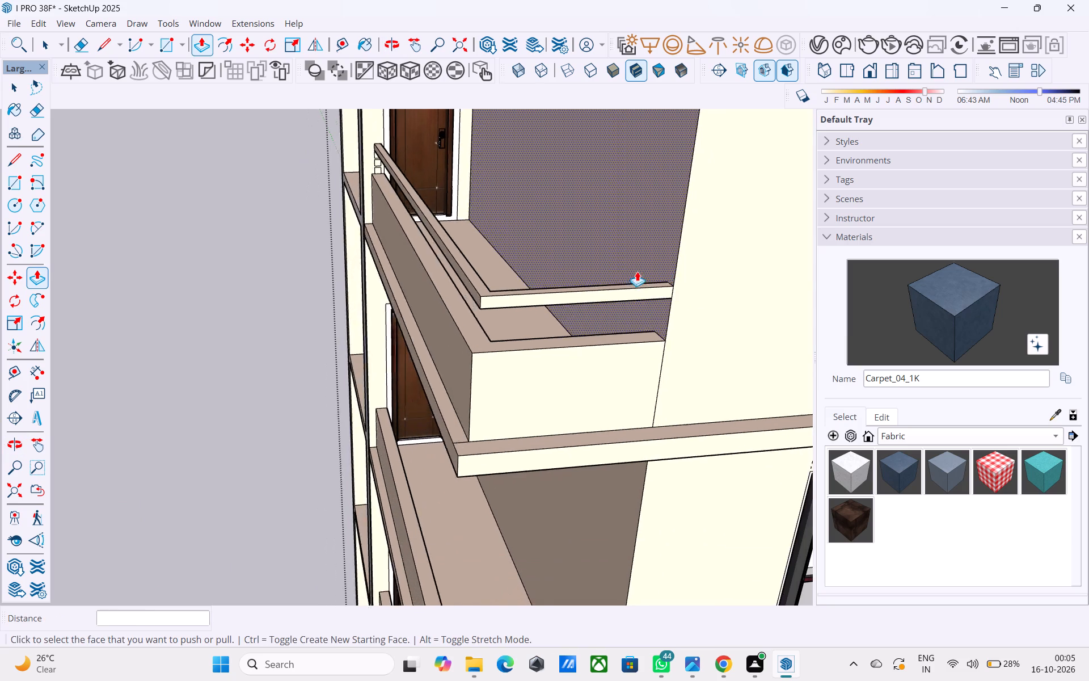
{"action": "scroll", "coordinate": [452, 216], "scroll_direction": "down", "scroll_amount": 2}
{"action": "scroll", "coordinate": [409, 137], "scroll_direction": "up", "scroll_amount": 10}
{"action": "middle_click_drag", "start_coordinate": [406, 199], "coordinate": [415, 110]}
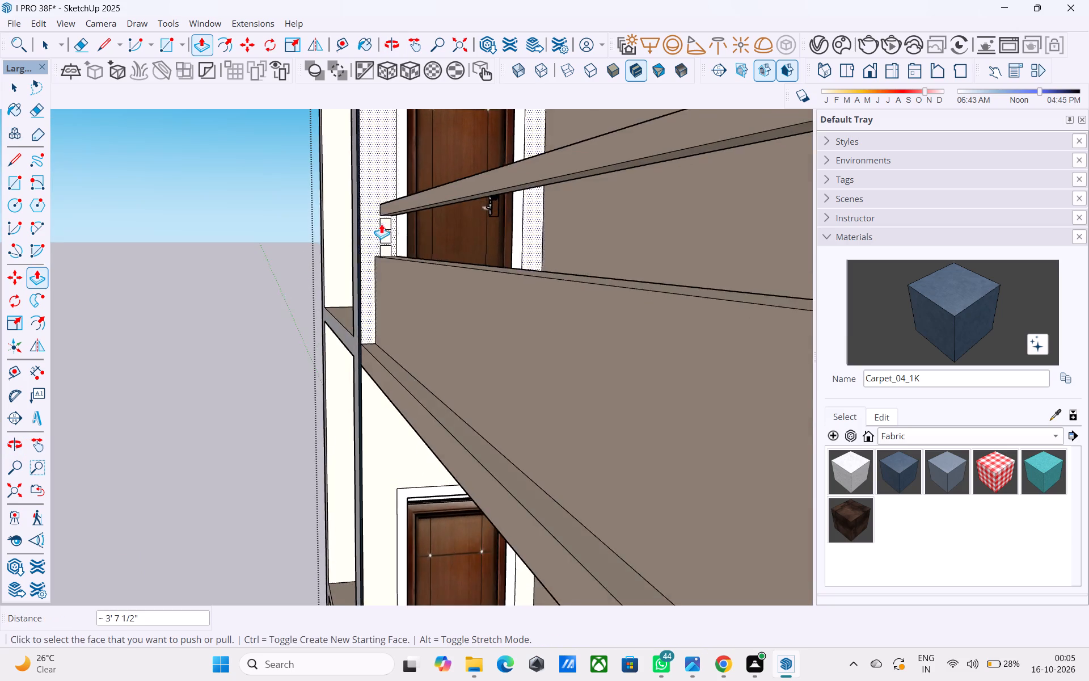
{"action": "scroll", "coordinate": [381, 224], "scroll_direction": "up", "scroll_amount": 10}
{"action": "key", "text": "space"}
{"action": "left_click", "coordinate": [389, 222]}
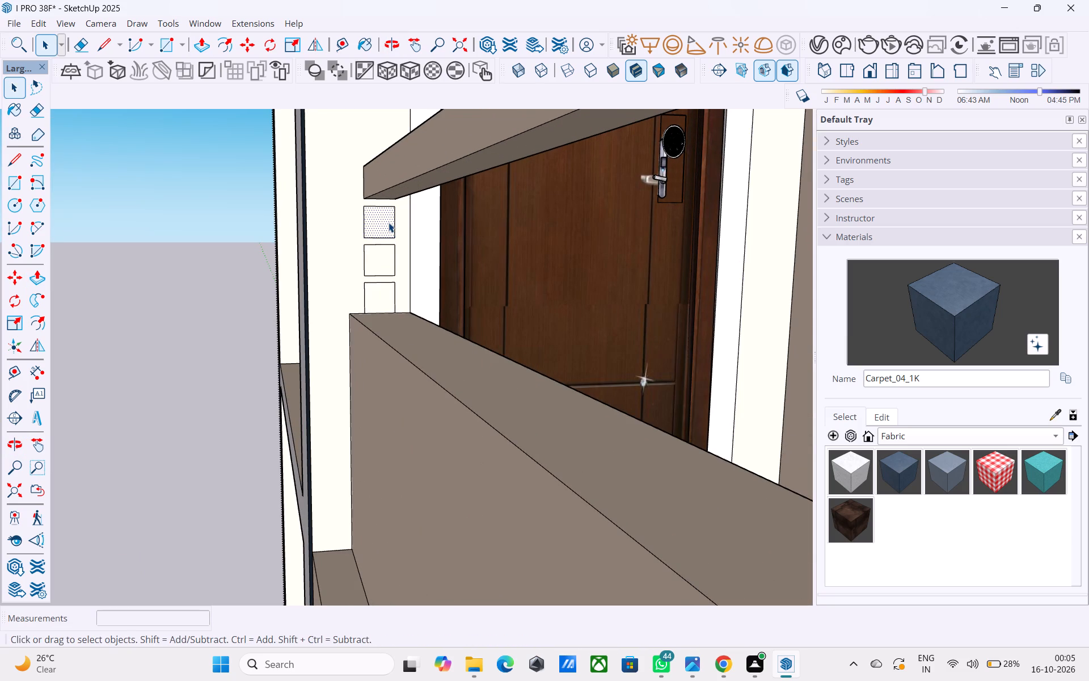
{"action": "key", "text": "p"}
{"action": "left_click", "coordinate": [389, 222]}
{"action": "scroll", "coordinate": [389, 220], "scroll_direction": "down", "scroll_amount": 13}
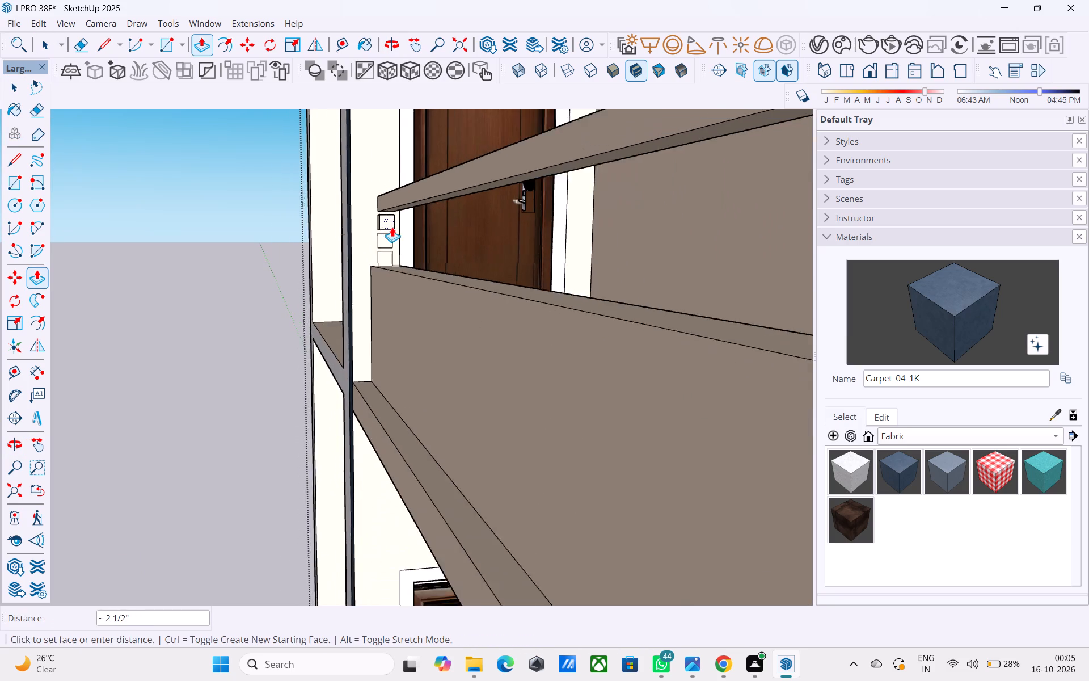
{"action": "scroll", "coordinate": [392, 227], "scroll_direction": "down", "scroll_amount": 5}
{"action": "scroll", "coordinate": [429, 257], "scroll_direction": "down", "scroll_amount": 10}
{"action": "left_click", "coordinate": [679, 200]}
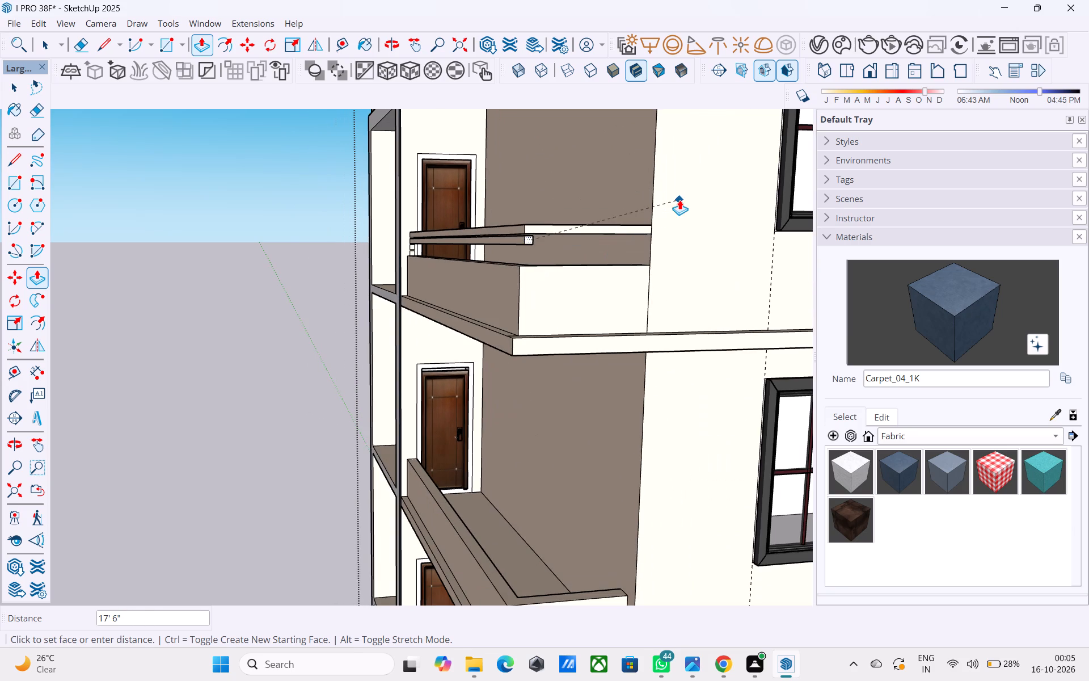
Extrude the two lowest squares by the same 17' 6" to form the remaining rails along the long balcony wall.
{"action": "scroll", "coordinate": [476, 241], "scroll_direction": "up", "scroll_amount": 20}
{"action": "scroll", "coordinate": [476, 241], "scroll_direction": "up", "scroll_amount": 2}
{"action": "key", "text": "space"}
{"action": "left_click", "coordinate": [383, 238]}
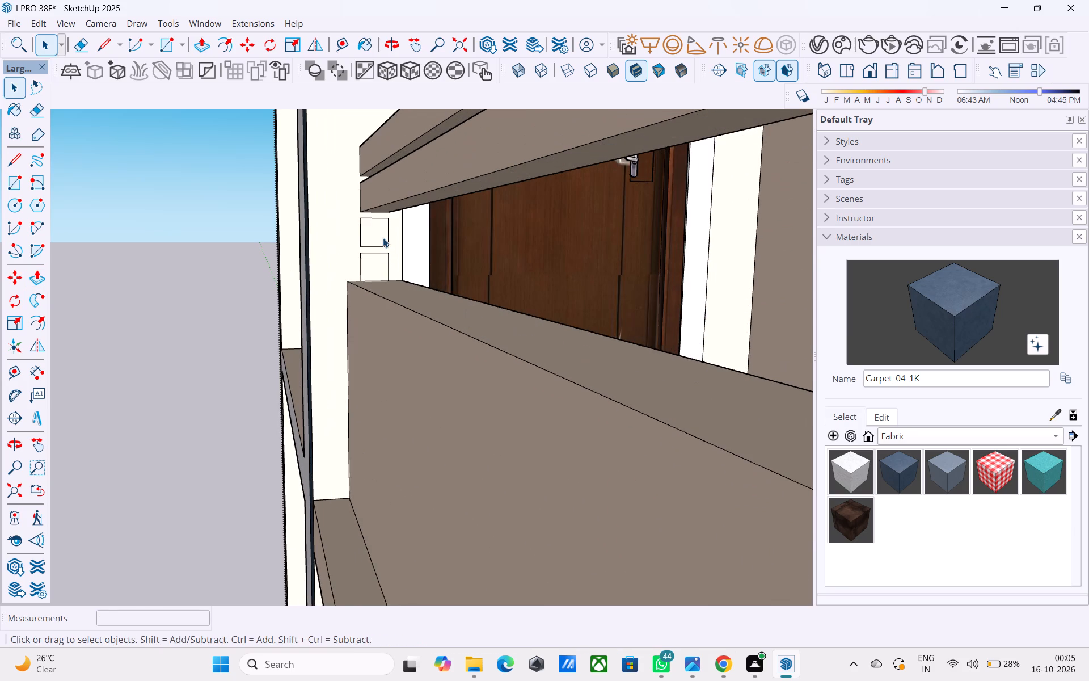
{"action": "scroll", "coordinate": [374, 245], "scroll_direction": "up", "scroll_amount": 2}
{"action": "key", "text": "p"}
{"action": "double_click", "coordinate": [379, 233]}
{"action": "key", "text": "space"}
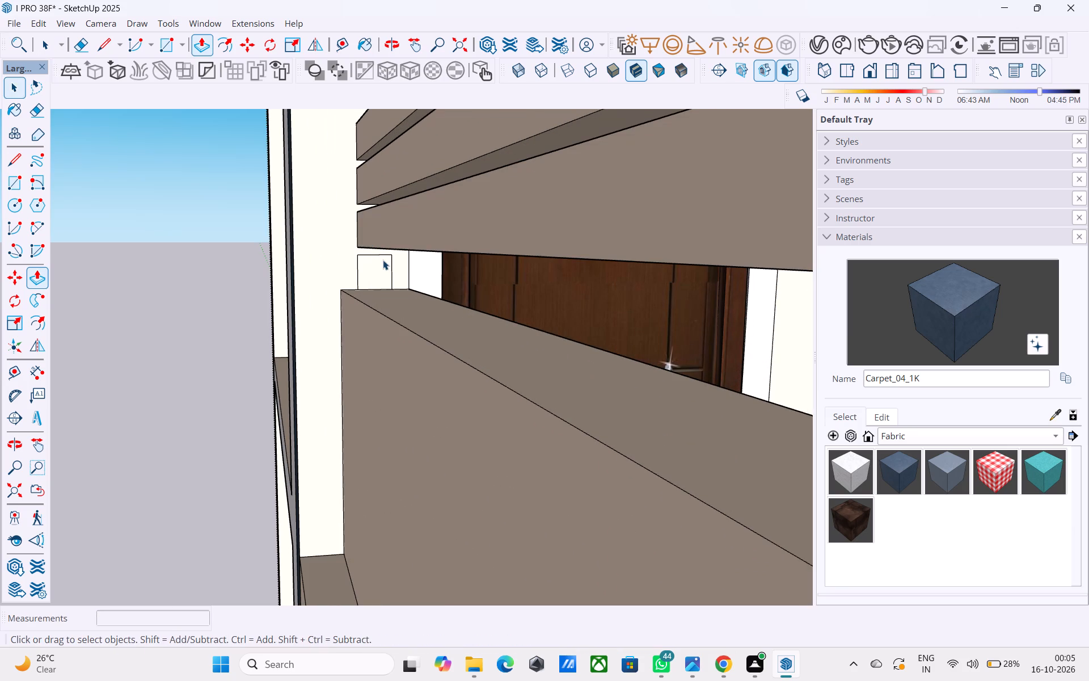
{"action": "left_click", "coordinate": [383, 263]}
{"action": "key", "text": "p"}
{"action": "double_click", "coordinate": [383, 263]}
{"action": "scroll", "coordinate": [385, 261], "scroll_direction": "down", "scroll_amount": 4}
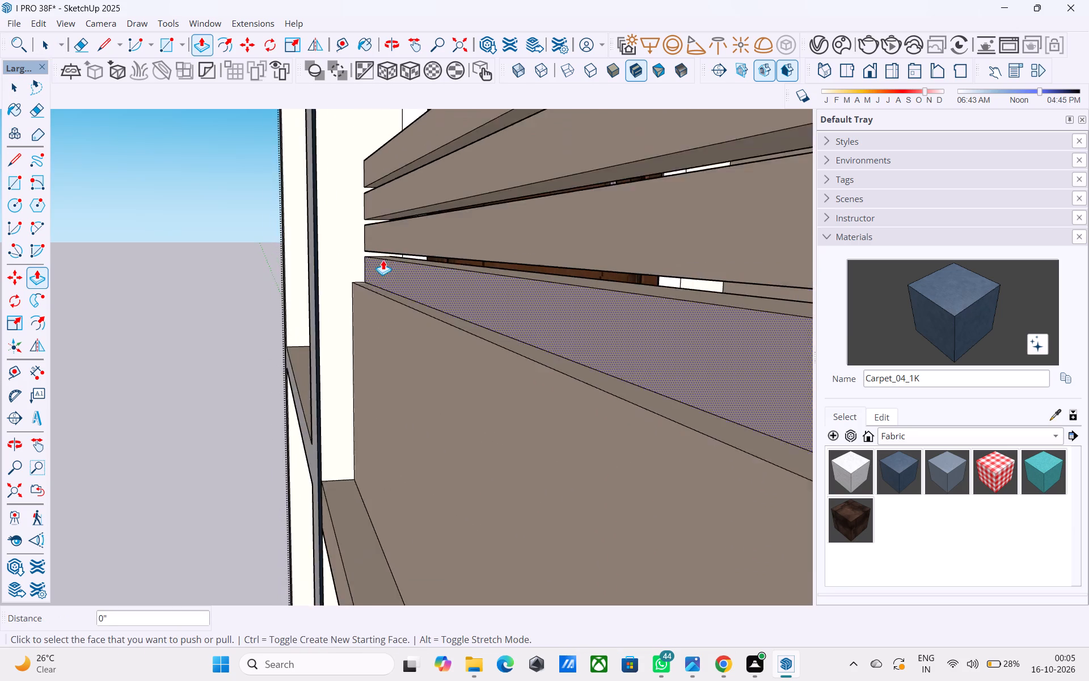
Copy the vertical edge at the second rail's outer end 3" along its inner side, marking off a square face.
{"action": "scroll", "coordinate": [383, 260], "scroll_direction": "down", "scroll_amount": 20}
{"action": "middle_click_drag", "start_coordinate": [461, 275], "coordinate": [326, 279]}
{"action": "scroll", "coordinate": [319, 275], "scroll_direction": "down", "scroll_amount": 6}
{"action": "middle_click_drag", "start_coordinate": [319, 275], "coordinate": [268, 291]}
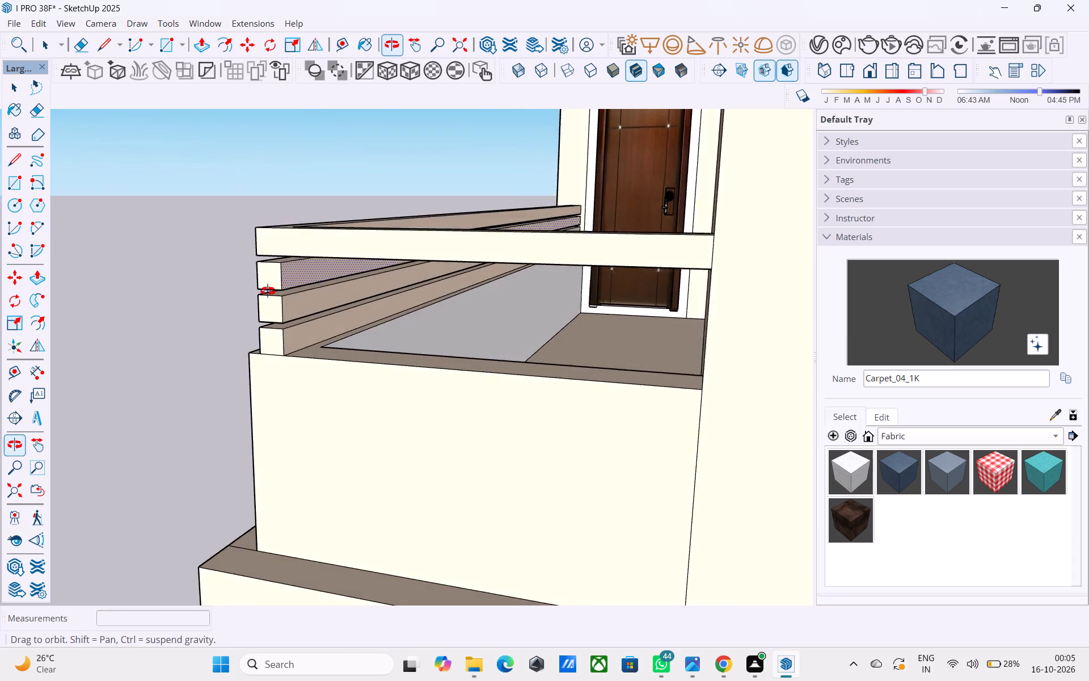
{"action": "middle_click_drag", "start_coordinate": [268, 291], "coordinate": [168, 289]}
{"action": "scroll", "coordinate": [346, 257], "scroll_direction": "up", "scroll_amount": 5}
{"action": "middle_click_drag", "start_coordinate": [324, 257], "coordinate": [305, 243]}
{"action": "scroll", "coordinate": [320, 254], "scroll_direction": "up", "scroll_amount": 3}
{"action": "key", "text": "space"}
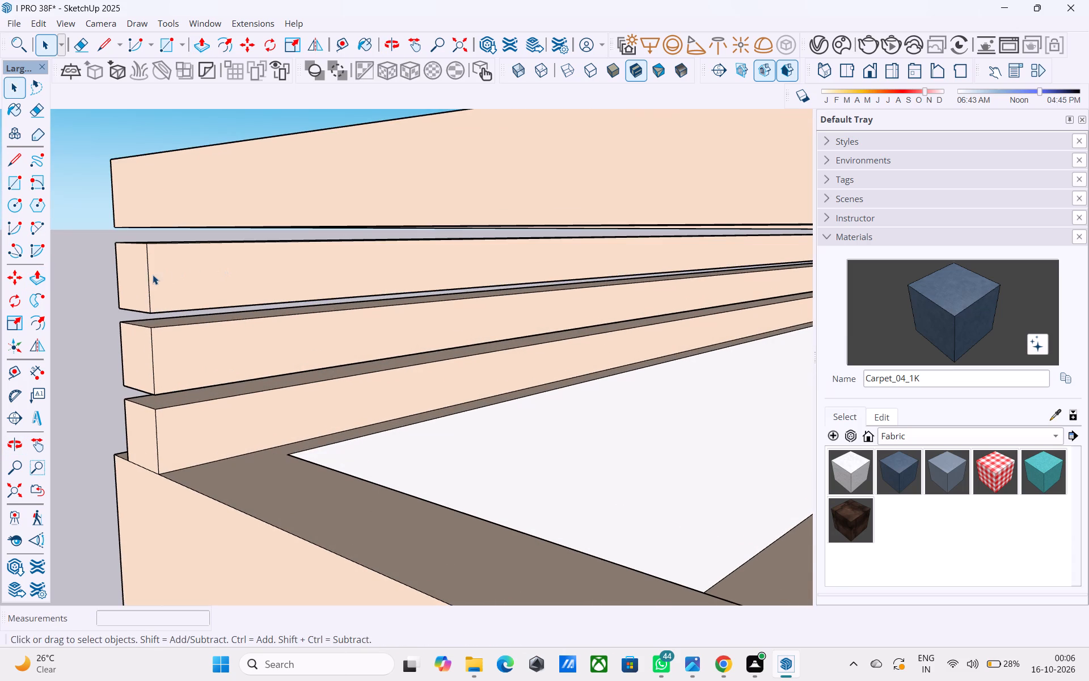
{"action": "left_click", "coordinate": [149, 275]}
{"action": "key", "text": "m"}
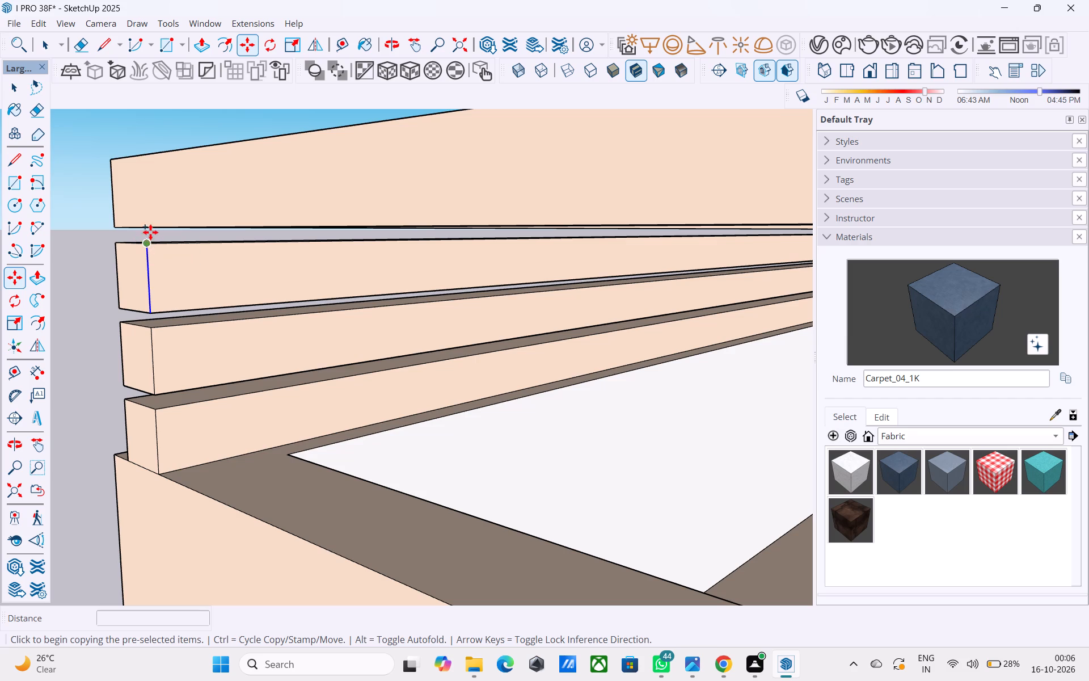
{"action": "key", "text": "m"}
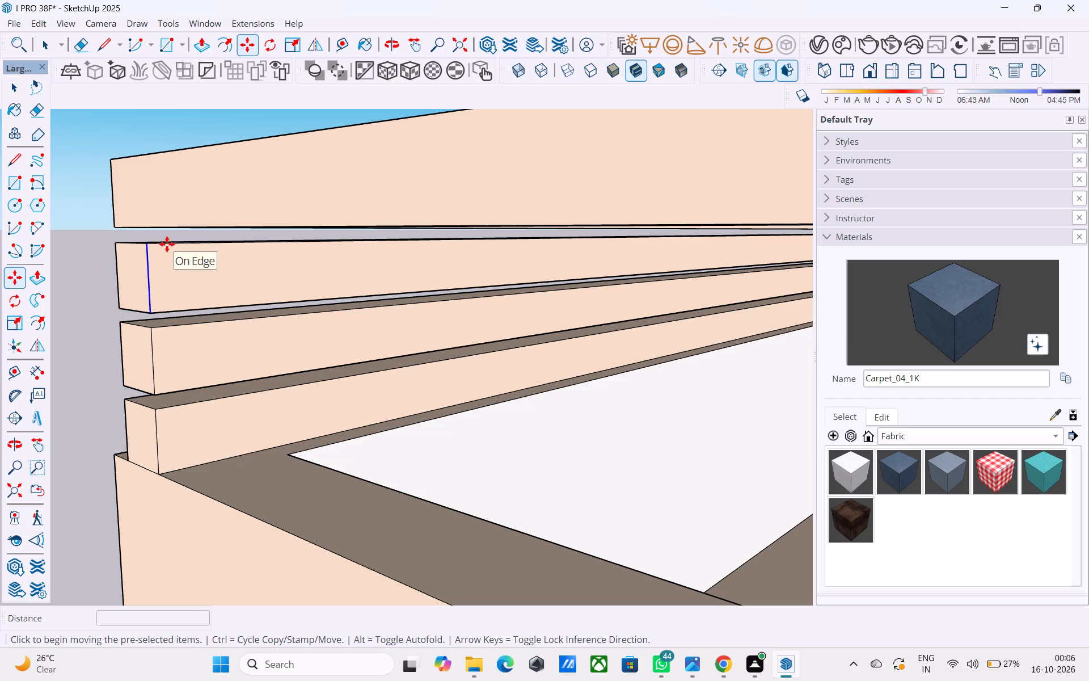
{"action": "left_click", "coordinate": [150, 241]}
{"action": "type", "text": "3\""}
{"action": "key", "text": "Return"}
{"action": "key", "text": "space"}
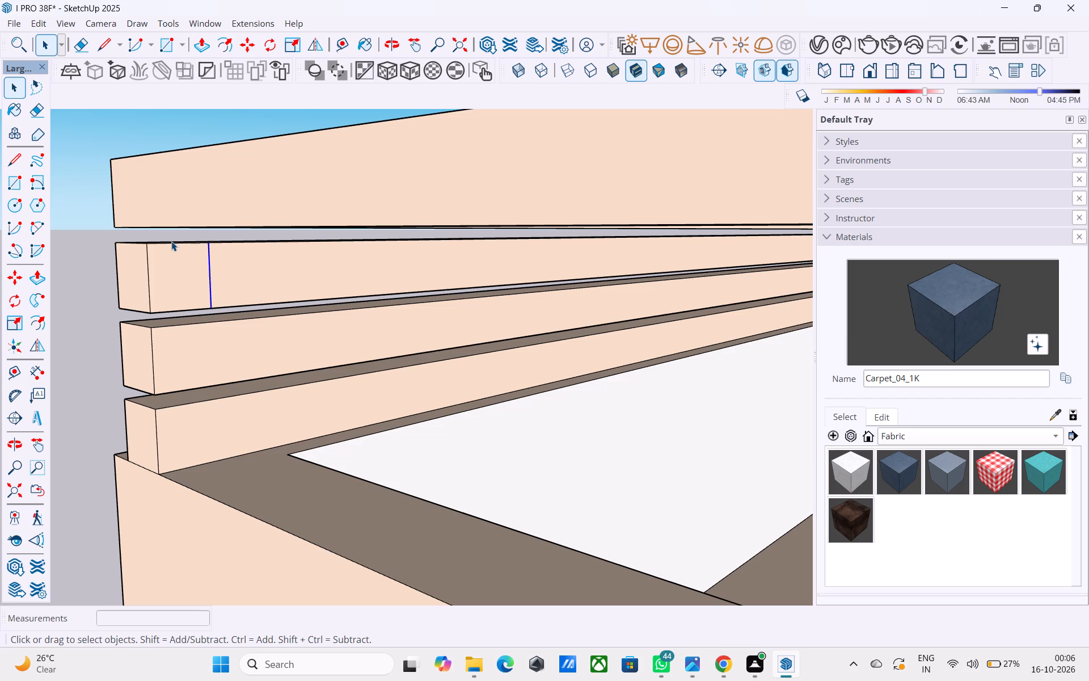
Draw a vertical line about 7 5/16" long from the copied edge down across the two lower rails to the balcony wall.
{"action": "key", "text": "l"}
{"action": "left_click", "coordinate": [214, 303]}
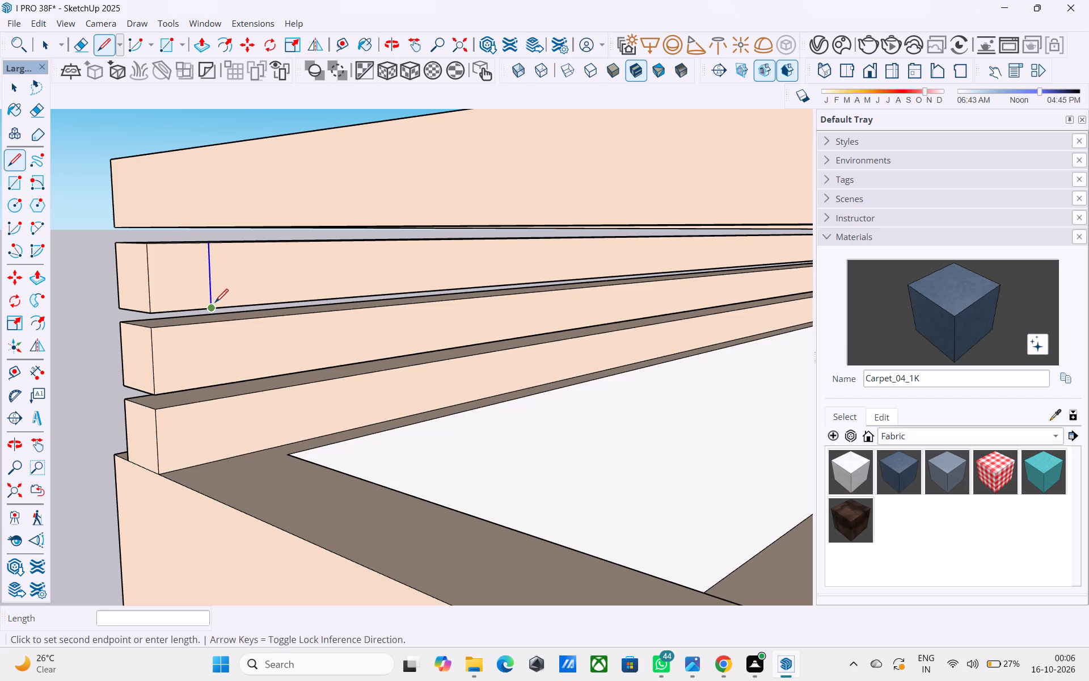
{"action": "left_click", "coordinate": [216, 462]}
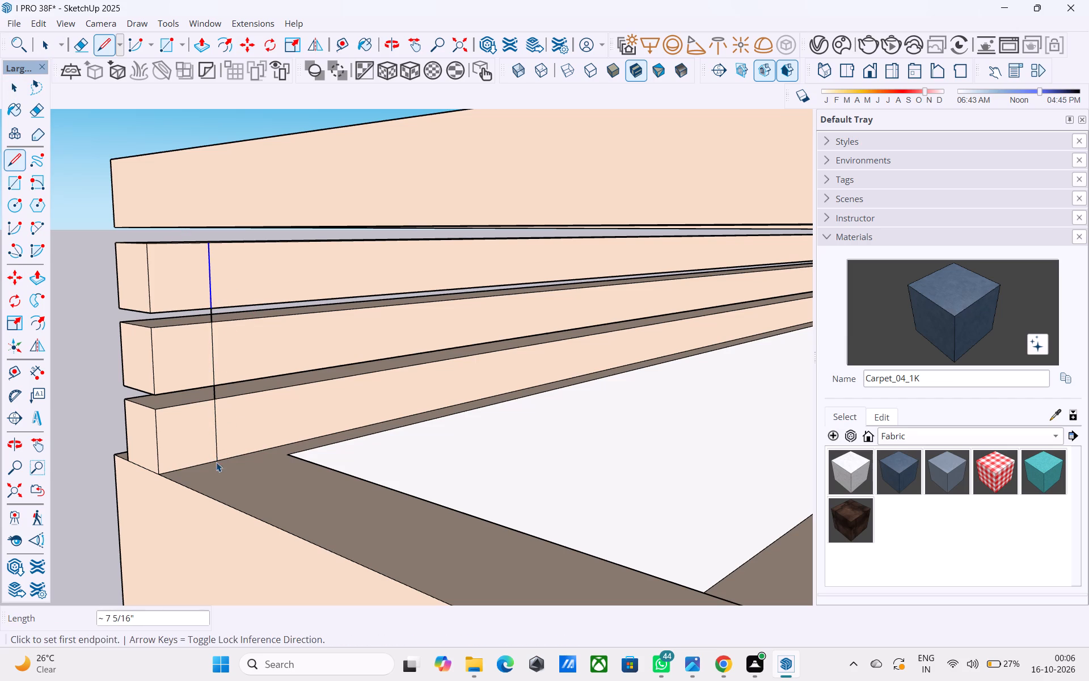
{"action": "key", "text": "space"}
Extrude the marked square on the second rail across the short balcony side to the facade wall.
{"action": "left_click", "coordinate": [189, 377]}
{"action": "left_click", "coordinate": [181, 284]}
{"action": "key", "text": "p"}
{"action": "left_click", "coordinate": [181, 283]}
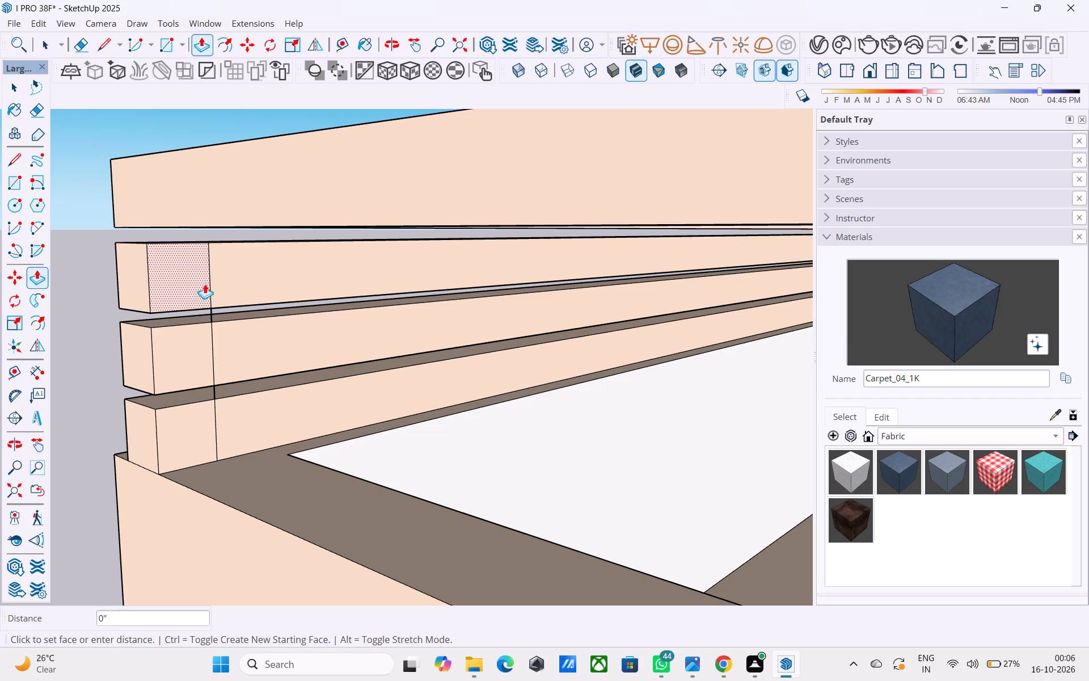
{"action": "scroll", "coordinate": [217, 279], "scroll_direction": "down", "scroll_amount": 12}
{"action": "middle_click_drag", "start_coordinate": [396, 282], "coordinate": [708, 293]}
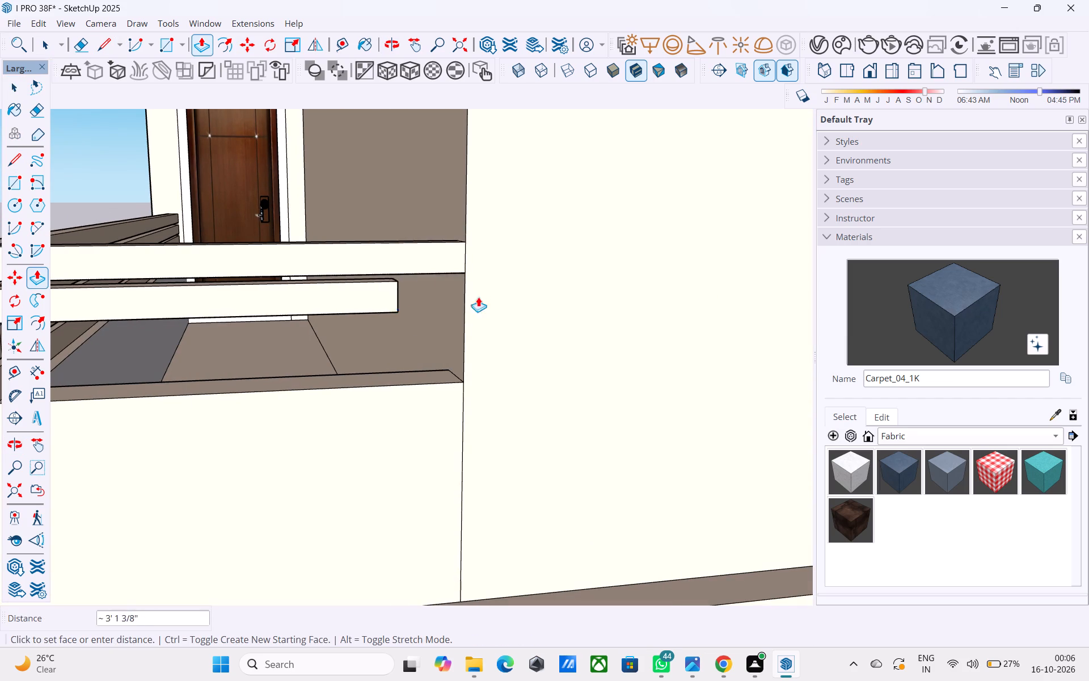
{"action": "left_click", "coordinate": [468, 311]}
Extrude the marked squares on the two lowest rails by the same distance across the short balcony side.
{"action": "middle_click_drag", "start_coordinate": [221, 318], "coordinate": [117, 335]}
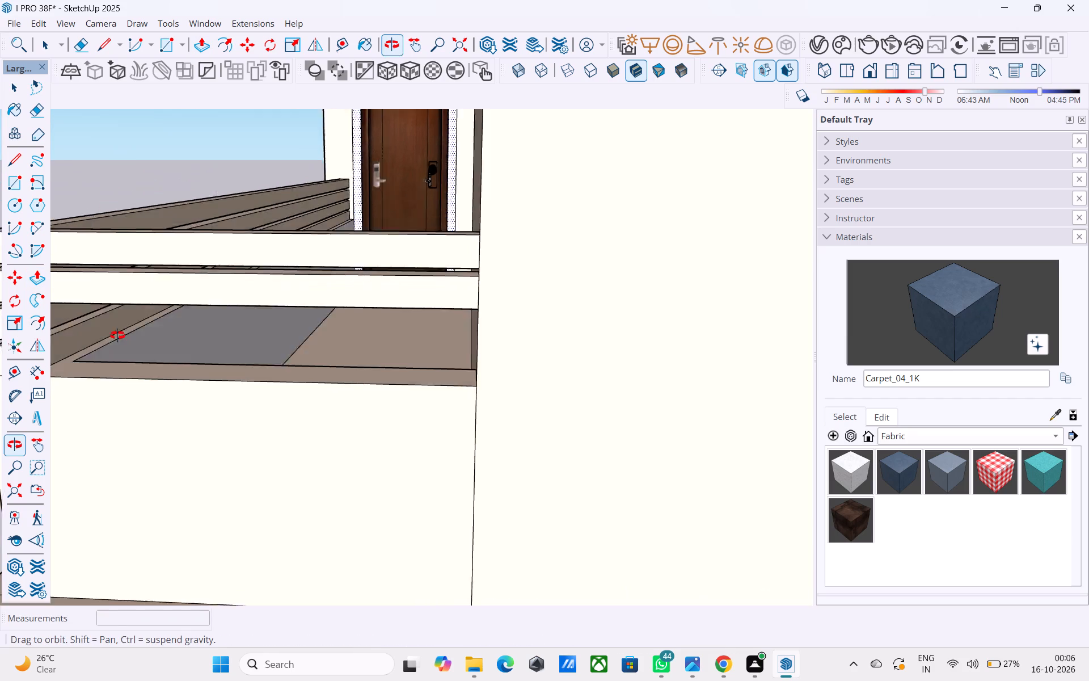
{"action": "middle_click_drag", "start_coordinate": [117, 335], "coordinate": [50, 336]}
{"action": "scroll", "coordinate": [60, 313], "scroll_direction": "up", "scroll_amount": 11}
{"action": "double_click", "coordinate": [75, 296]}
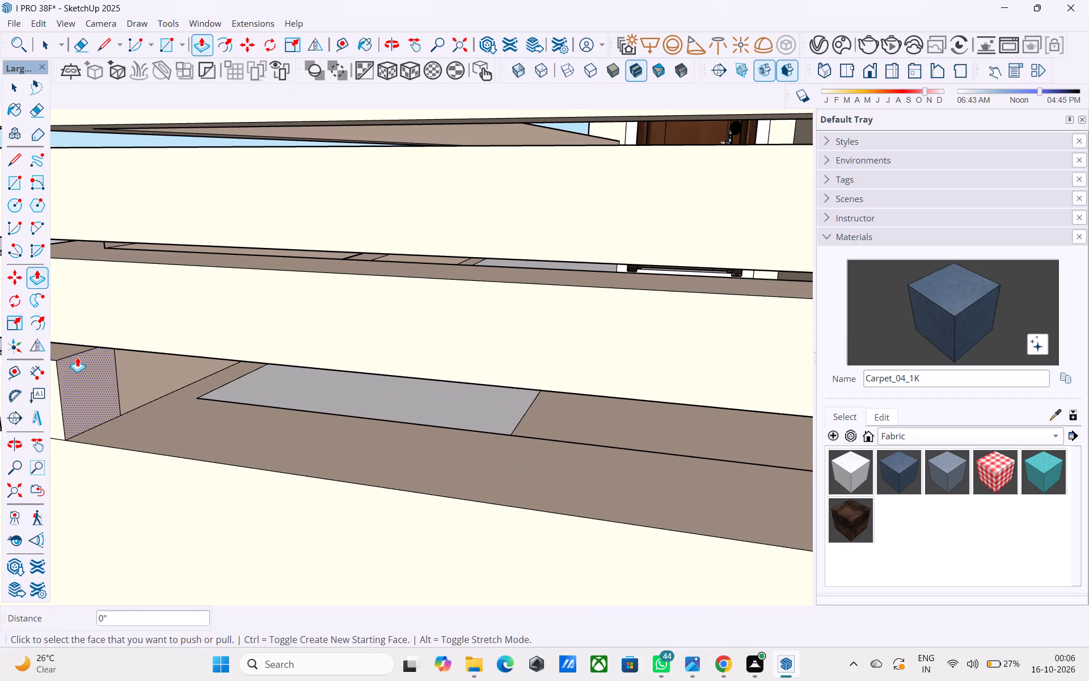
{"action": "double_click", "coordinate": [83, 364]}
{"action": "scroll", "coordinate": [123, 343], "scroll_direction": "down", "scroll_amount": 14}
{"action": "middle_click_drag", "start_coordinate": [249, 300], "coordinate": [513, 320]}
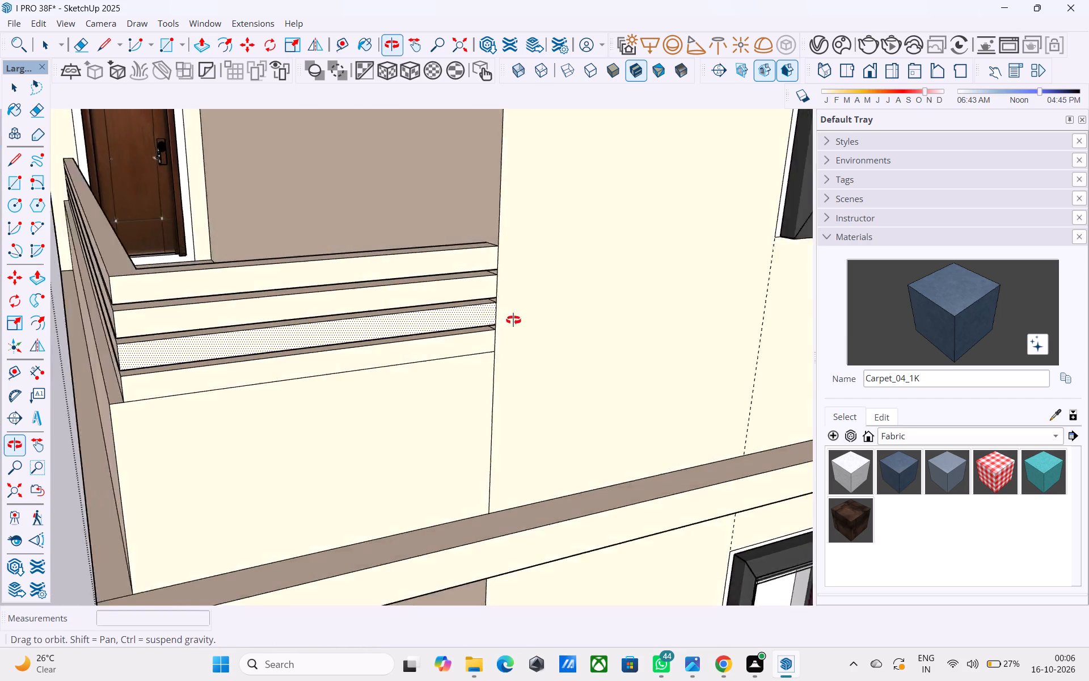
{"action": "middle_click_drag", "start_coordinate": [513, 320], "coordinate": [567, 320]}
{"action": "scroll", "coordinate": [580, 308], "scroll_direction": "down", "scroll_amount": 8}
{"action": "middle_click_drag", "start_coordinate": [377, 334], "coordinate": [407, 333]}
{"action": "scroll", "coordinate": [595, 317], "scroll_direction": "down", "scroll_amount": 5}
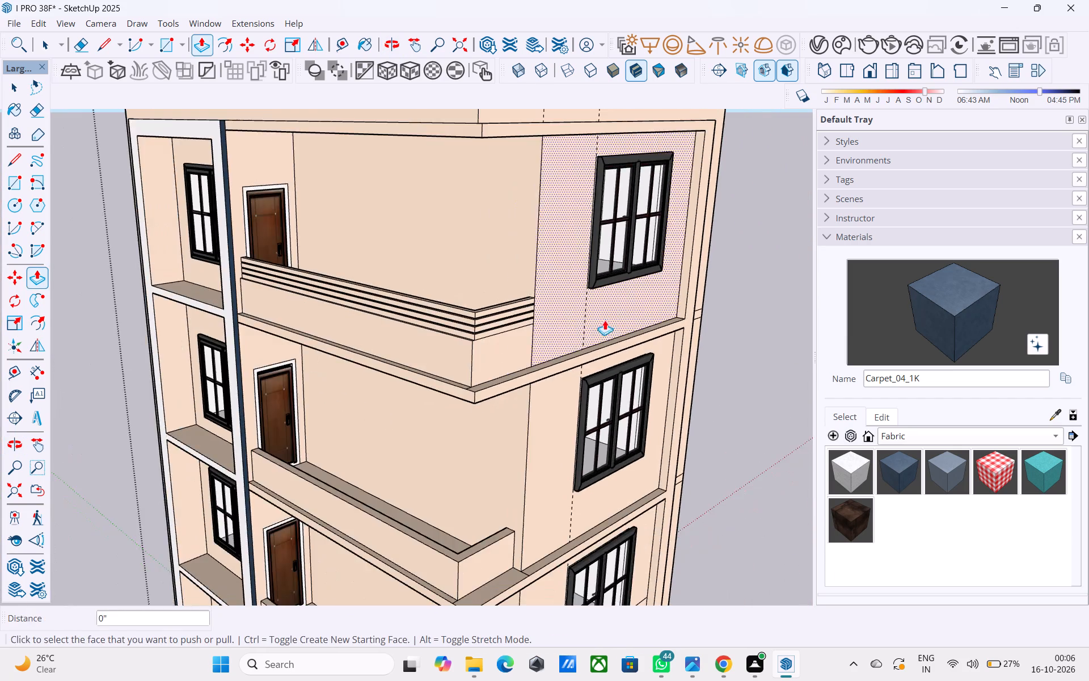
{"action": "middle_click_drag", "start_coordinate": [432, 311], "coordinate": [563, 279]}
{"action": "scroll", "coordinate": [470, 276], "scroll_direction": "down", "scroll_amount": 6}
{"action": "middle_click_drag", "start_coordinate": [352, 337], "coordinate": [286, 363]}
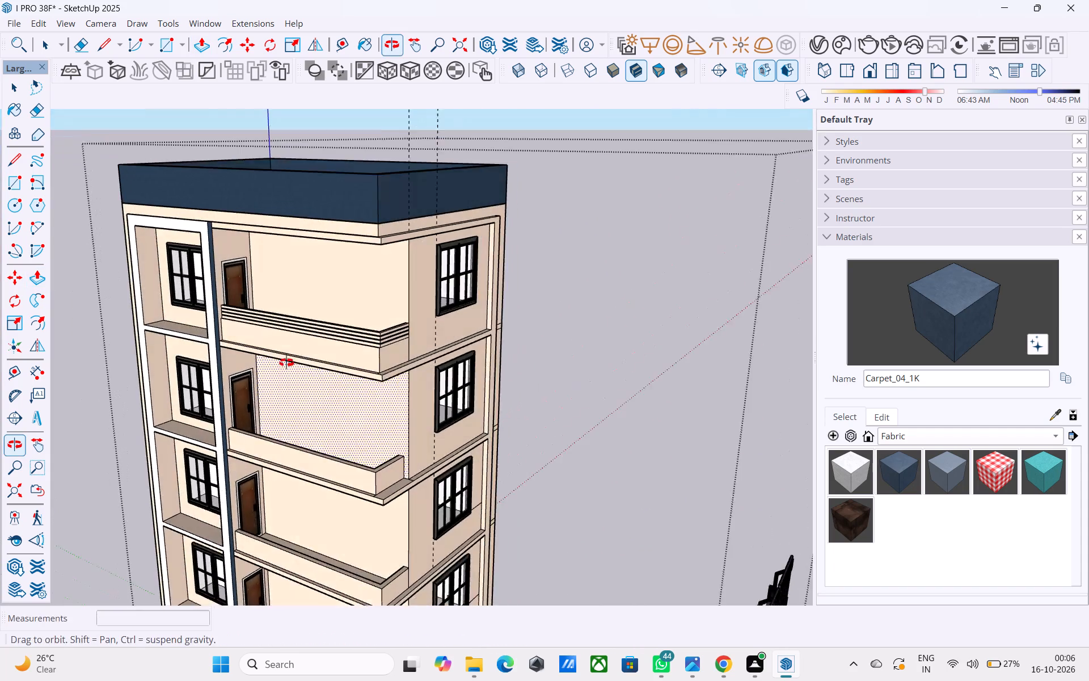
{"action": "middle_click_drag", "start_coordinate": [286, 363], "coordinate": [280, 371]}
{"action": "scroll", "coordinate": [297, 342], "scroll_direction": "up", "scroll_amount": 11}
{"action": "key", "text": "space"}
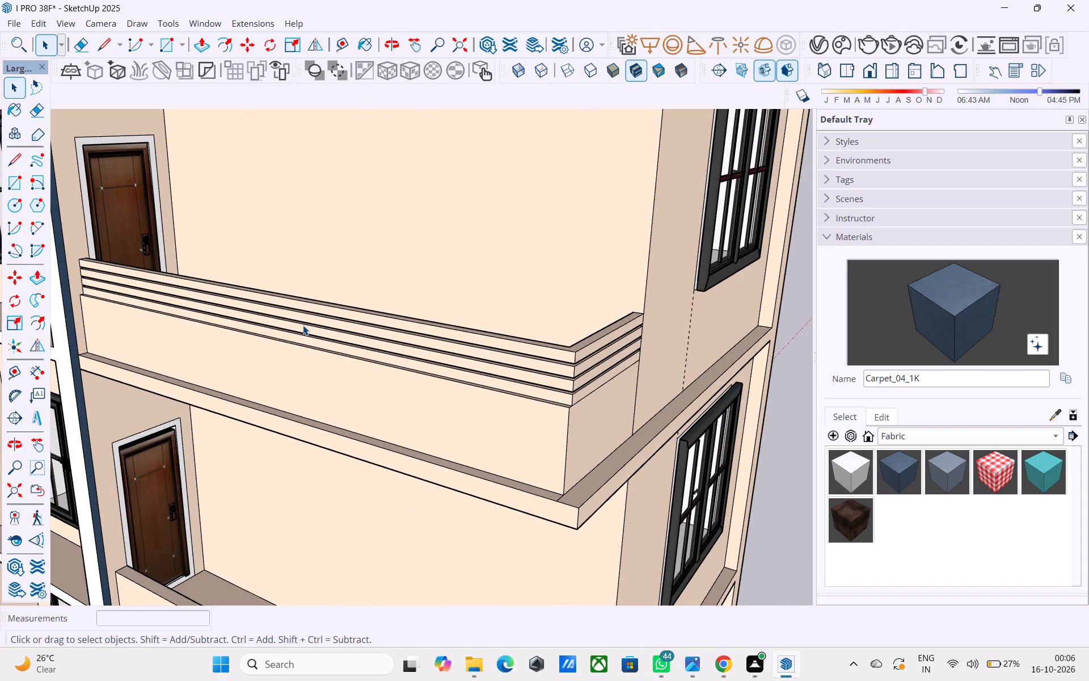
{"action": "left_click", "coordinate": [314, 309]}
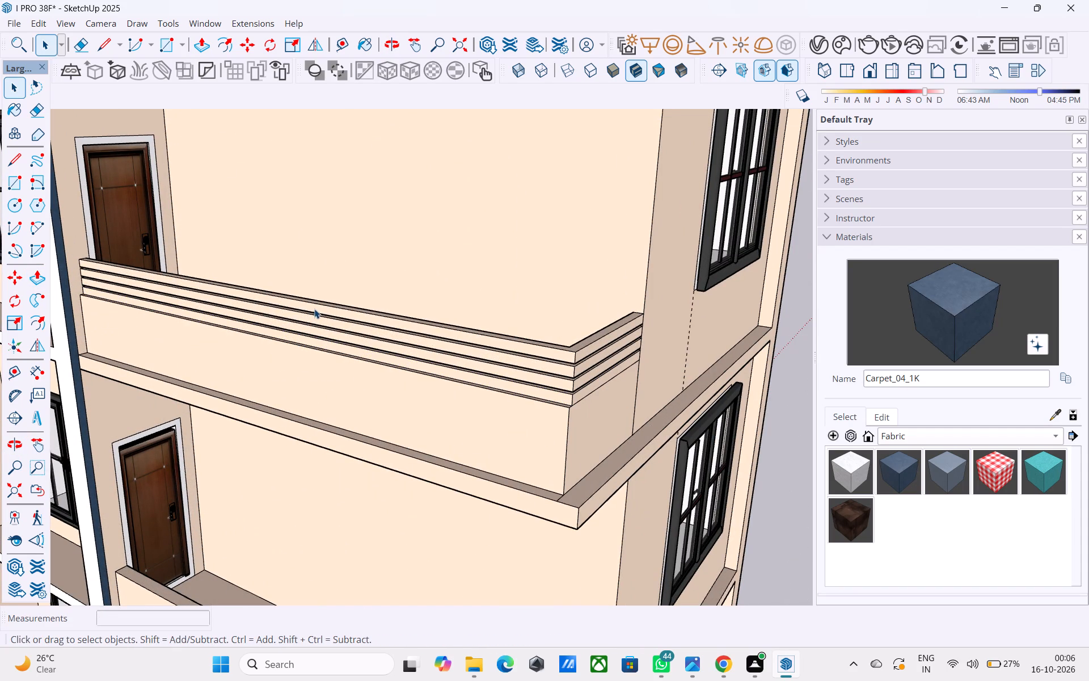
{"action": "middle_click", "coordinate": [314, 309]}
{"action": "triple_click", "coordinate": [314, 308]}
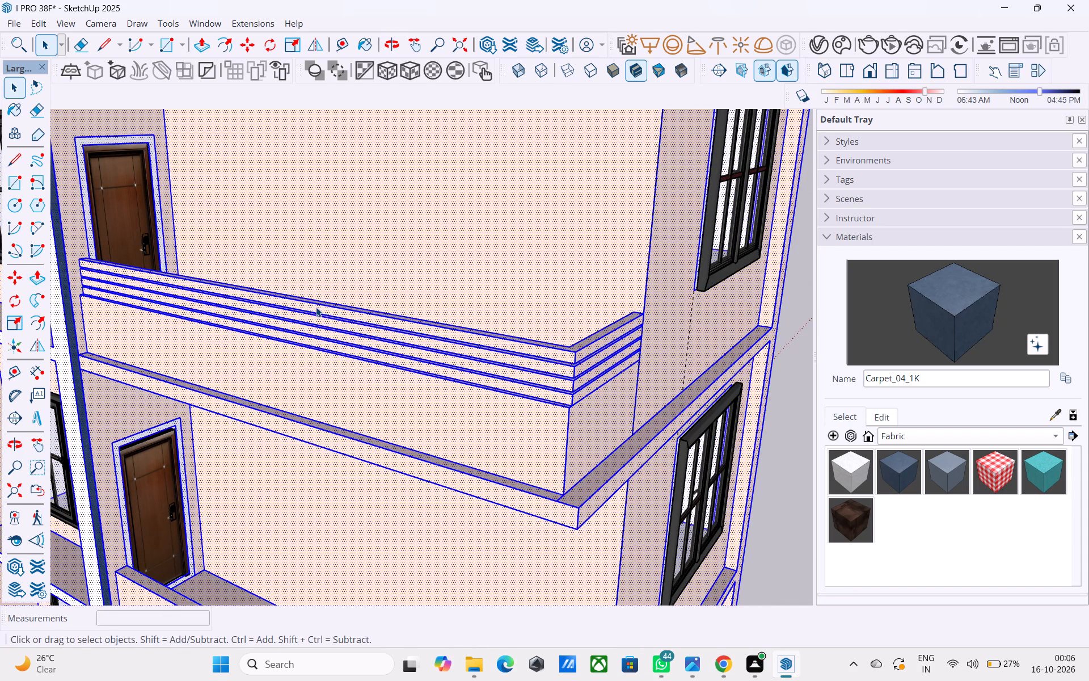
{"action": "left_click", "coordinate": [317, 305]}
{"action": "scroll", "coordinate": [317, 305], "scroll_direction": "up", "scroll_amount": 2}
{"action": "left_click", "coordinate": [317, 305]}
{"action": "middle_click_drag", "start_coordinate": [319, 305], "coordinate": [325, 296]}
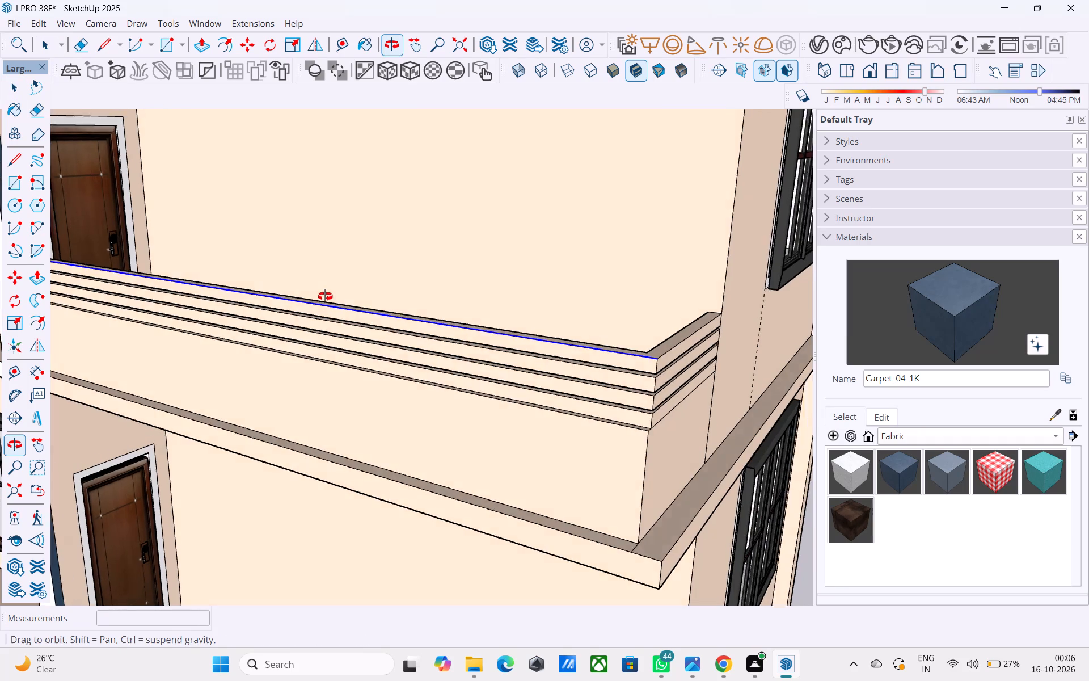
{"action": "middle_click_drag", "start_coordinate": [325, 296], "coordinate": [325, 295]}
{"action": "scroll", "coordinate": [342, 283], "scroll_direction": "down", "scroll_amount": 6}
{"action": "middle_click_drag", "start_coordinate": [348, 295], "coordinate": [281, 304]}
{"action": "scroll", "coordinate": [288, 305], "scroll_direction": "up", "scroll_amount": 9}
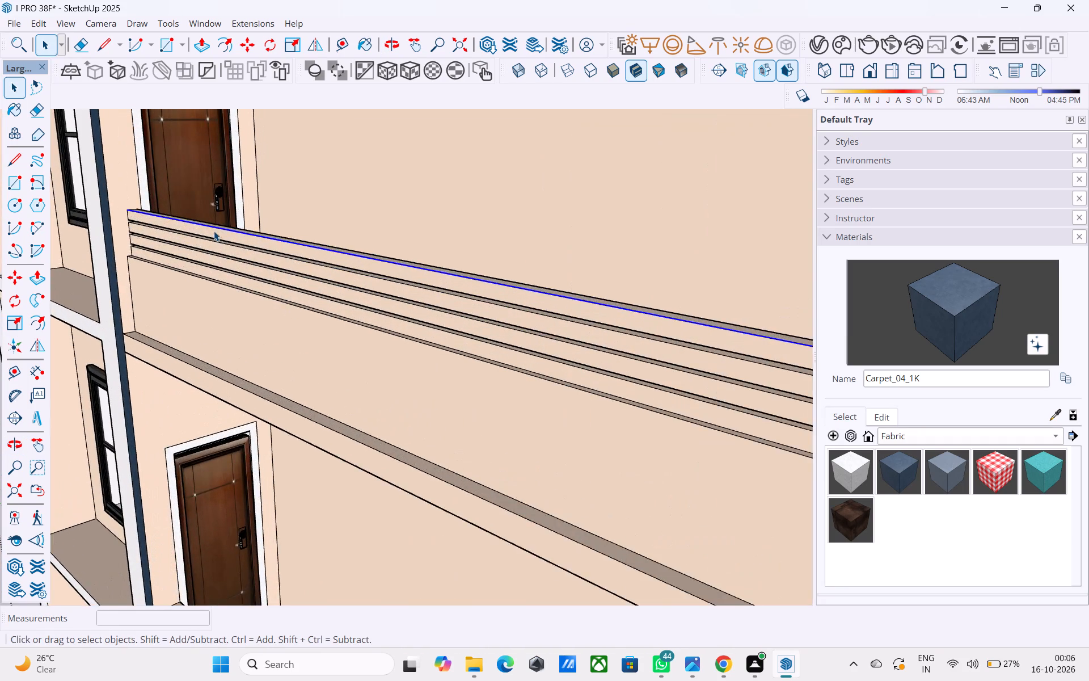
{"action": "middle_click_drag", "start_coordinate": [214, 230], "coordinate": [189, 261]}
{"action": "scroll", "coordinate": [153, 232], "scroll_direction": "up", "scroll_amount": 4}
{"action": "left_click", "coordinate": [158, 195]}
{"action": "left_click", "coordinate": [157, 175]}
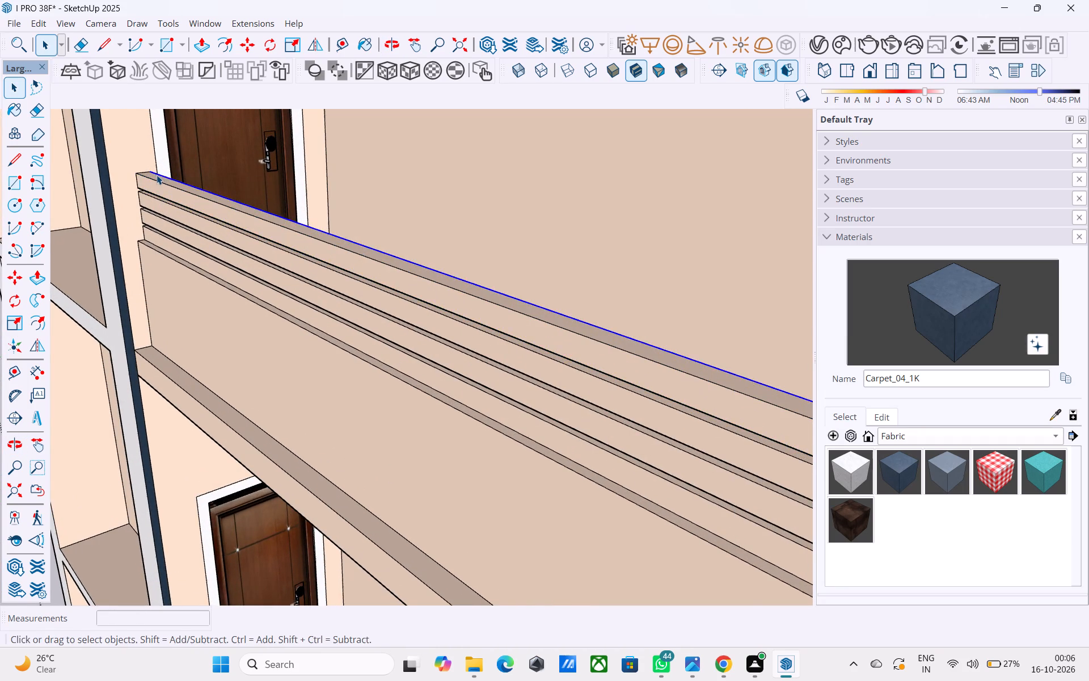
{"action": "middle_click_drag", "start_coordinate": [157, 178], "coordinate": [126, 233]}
Select the top faces of all four balcony rails and copy them straight down about 10' 6" onto the balcony below.
{"action": "left_click", "coordinate": [171, 173]}
{"action": "scroll", "coordinate": [174, 209], "scroll_direction": "up", "scroll_amount": 5, "text": "shift"}
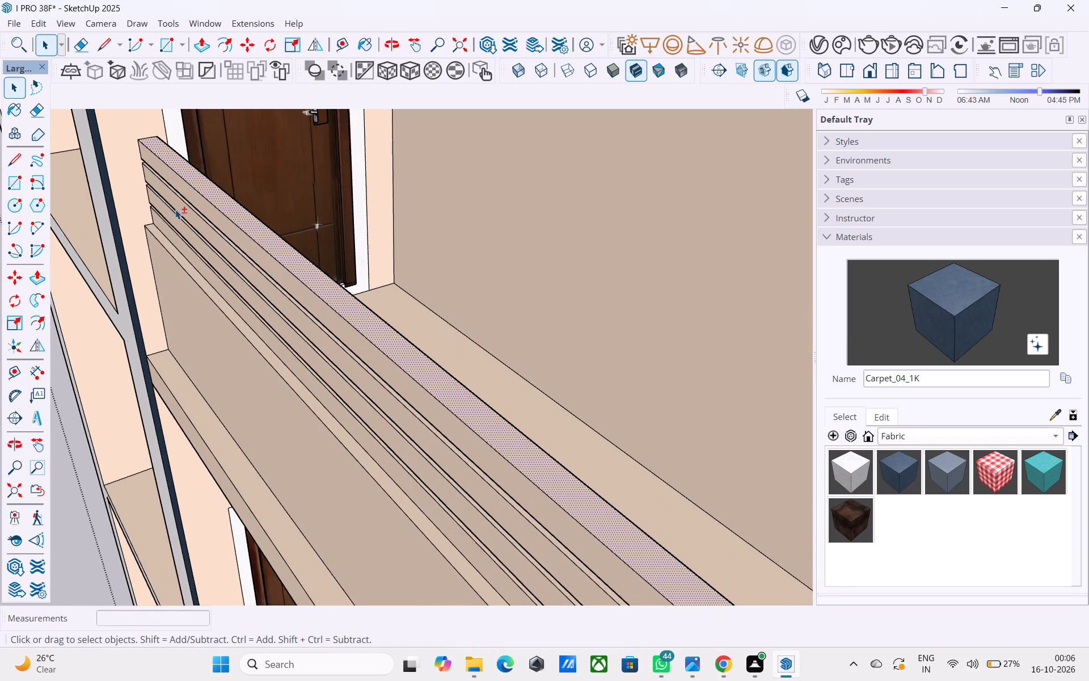
{"action": "middle_click_drag", "start_coordinate": [175, 209], "coordinate": [200, 164], "text": "shift"}
{"action": "scroll", "coordinate": [203, 165], "scroll_direction": "up", "scroll_amount": 3, "text": "shift"}
{"action": "middle_click_drag", "start_coordinate": [213, 164], "coordinate": [266, 178], "text": "shift"}
{"action": "scroll", "coordinate": [223, 230], "scroll_direction": "up", "scroll_amount": 4}
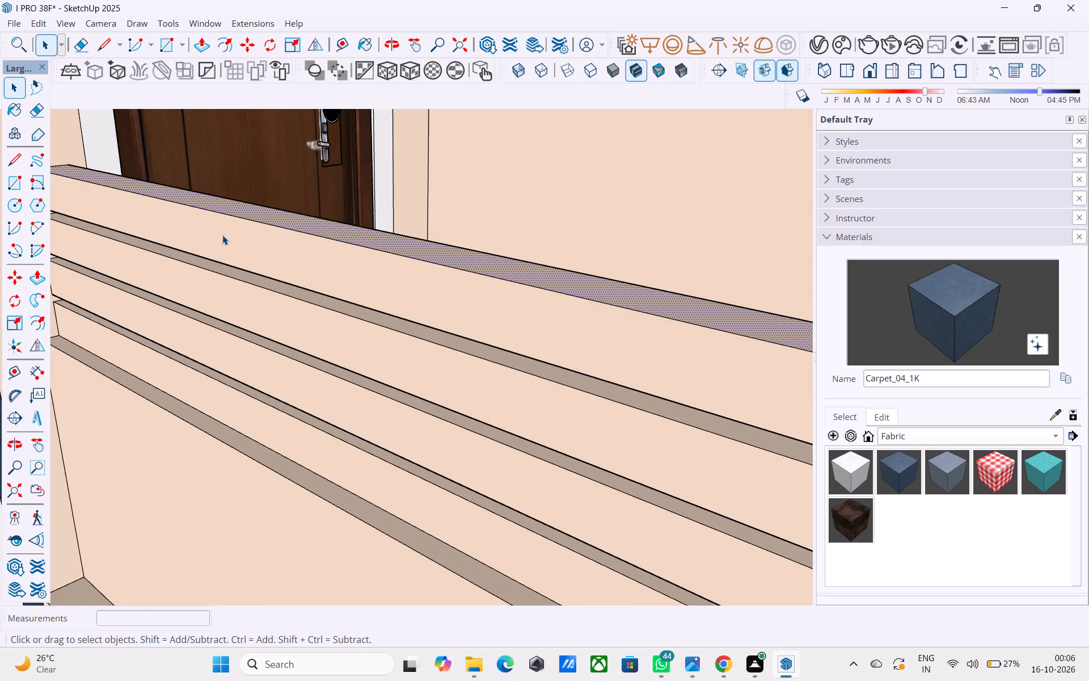
{"action": "left_click", "coordinate": [192, 262], "text": "shift"}
{"action": "middle_click_drag", "start_coordinate": [194, 263], "coordinate": [171, 257], "text": "shift"}
{"action": "scroll", "coordinate": [193, 249], "scroll_direction": "up", "scroll_amount": 3}
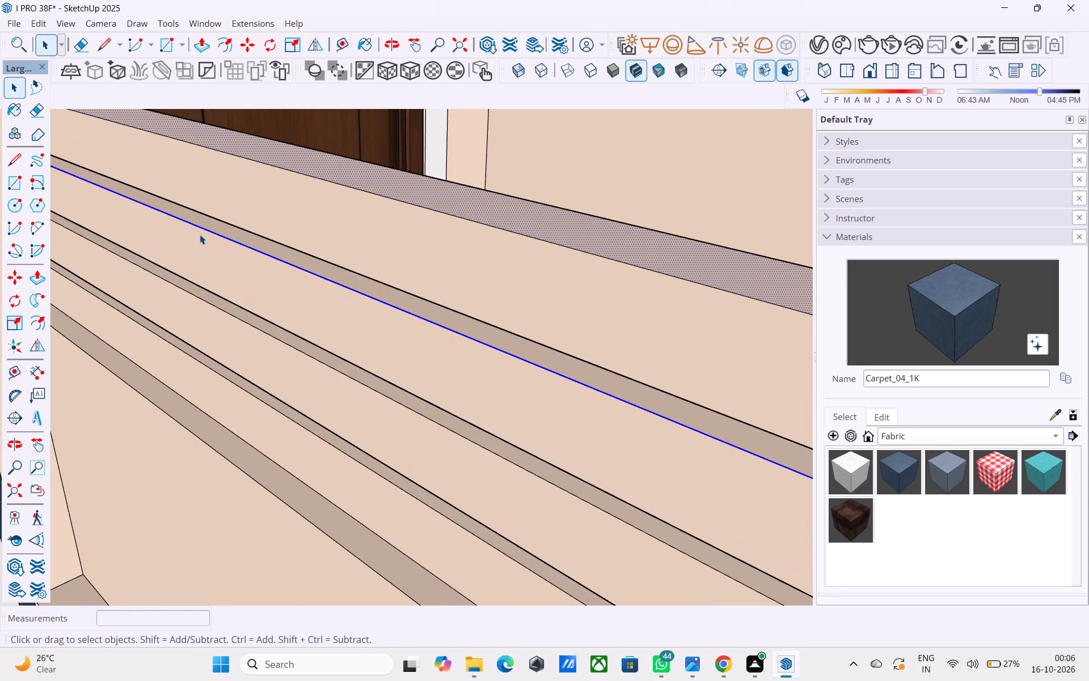
{"action": "left_click", "coordinate": [203, 224]}
{"action": "middle_click_drag", "start_coordinate": [203, 229], "coordinate": [221, 283], "text": "shift"}
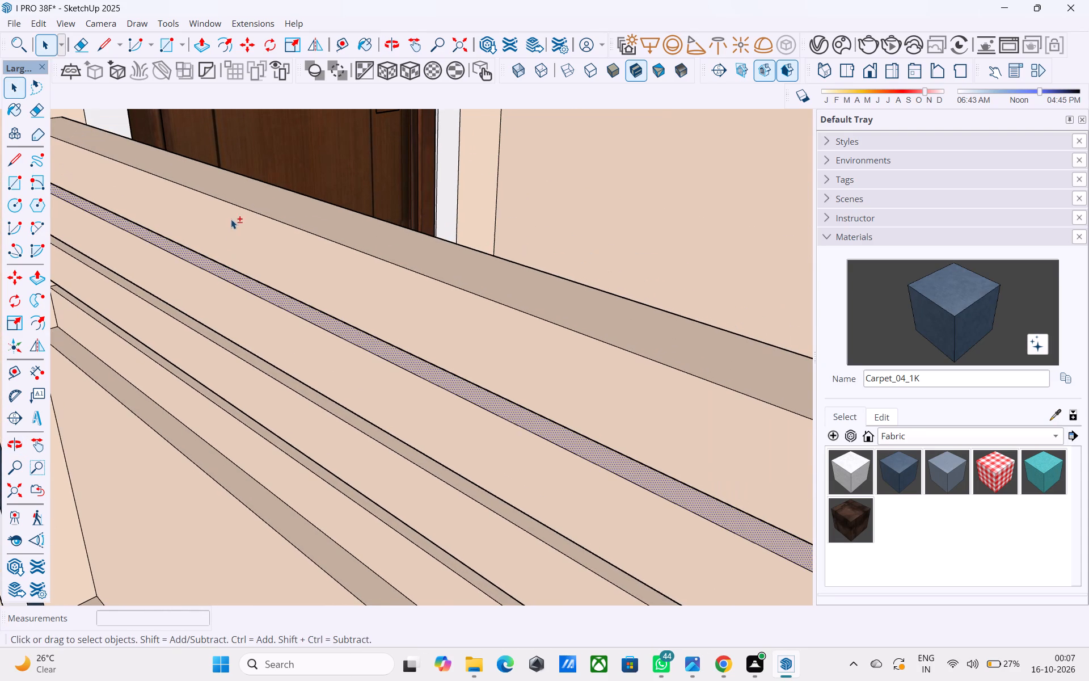
{"action": "left_click", "coordinate": [242, 196], "text": "shift"}
{"action": "middle_click_drag", "start_coordinate": [230, 253], "coordinate": [223, 159], "text": "shift"}
{"action": "scroll", "coordinate": [220, 277], "scroll_direction": "up", "scroll_amount": 1, "text": "shift"}
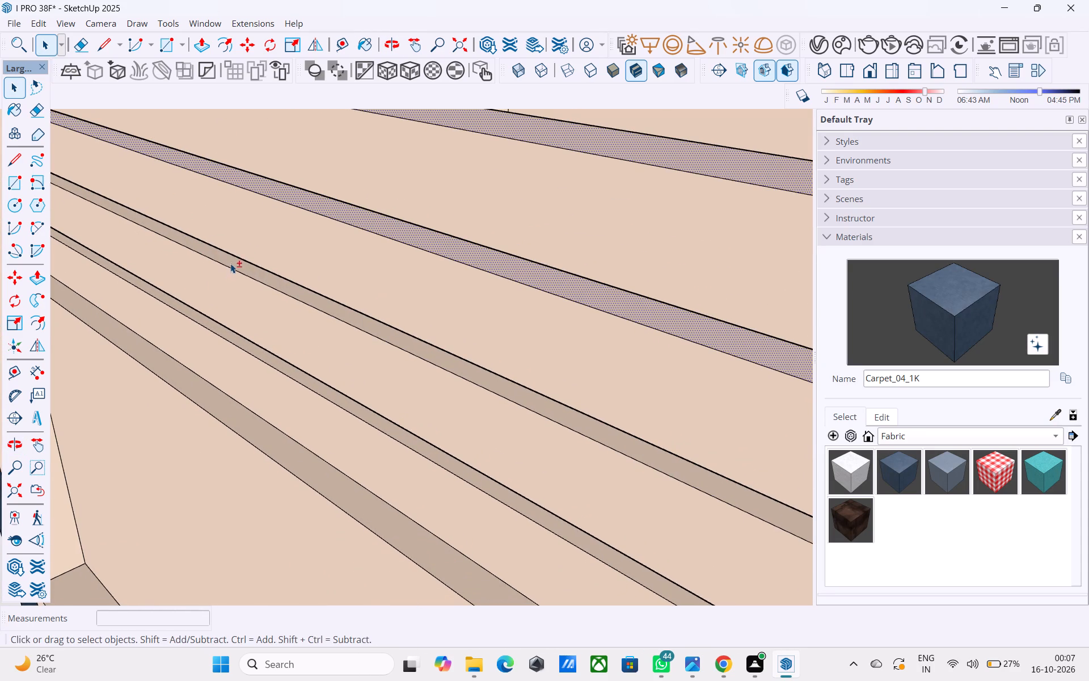
{"action": "left_click", "coordinate": [231, 262], "text": "shift"}
{"action": "middle_click_drag", "start_coordinate": [233, 286], "coordinate": [235, 232], "text": "shift"}
{"action": "left_click", "coordinate": [241, 288], "text": "shift"}
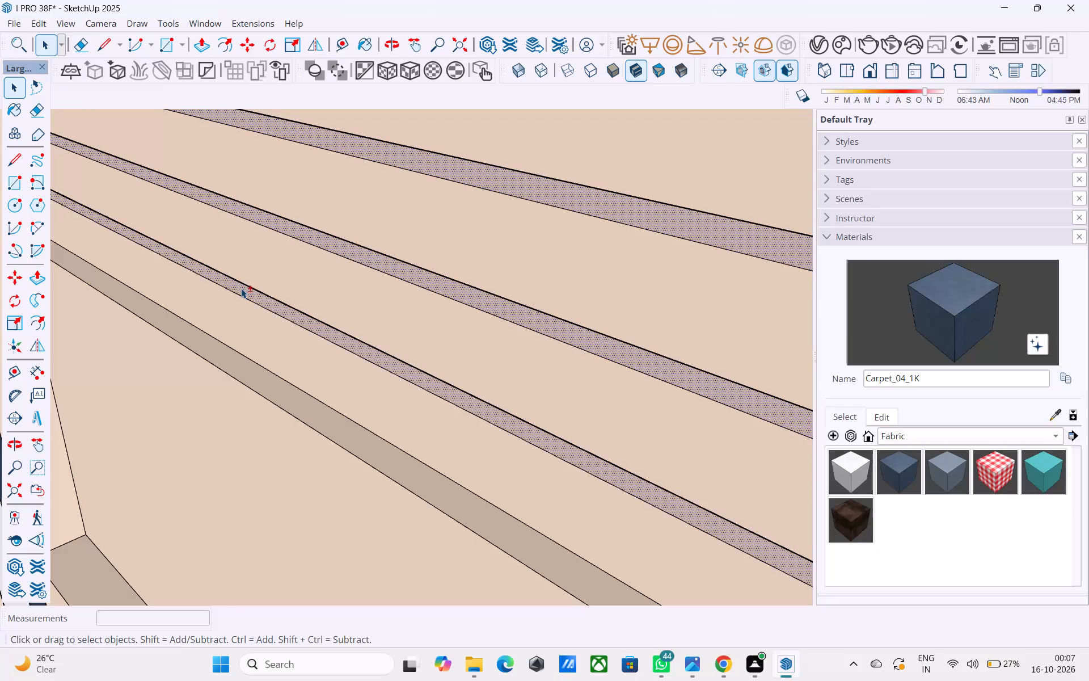
{"action": "scroll", "coordinate": [243, 287], "scroll_direction": "down", "scroll_amount": 20, "text": "shift"}
{"action": "scroll", "coordinate": [243, 287], "scroll_direction": "down", "scroll_amount": 6, "text": "shift"}
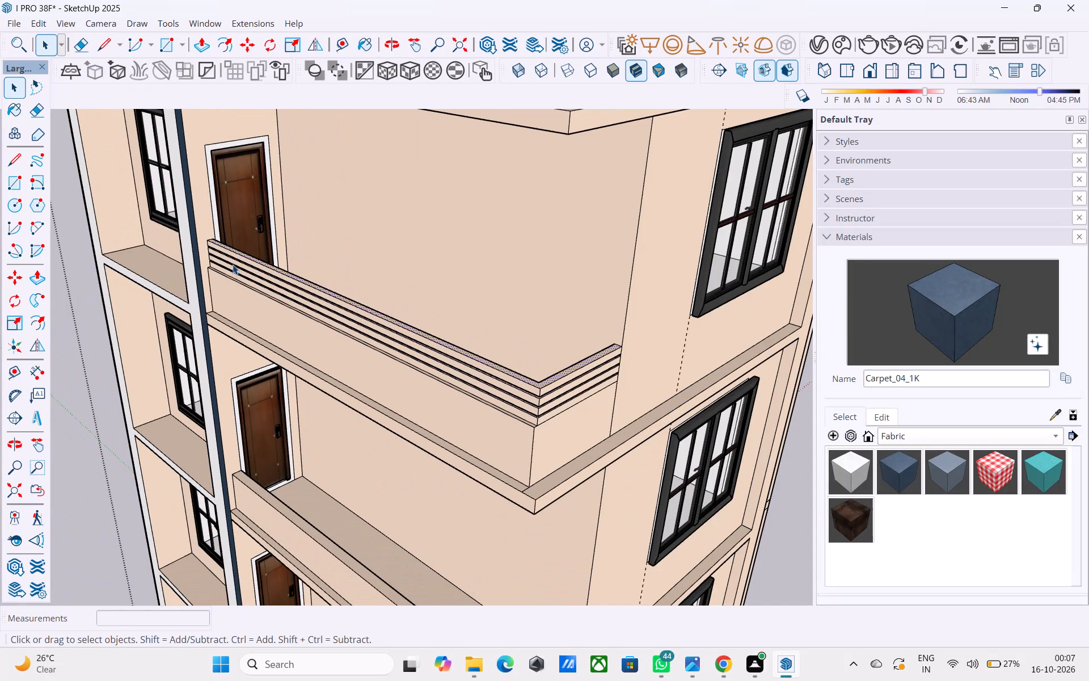
{"action": "key", "text": "m"}
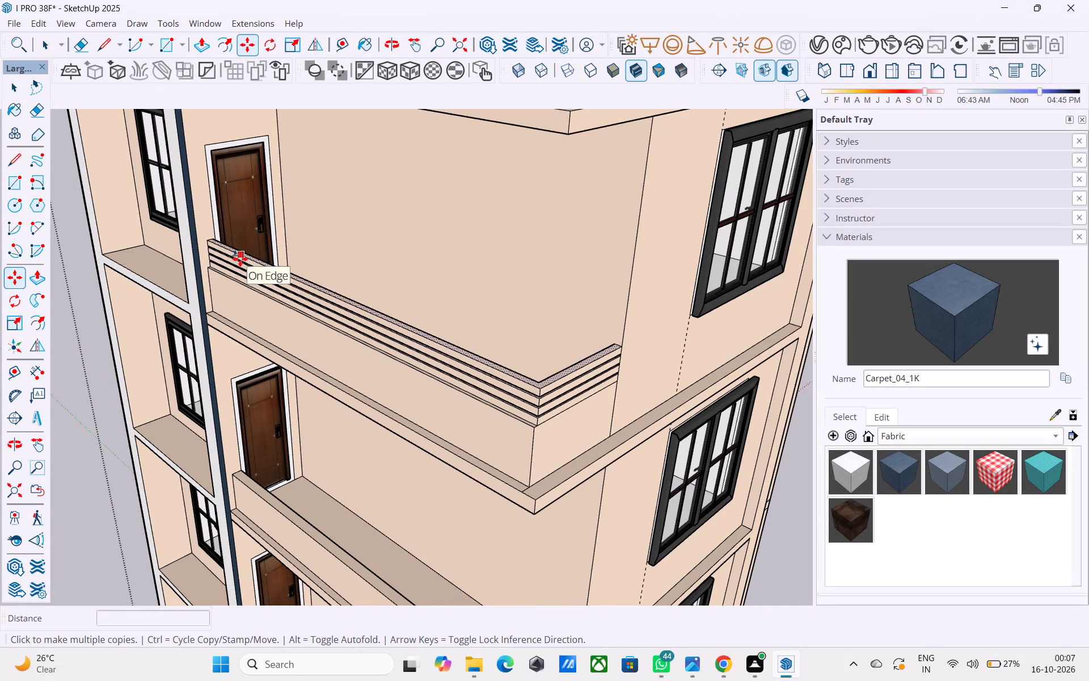
{"action": "middle_click_drag", "start_coordinate": [505, 339], "coordinate": [496, 237], "text": "shift"}
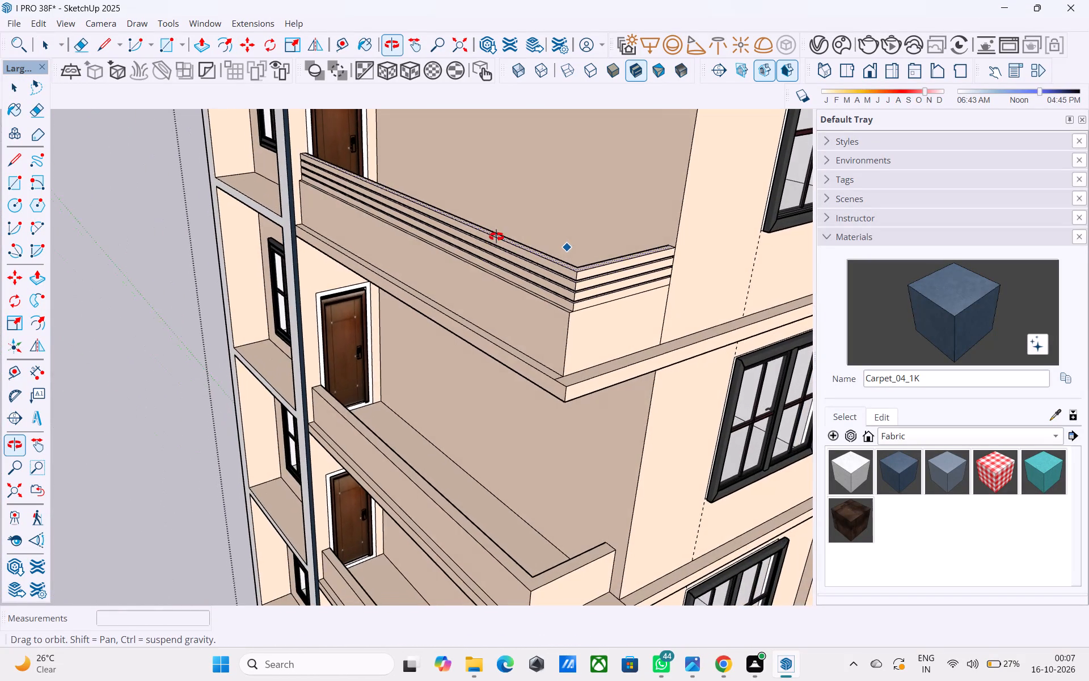
{"action": "middle_click_drag", "start_coordinate": [496, 237], "coordinate": [496, 237], "text": "shift"}
{"action": "middle_click_drag", "start_coordinate": [572, 376], "coordinate": [572, 321], "text": "shift"}
{"action": "left_click", "coordinate": [569, 321]}
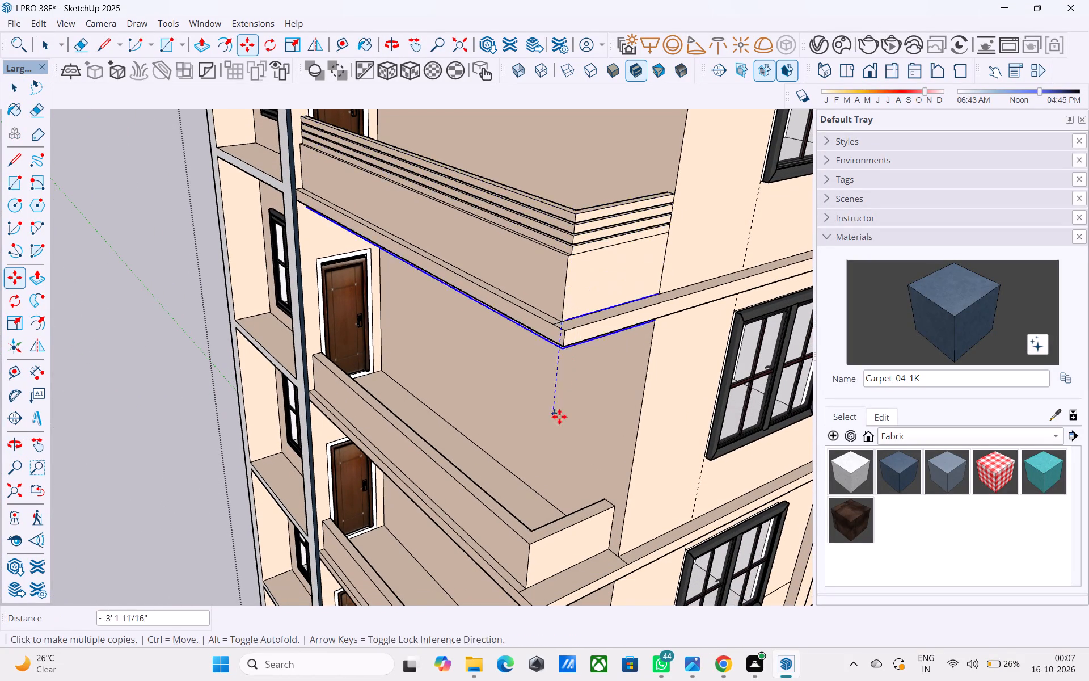
{"action": "scroll", "coordinate": [559, 417], "scroll_direction": "down", "scroll_amount": 1}
{"action": "middle_click_drag", "start_coordinate": [559, 417], "coordinate": [544, 220], "text": "shift"}
{"action": "scroll", "coordinate": [523, 327], "scroll_direction": "up", "scroll_amount": 3}
{"action": "left_click", "coordinate": [512, 370]}
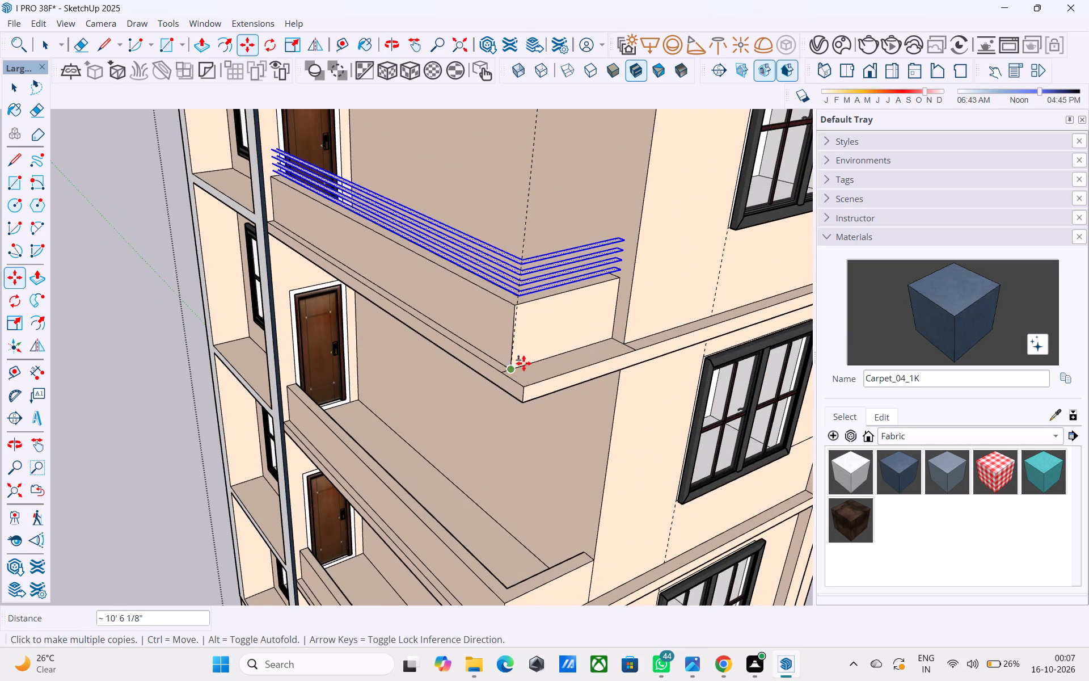
Place three more copies of the rail faces above the remaining lower balcony walls, the lowest one 41' 6" down.
{"action": "middle_click_drag", "start_coordinate": [544, 351], "coordinate": [577, 148]}
{"action": "middle_click_drag", "start_coordinate": [555, 440], "coordinate": [518, 266], "text": "shift"}
{"action": "scroll", "coordinate": [504, 335], "scroll_direction": "up", "scroll_amount": 4}
{"action": "left_click", "coordinate": [503, 324]}
{"action": "middle_click_drag", "start_coordinate": [517, 367], "coordinate": [552, 175], "text": "shift"}
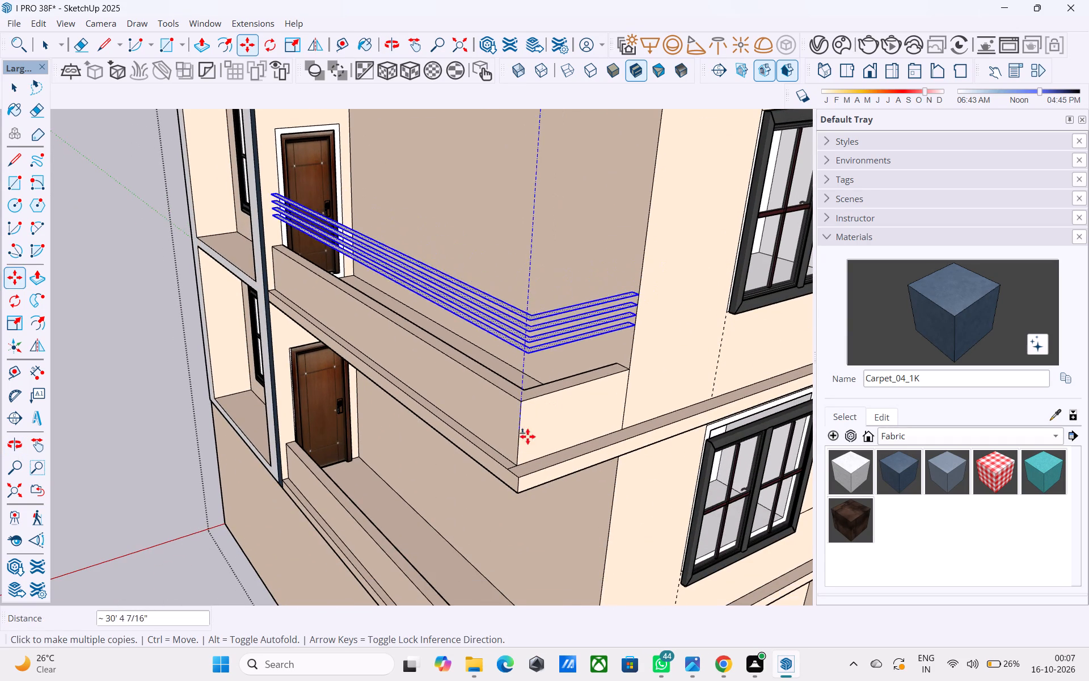
{"action": "left_click", "coordinate": [520, 466]}
{"action": "middle_click_drag", "start_coordinate": [520, 462], "coordinate": [509, 136], "text": "shift"}
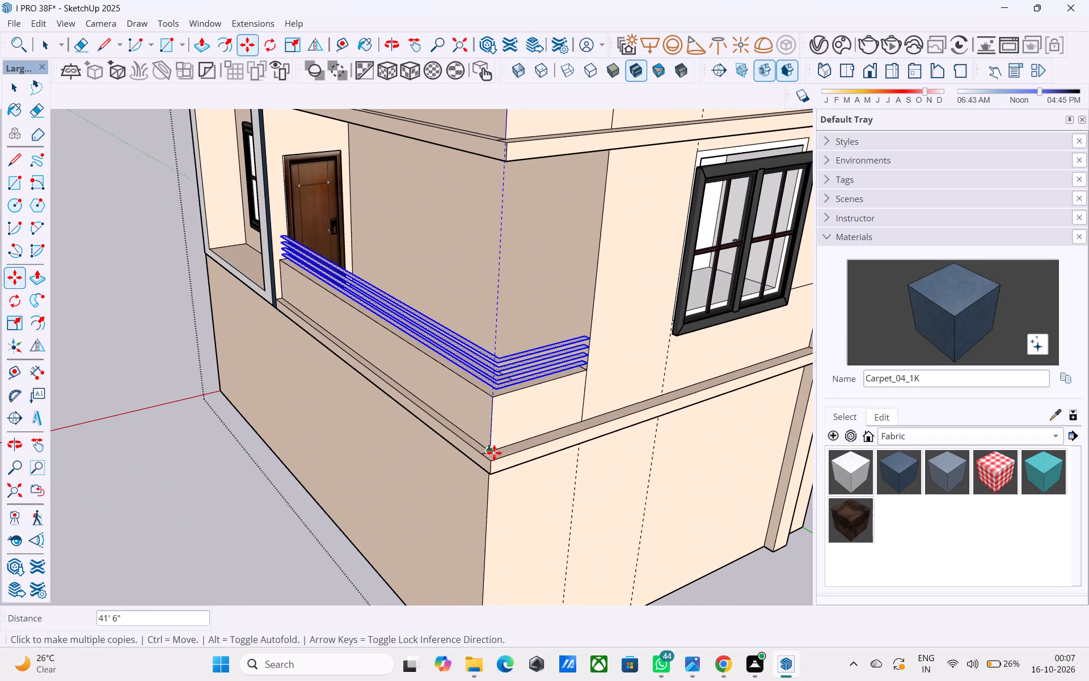
{"action": "left_click", "coordinate": [494, 453]}
{"action": "middle_click_drag", "start_coordinate": [494, 359], "coordinate": [500, 426]}
{"action": "key", "text": "space"}
Check the copied rail faces above the lower balcony walls, from the whole facade to a close view.
{"action": "middle_click_drag", "start_coordinate": [475, 367], "coordinate": [557, 467]}
{"action": "scroll", "coordinate": [551, 467], "scroll_direction": "down", "scroll_amount": 12}
{"action": "middle_click_drag", "start_coordinate": [556, 338], "coordinate": [520, 324]}
{"action": "left_click", "coordinate": [371, 261]}
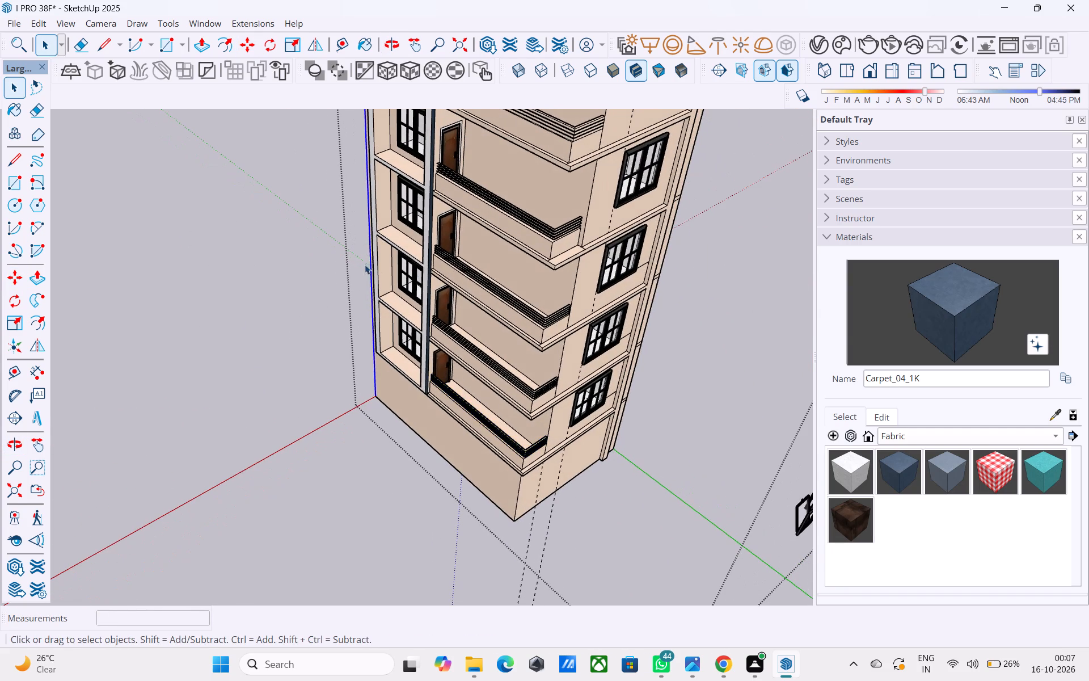
{"action": "scroll", "coordinate": [529, 221], "scroll_direction": "up", "scroll_amount": 15}
{"action": "middle_click_drag", "start_coordinate": [698, 275], "coordinate": [677, 146]}
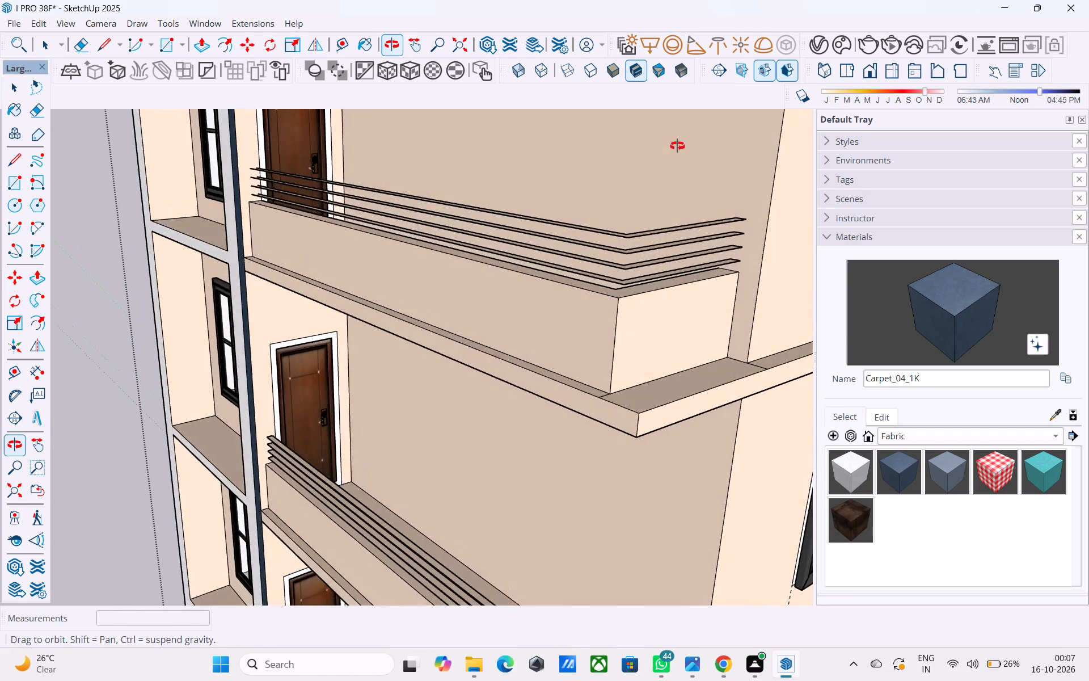
Extrude the two upper rail faces 3" above the balcony wall just below the finished one.
{"action": "middle_click_drag", "start_coordinate": [677, 146], "coordinate": [554, 108]}
{"action": "scroll", "coordinate": [573, 210], "scroll_direction": "up", "scroll_amount": 5}
{"action": "middle_click_drag", "start_coordinate": [606, 287], "coordinate": [552, 234]}
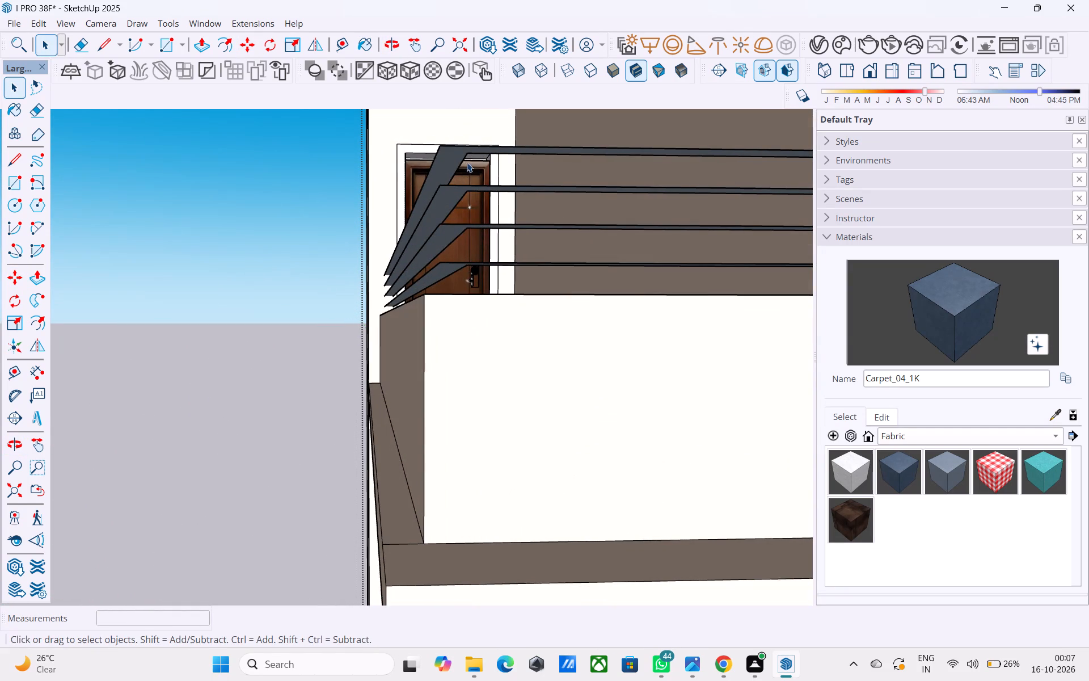
{"action": "left_click", "coordinate": [454, 158]}
{"action": "key", "text": "p"}
{"action": "left_click", "coordinate": [448, 162]}
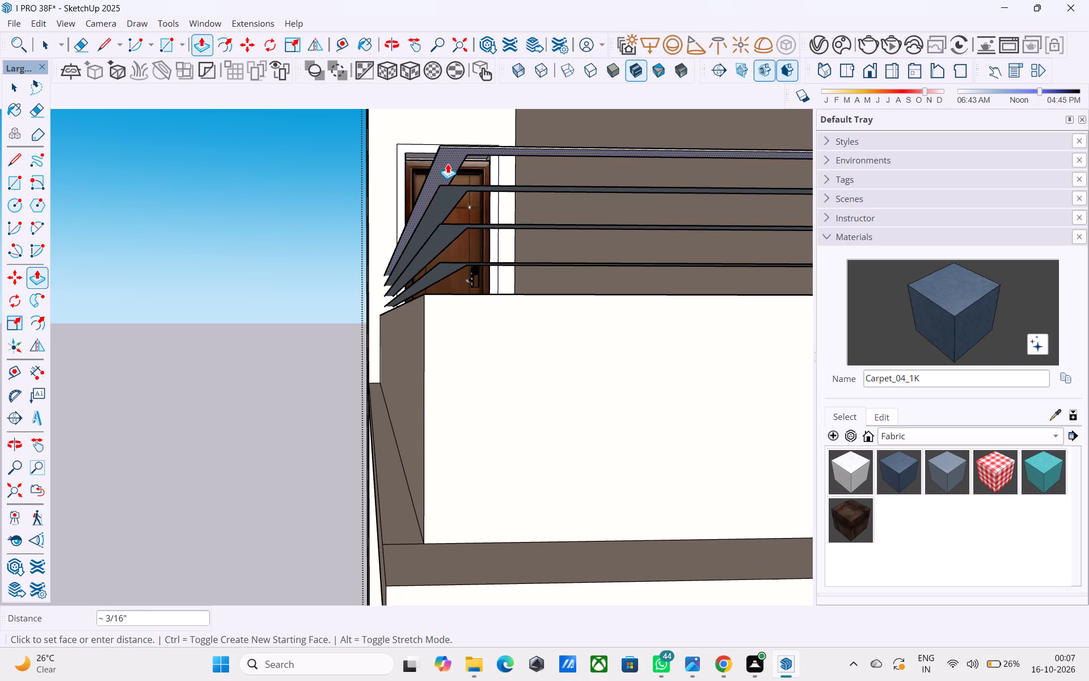
{"action": "type", "text": "3\""}
{"action": "key", "text": "Return"}
{"action": "key", "text": "space"}
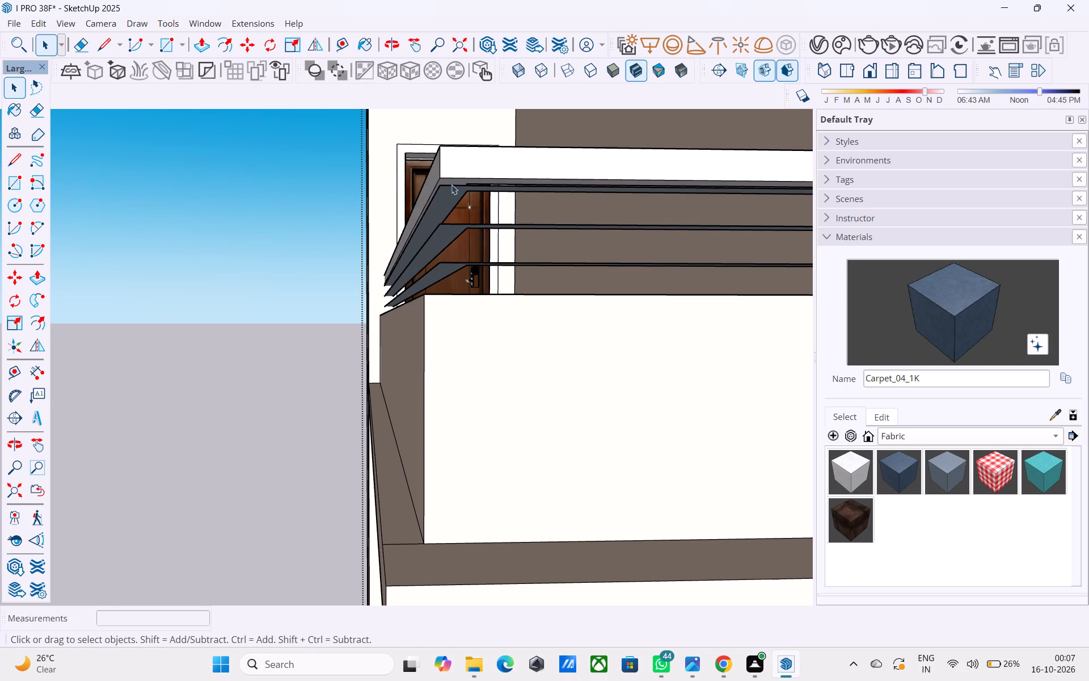
{"action": "scroll", "coordinate": [463, 222], "scroll_direction": "up", "scroll_amount": 2}
{"action": "left_click", "coordinate": [446, 178]}
{"action": "left_click", "coordinate": [437, 167]}
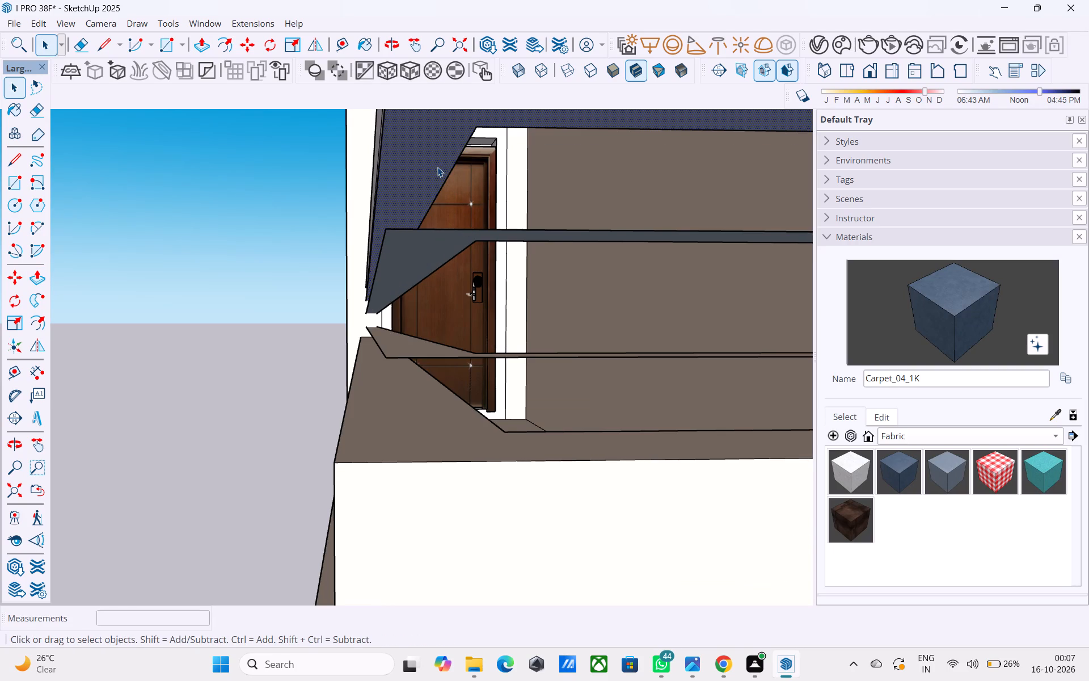
{"action": "key", "text": "p"}
{"action": "double_click", "coordinate": [437, 167]}
{"action": "key", "text": "space"}
Extrude the two lower rail faces on that same balcony by 3" as well.
{"action": "left_click", "coordinate": [440, 234]}
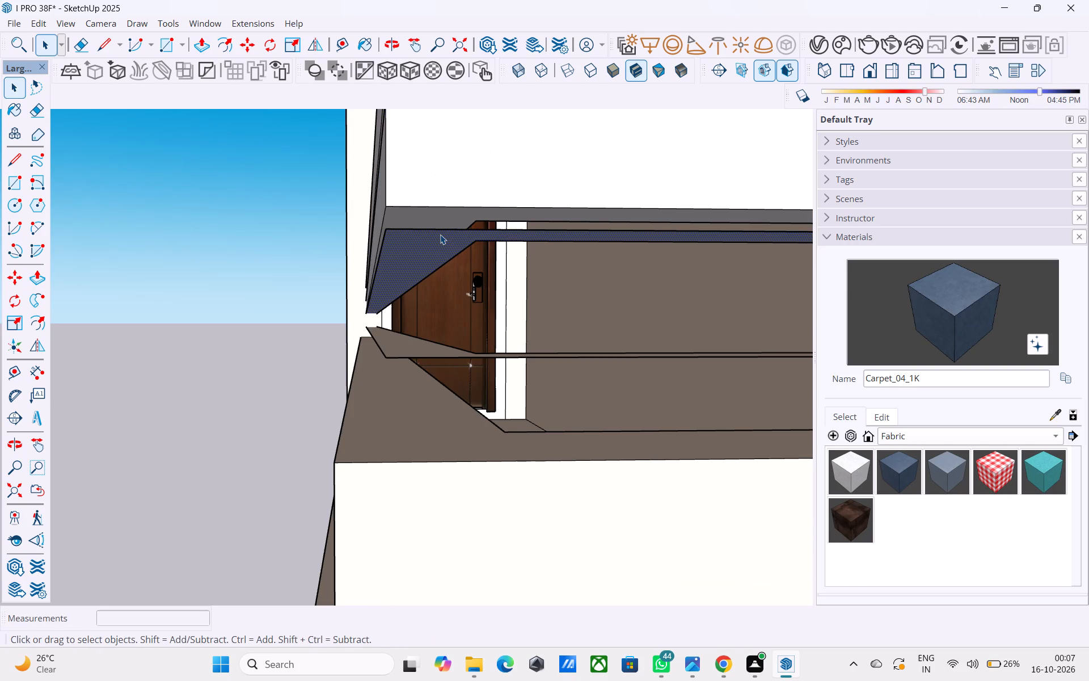
{"action": "key", "text": "p"}
{"action": "double_click", "coordinate": [440, 234]}
{"action": "key", "text": "space"}
{"action": "left_click", "coordinate": [434, 245]}
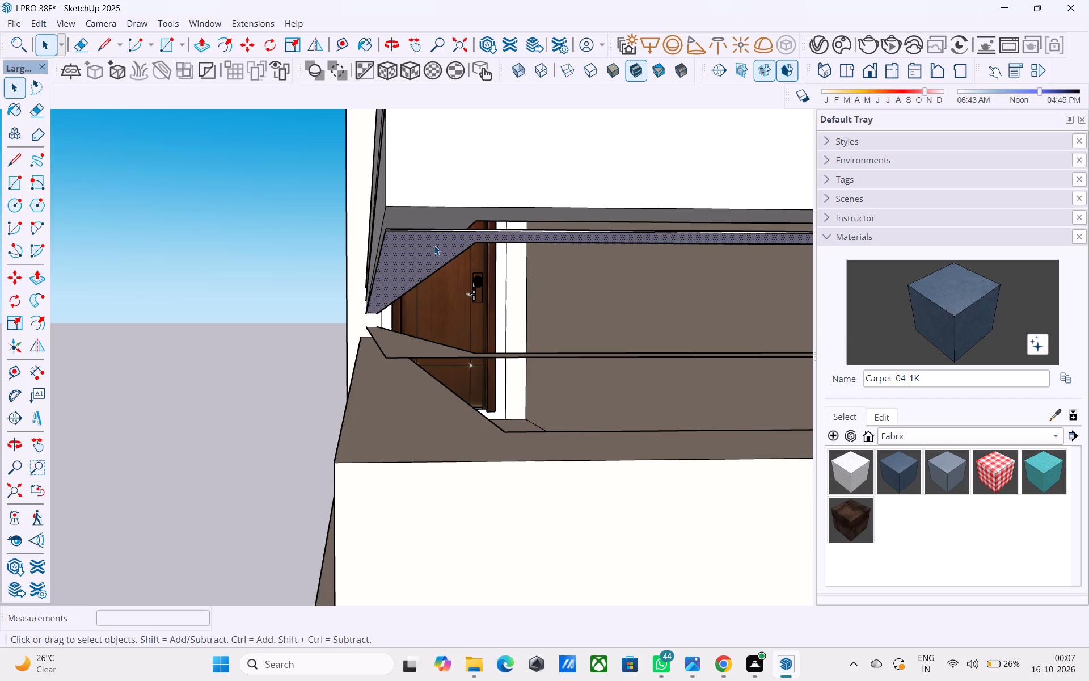
{"action": "key", "text": "p"}
{"action": "left_click", "coordinate": [434, 244]}
{"action": "key", "text": "3"}
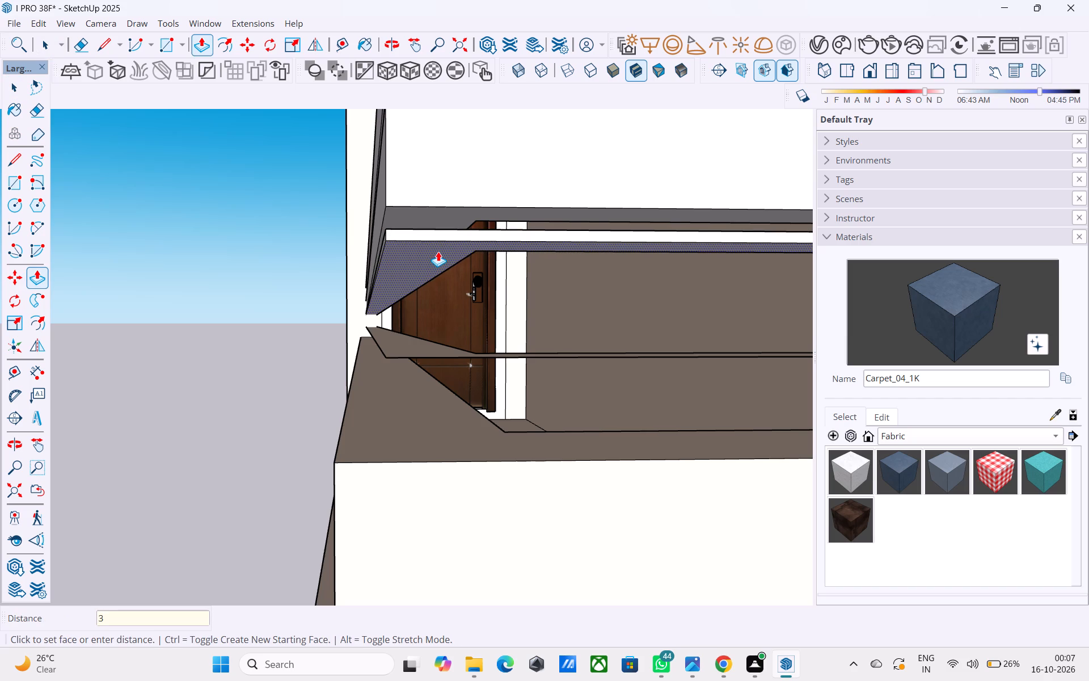
{"action": "key", "text": "shift+quotedbl"}
{"action": "key", "text": "Return"}
{"action": "key", "text": "space"}
{"action": "middle_click_drag", "start_coordinate": [437, 328], "coordinate": [432, 285]}
{"action": "left_click", "coordinate": [420, 366]}
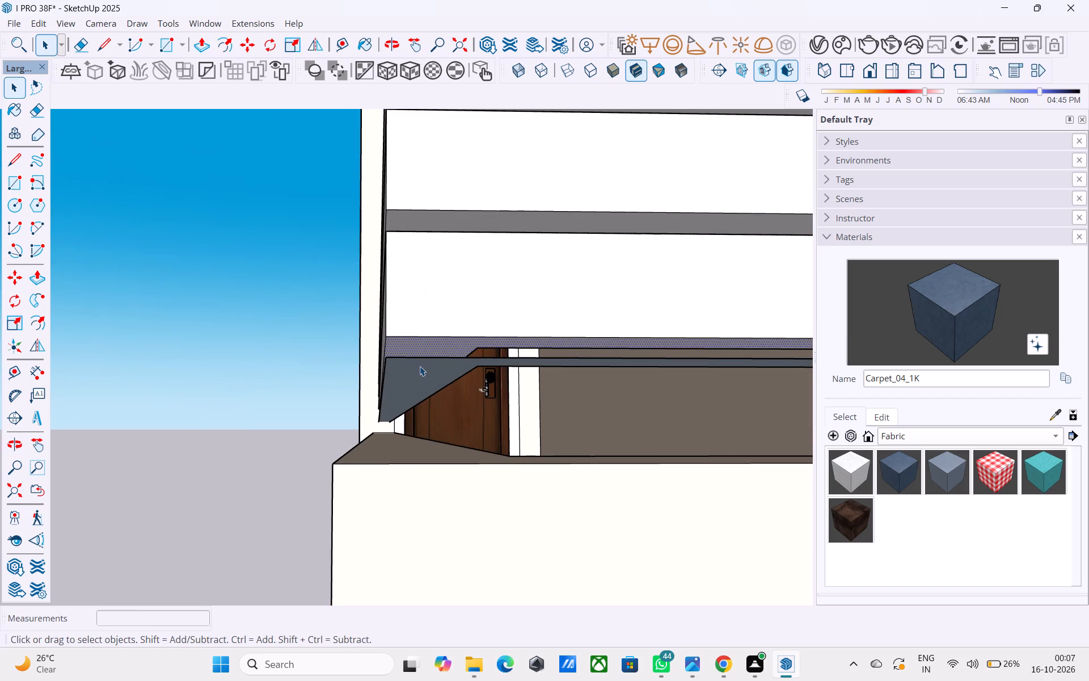
{"action": "key", "text": "p"}
{"action": "left_click", "coordinate": [420, 366]}
{"action": "type", "text": "3\""}
{"action": "key", "text": "Return"}
{"action": "key", "text": "space"}
{"action": "scroll", "coordinate": [415, 369], "scroll_direction": "down", "scroll_amount": 11}
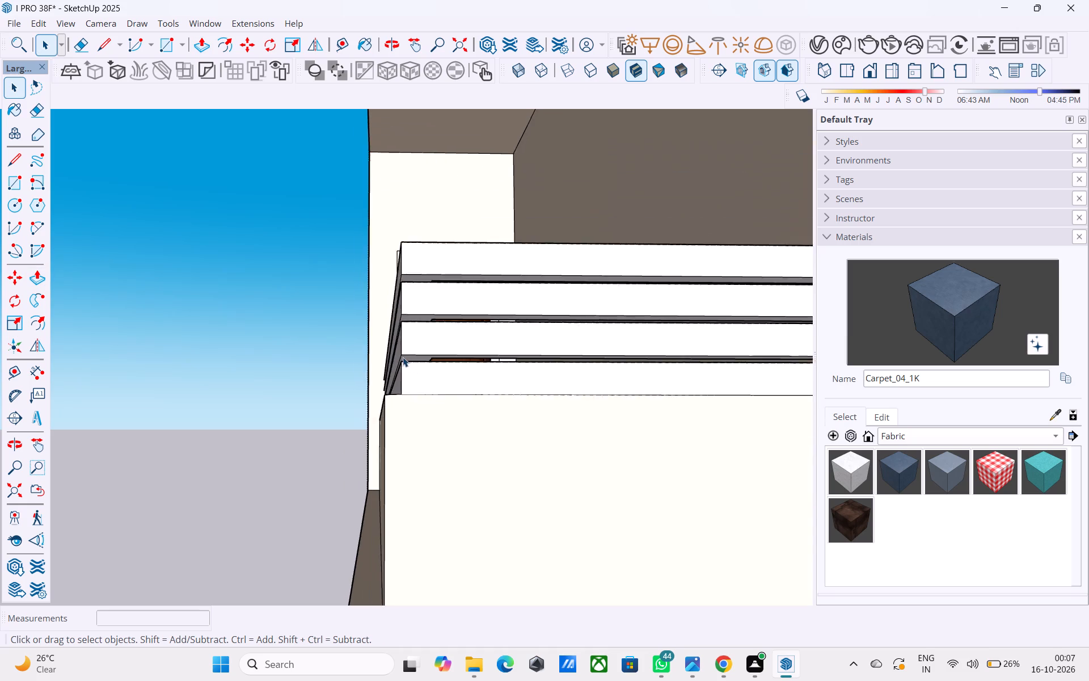
Examine the rail faces and windows on the lower floors of the facade, down to the building's base.
{"action": "scroll", "coordinate": [403, 357], "scroll_direction": "down", "scroll_amount": 16}
{"action": "middle_click_drag", "start_coordinate": [423, 356], "coordinate": [506, 484]}
{"action": "scroll", "coordinate": [486, 474], "scroll_direction": "down", "scroll_amount": 5}
{"action": "middle_click", "coordinate": [484, 476]}
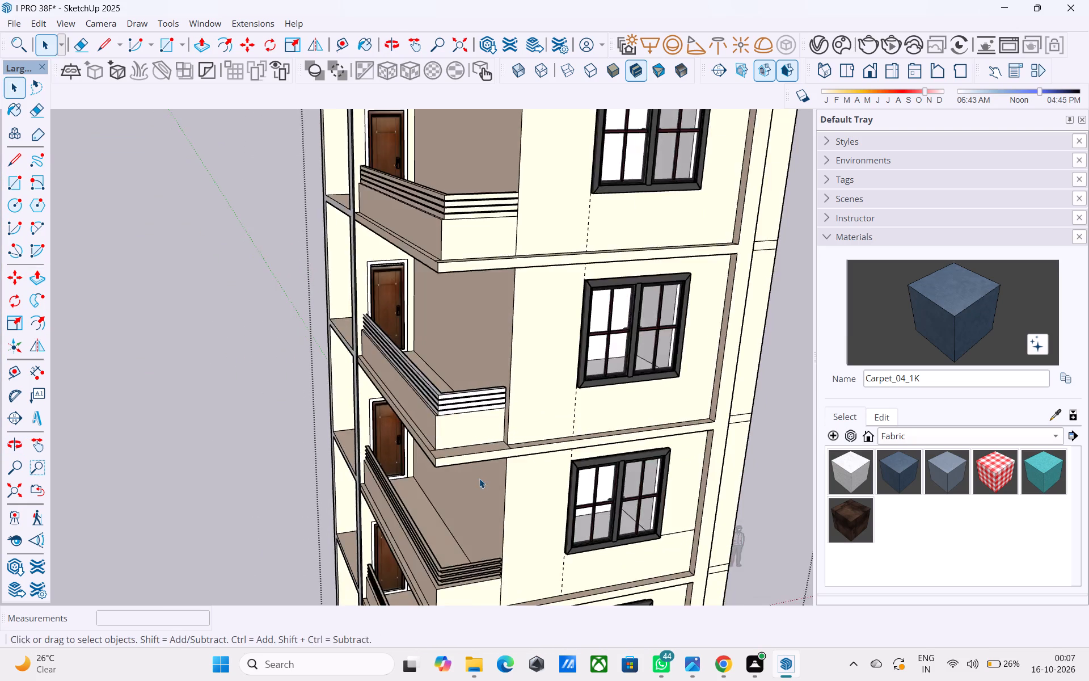
{"action": "scroll", "coordinate": [479, 478], "scroll_direction": "down", "scroll_amount": 4}
{"action": "scroll", "coordinate": [530, 214], "scroll_direction": "down", "scroll_amount": 5}
{"action": "scroll", "coordinate": [479, 399], "scroll_direction": "up", "scroll_amount": 7}
{"action": "middle_click_drag", "start_coordinate": [478, 444], "coordinate": [477, 439]}
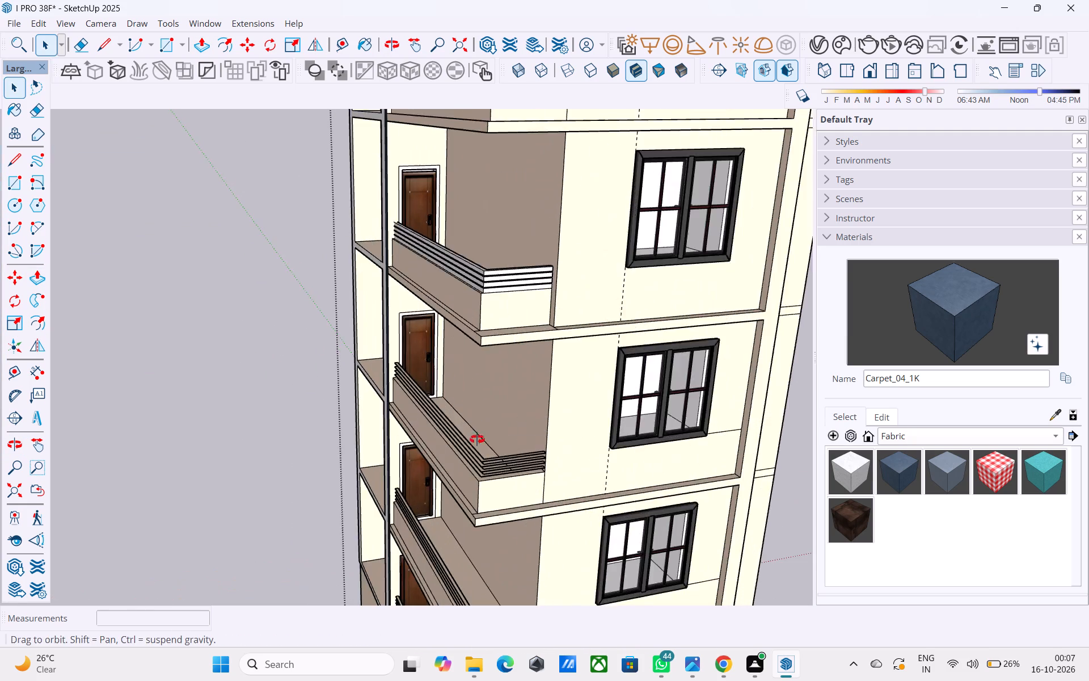
{"action": "middle_click_drag", "start_coordinate": [477, 439], "coordinate": [468, 312]}
{"action": "scroll", "coordinate": [478, 274], "scroll_direction": "up", "scroll_amount": 6}
{"action": "scroll", "coordinate": [458, 242], "scroll_direction": "down", "scroll_amount": 8}
{"action": "middle_click_drag", "start_coordinate": [447, 287], "coordinate": [431, 317]}
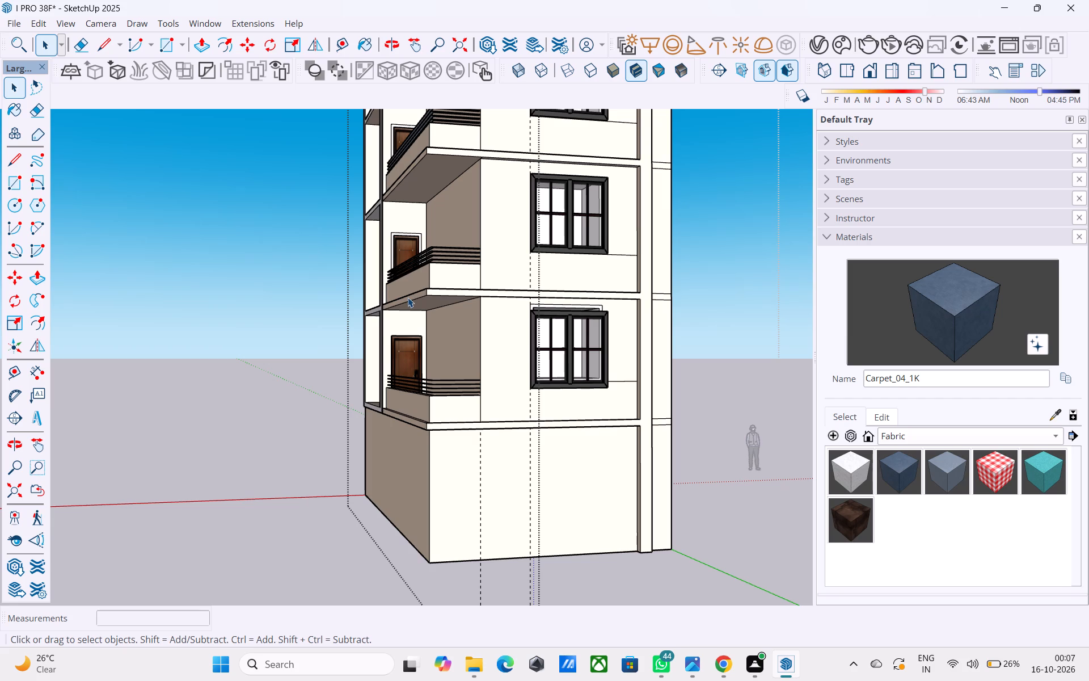
{"action": "middle_click_drag", "start_coordinate": [402, 298], "coordinate": [396, 301]}
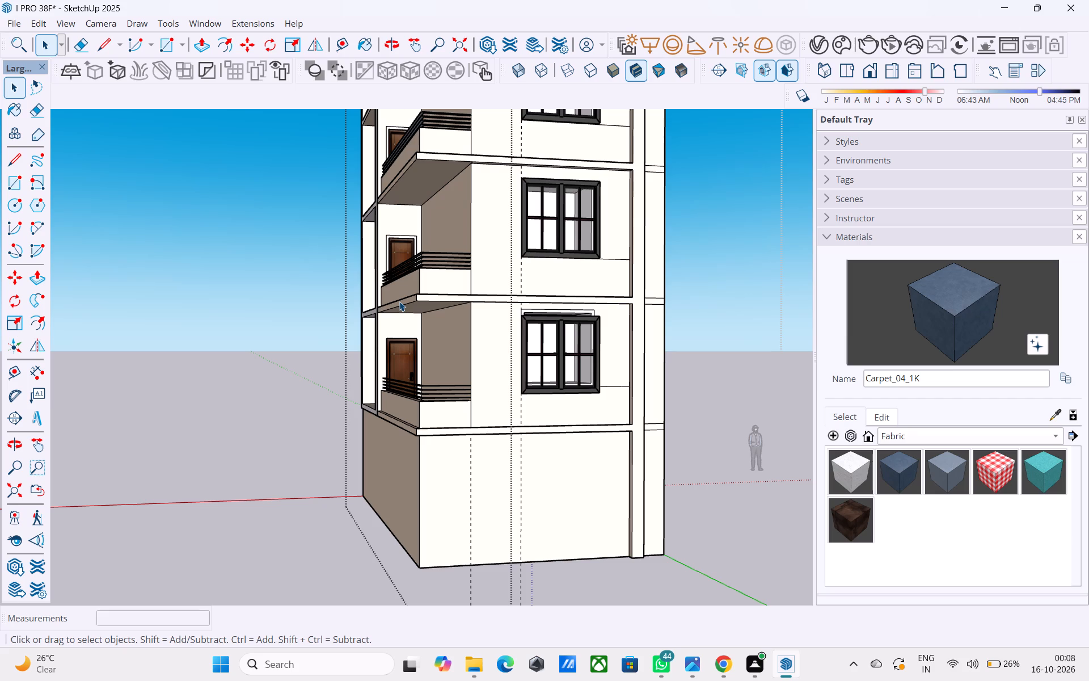
Move the lowest side-facade window up about 6" so its frame corner meets the wall opening's corner.
{"action": "scroll", "coordinate": [538, 354], "scroll_direction": "up", "scroll_amount": 8}
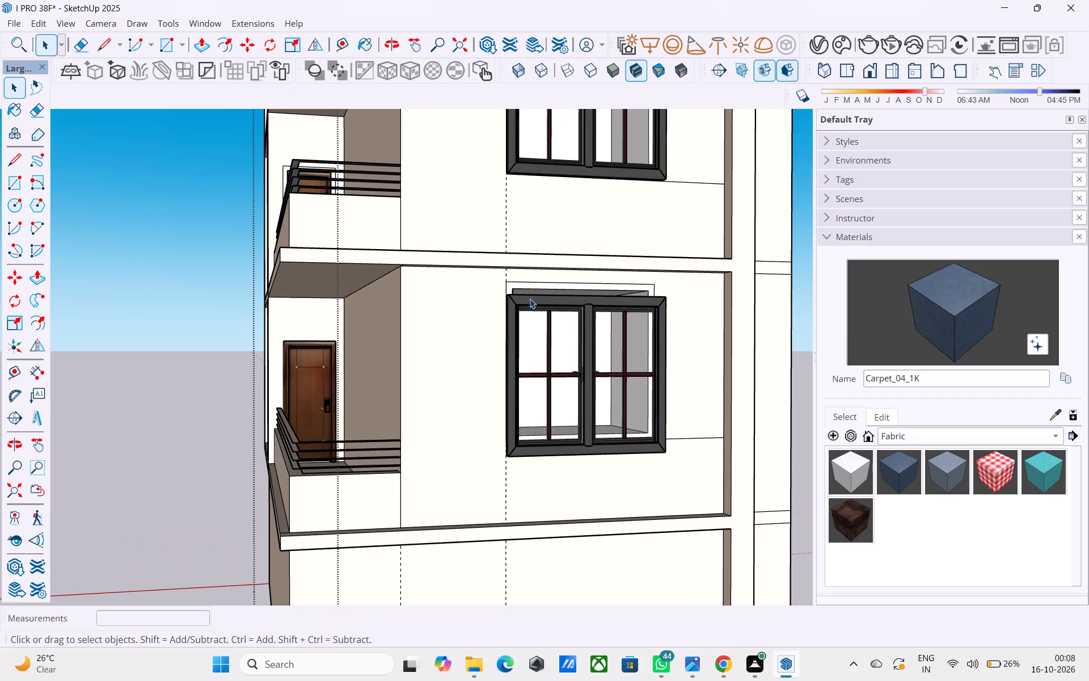
{"action": "left_click", "coordinate": [530, 299]}
{"action": "scroll", "coordinate": [530, 299], "scroll_direction": "up", "scroll_amount": 1}
{"action": "middle_click_drag", "start_coordinate": [527, 299], "coordinate": [555, 395]}
{"action": "scroll", "coordinate": [541, 388], "scroll_direction": "up", "scroll_amount": 4}
{"action": "key", "text": "m"}
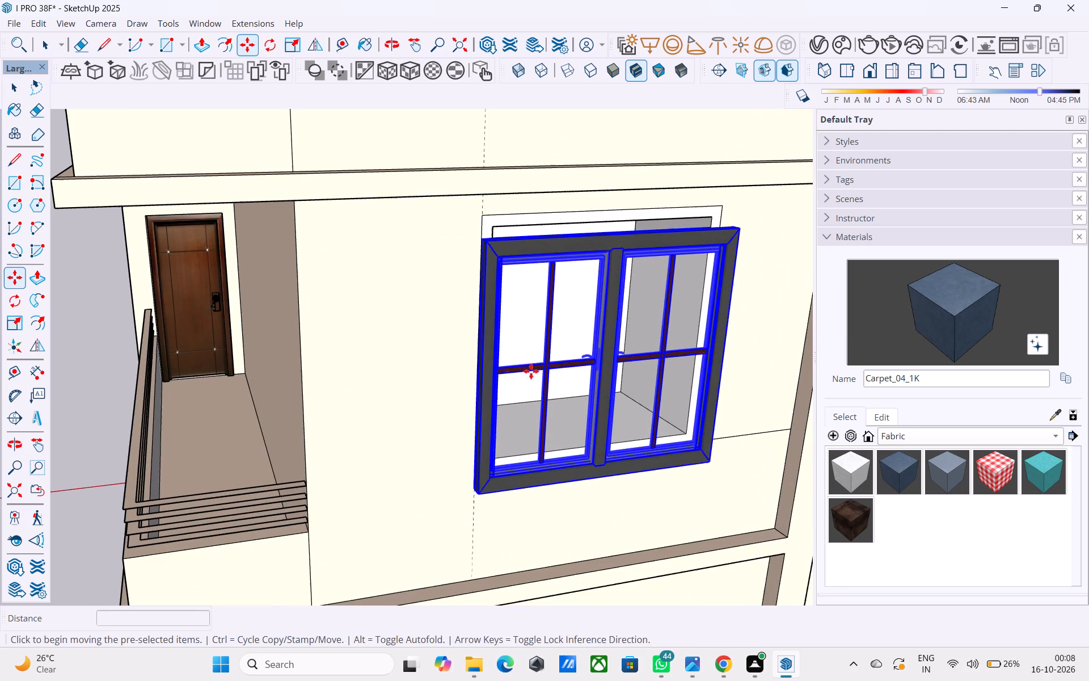
{"action": "left_click", "coordinate": [478, 234]}
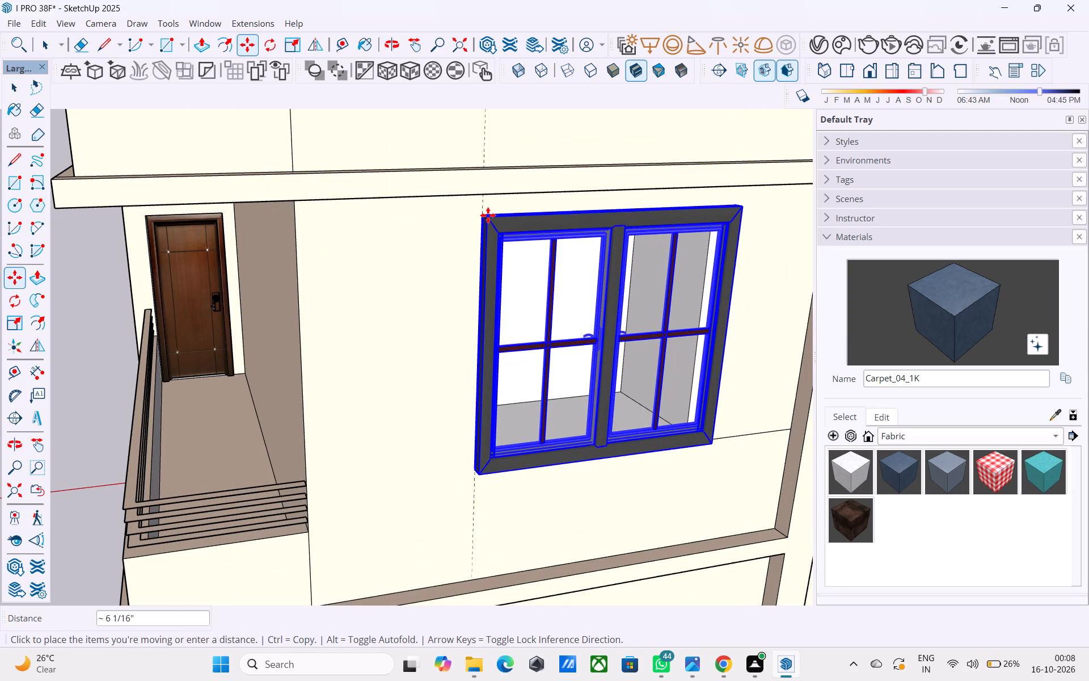
{"action": "left_click", "coordinate": [488, 215]}
{"action": "key", "text": "space"}
Extrude the topmost rail face 3" on the third balcony from the bottom.
{"action": "scroll", "coordinate": [488, 215], "scroll_direction": "down", "scroll_amount": 7}
{"action": "scroll", "coordinate": [487, 217], "scroll_direction": "up", "scroll_amount": 1}
{"action": "scroll", "coordinate": [487, 218], "scroll_direction": "down", "scroll_amount": 4}
{"action": "middle_click_drag", "start_coordinate": [390, 235], "coordinate": [398, 292]}
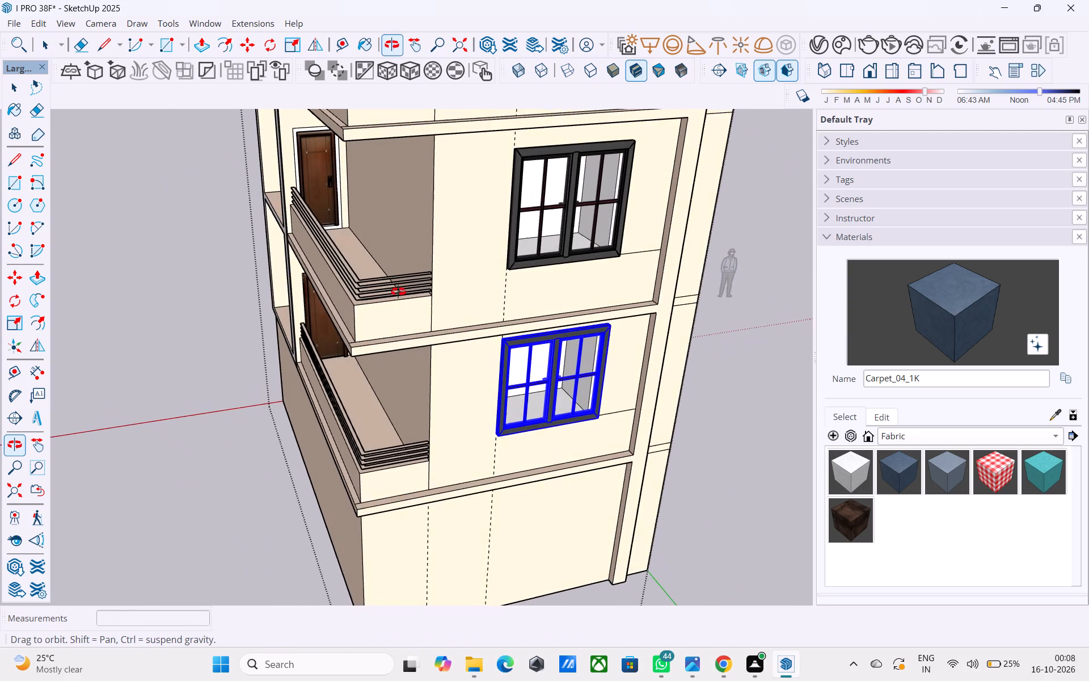
{"action": "middle_click_drag", "start_coordinate": [398, 292], "coordinate": [453, 506]}
{"action": "middle_click_drag", "start_coordinate": [465, 258], "coordinate": [450, 455]}
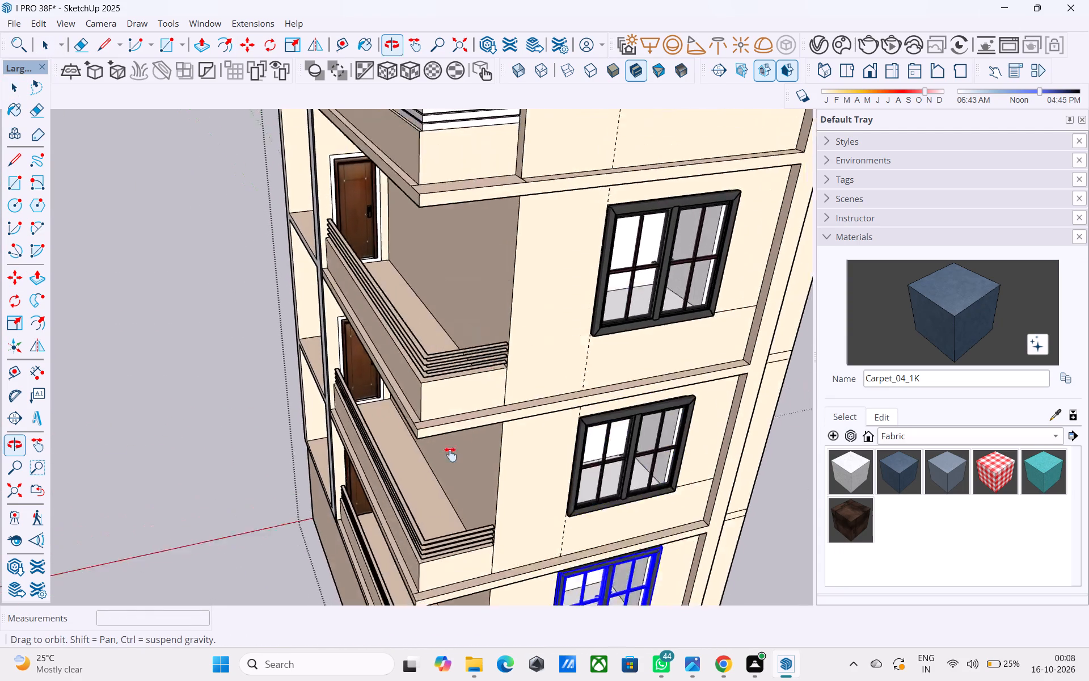
{"action": "middle_click_drag", "start_coordinate": [450, 455], "coordinate": [361, 245]}
{"action": "scroll", "coordinate": [436, 526], "scroll_direction": "up", "scroll_amount": 2}
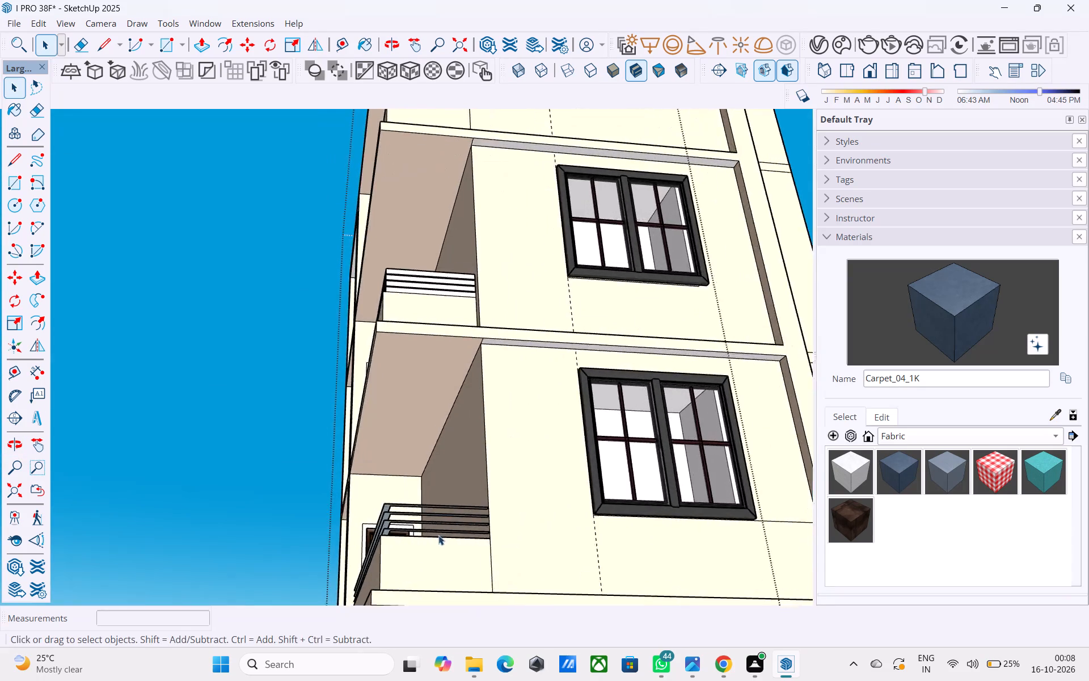
{"action": "scroll", "coordinate": [438, 535], "scroll_direction": "up", "scroll_amount": 7}
{"action": "middle_click_drag", "start_coordinate": [278, 482], "coordinate": [333, 396]}
{"action": "scroll", "coordinate": [317, 369], "scroll_direction": "up", "scroll_amount": 4}
{"action": "left_click", "coordinate": [317, 369]}
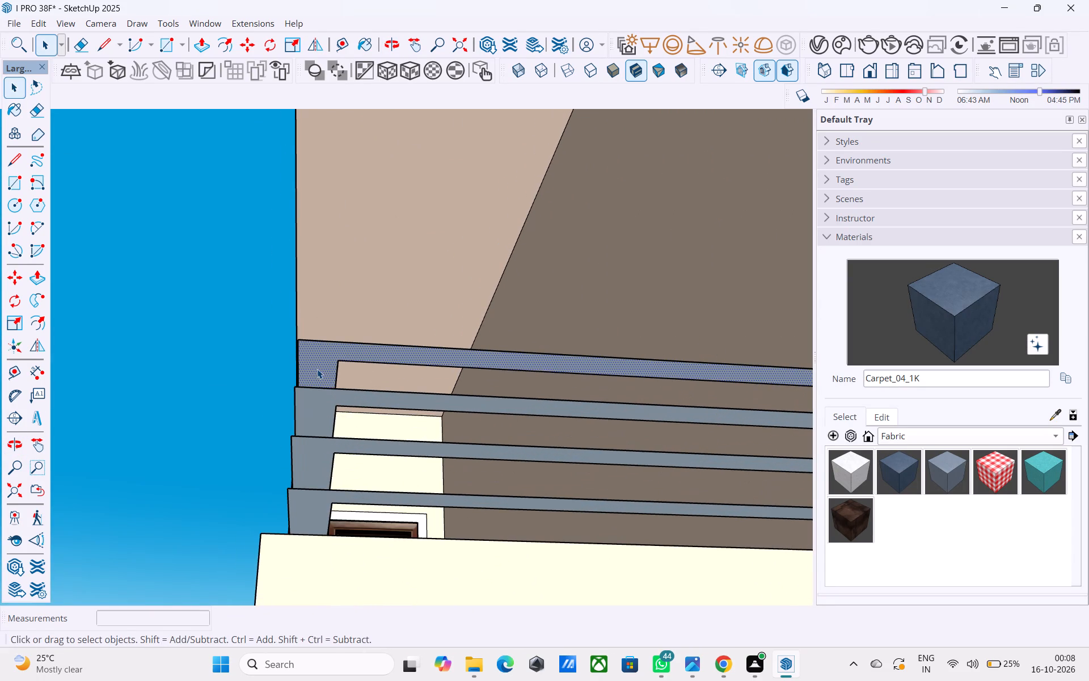
{"action": "key", "text": "p"}
{"action": "left_click", "coordinate": [317, 369]}
{"action": "type", "text": "3\""}
{"action": "key", "text": "Return"}
Repeat the 3" extrusion on the three lower rail faces of the same balcony.
{"action": "double_click", "coordinate": [320, 394]}
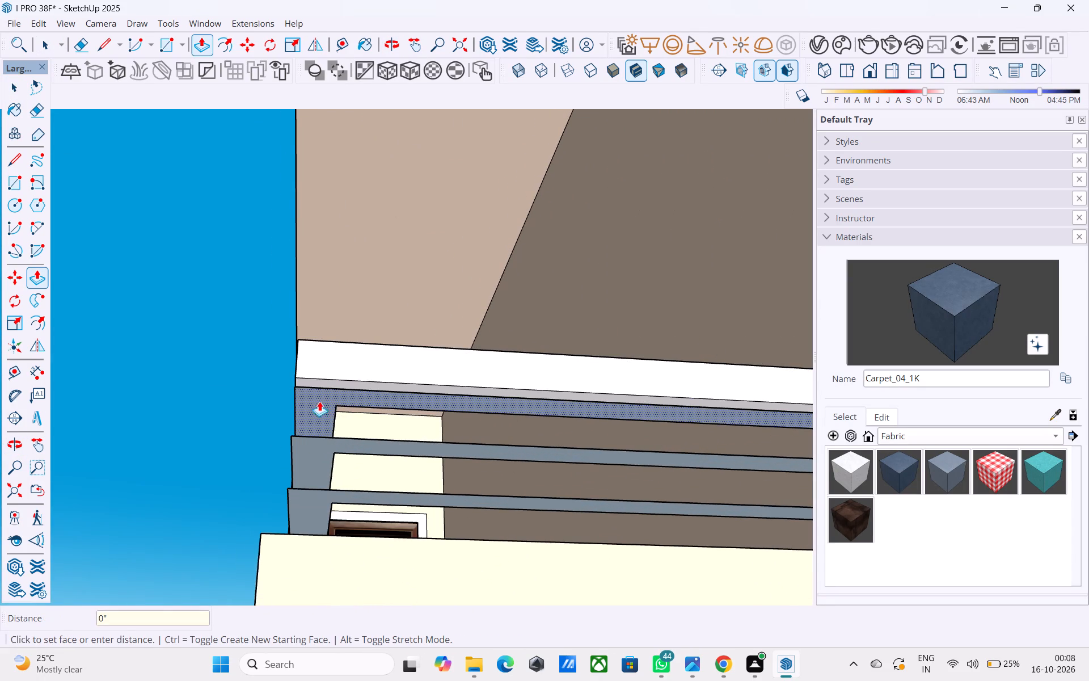
{"action": "double_click", "coordinate": [312, 440]}
{"action": "scroll", "coordinate": [315, 476], "scroll_direction": "up", "scroll_amount": 1}
{"action": "middle_click_drag", "start_coordinate": [315, 476], "coordinate": [372, 304], "text": "shift"}
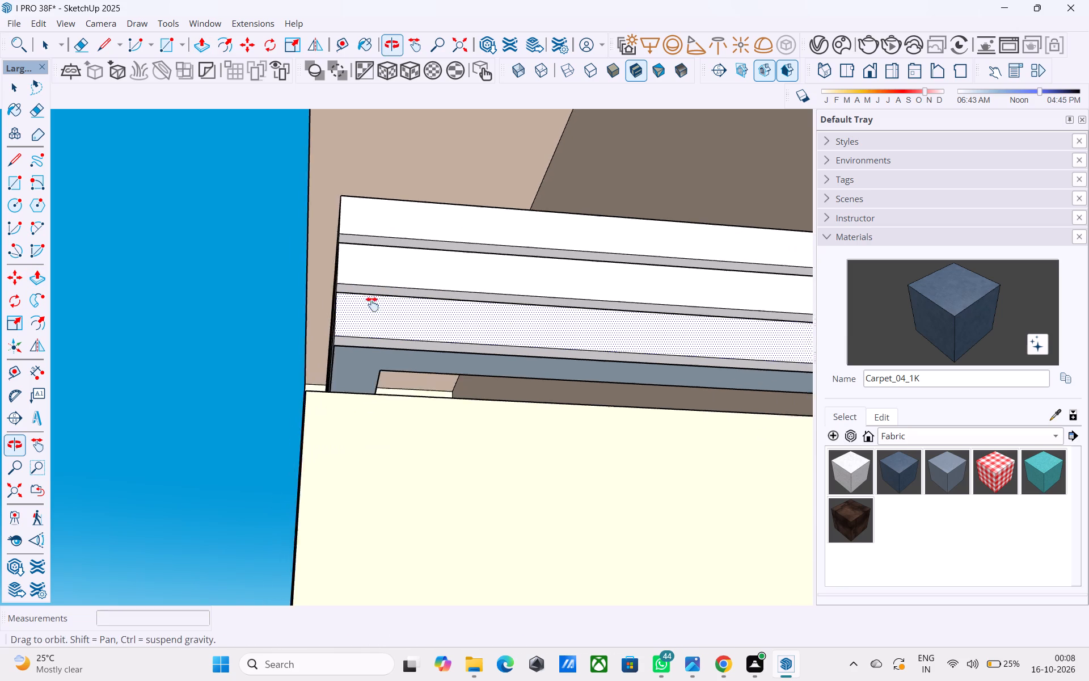
{"action": "middle_click_drag", "start_coordinate": [372, 304], "coordinate": [372, 308], "text": "shift"}
{"action": "double_click", "coordinate": [361, 352]}
Repeat the 3" extrusion on all four rail faces of the second balcony from the bottom.
{"action": "scroll", "coordinate": [363, 348], "scroll_direction": "down", "scroll_amount": 10}
{"action": "scroll", "coordinate": [339, 257], "scroll_direction": "up", "scroll_amount": 1}
{"action": "scroll", "coordinate": [339, 257], "scroll_direction": "down", "scroll_amount": 6}
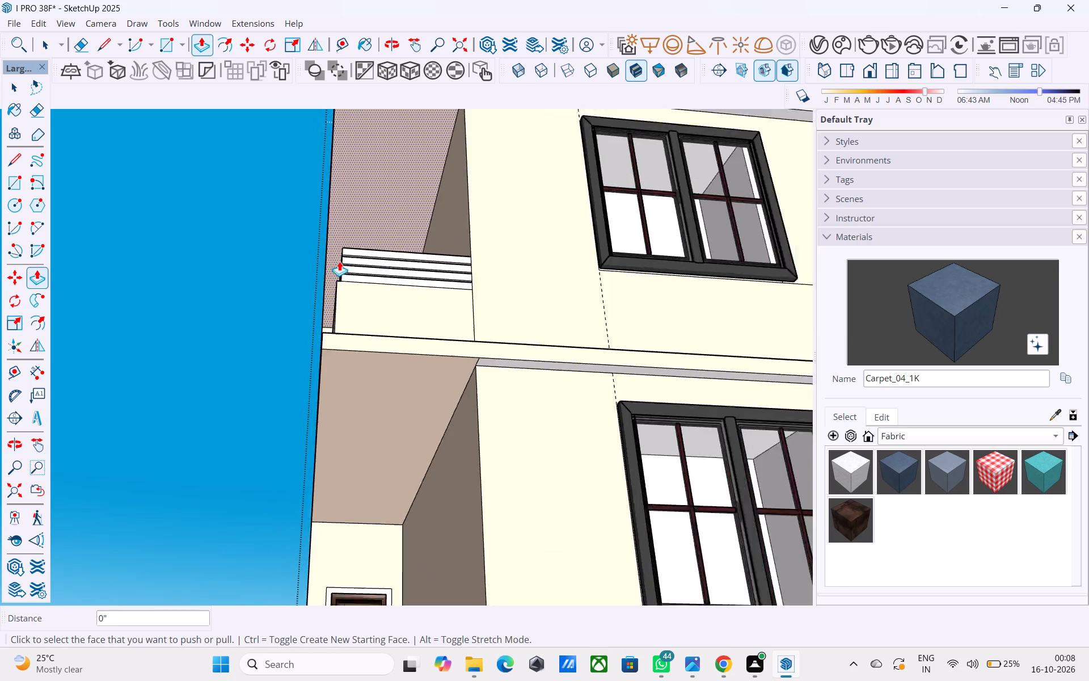
{"action": "scroll", "coordinate": [339, 261], "scroll_direction": "down", "scroll_amount": 1}
{"action": "middle_click_drag", "start_coordinate": [355, 392], "coordinate": [400, 304]}
{"action": "scroll", "coordinate": [400, 347], "scroll_direction": "up", "scroll_amount": 12}
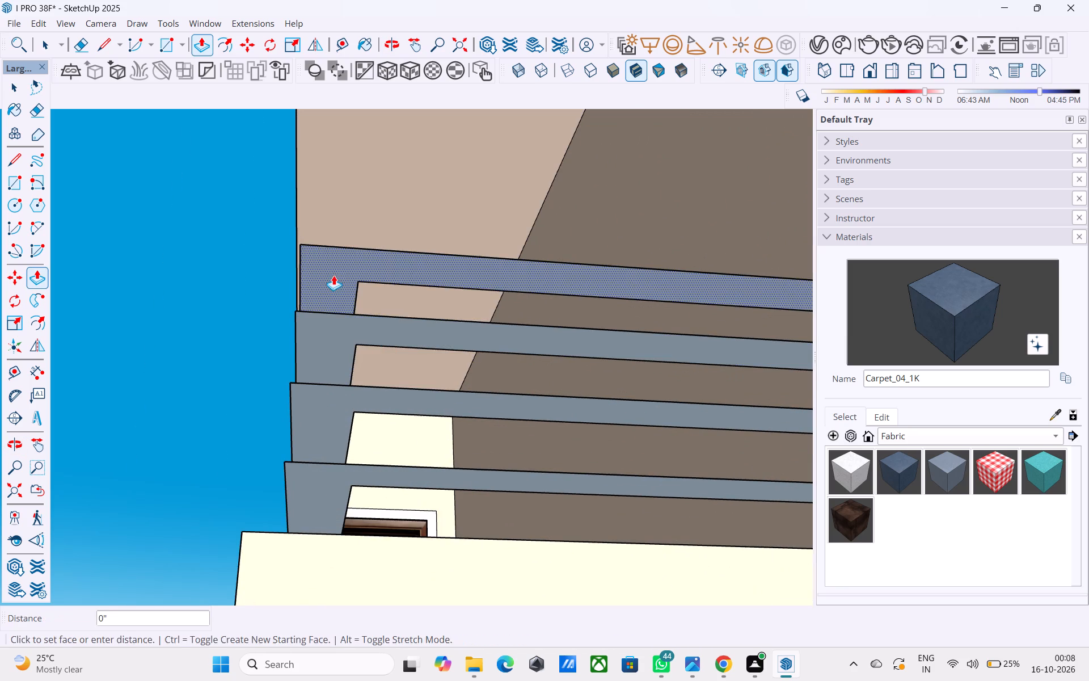
{"action": "double_click", "coordinate": [334, 275]}
{"action": "double_click", "coordinate": [331, 322]}
{"action": "double_click", "coordinate": [310, 410]}
{"action": "middle_click_drag", "start_coordinate": [330, 407], "coordinate": [459, 223], "text": "shift"}
{"action": "double_click", "coordinate": [437, 207]}
Repeat the 3" extrusion on all four rail faces of the lowest balcony.
{"action": "scroll", "coordinate": [444, 203], "scroll_direction": "down", "scroll_amount": 5}
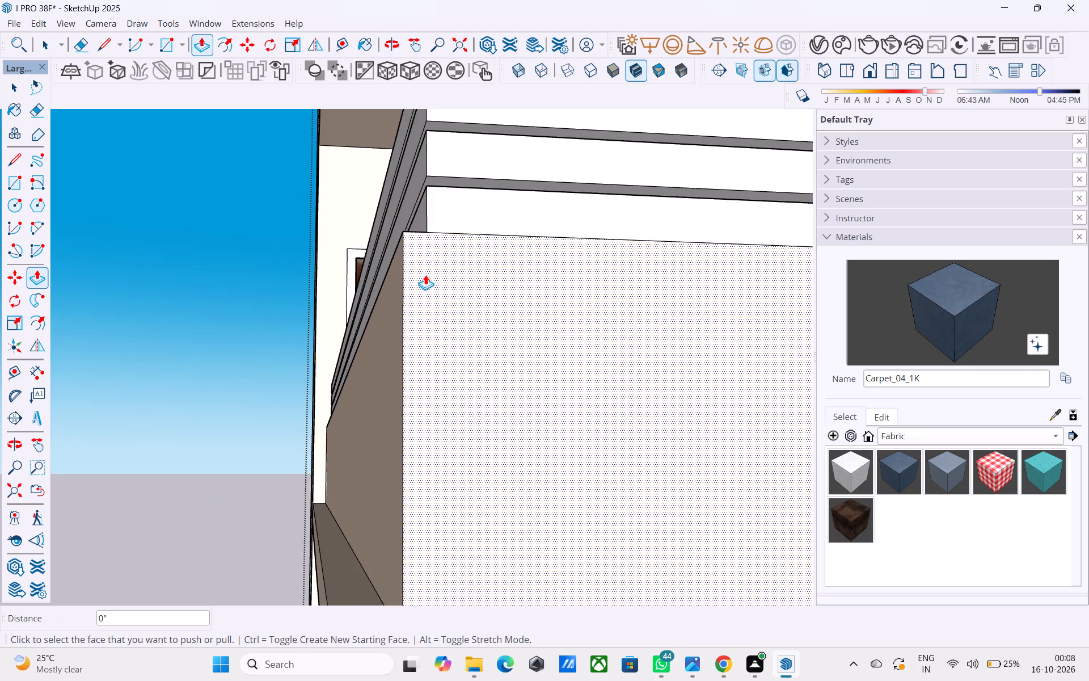
{"action": "scroll", "coordinate": [425, 275], "scroll_direction": "down", "scroll_amount": 12}
{"action": "scroll", "coordinate": [475, 275], "scroll_direction": "down", "scroll_amount": 13}
{"action": "middle_click_drag", "start_coordinate": [528, 406], "coordinate": [575, 266], "text": "shift"}
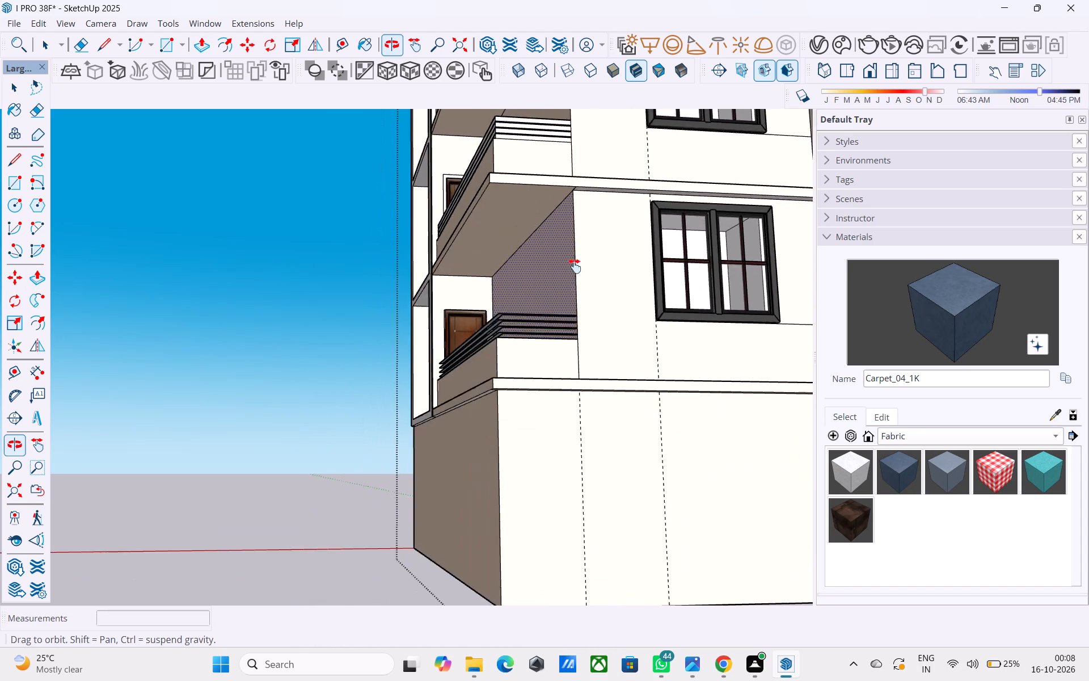
{"action": "middle_click_drag", "start_coordinate": [575, 266], "coordinate": [577, 244], "text": "shift"}
{"action": "scroll", "coordinate": [561, 254], "scroll_direction": "up", "scroll_amount": 14}
{"action": "double_click", "coordinate": [259, 175]}
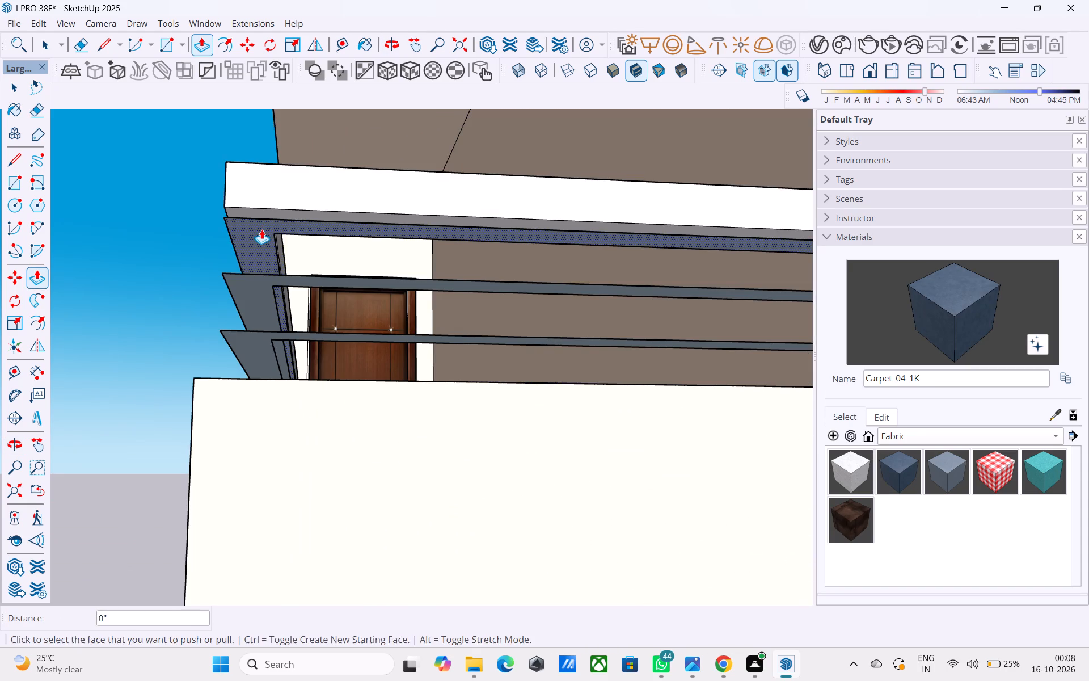
{"action": "double_click", "coordinate": [259, 232]}
{"action": "double_click", "coordinate": [247, 285]}
{"action": "left_click", "coordinate": [252, 339]}
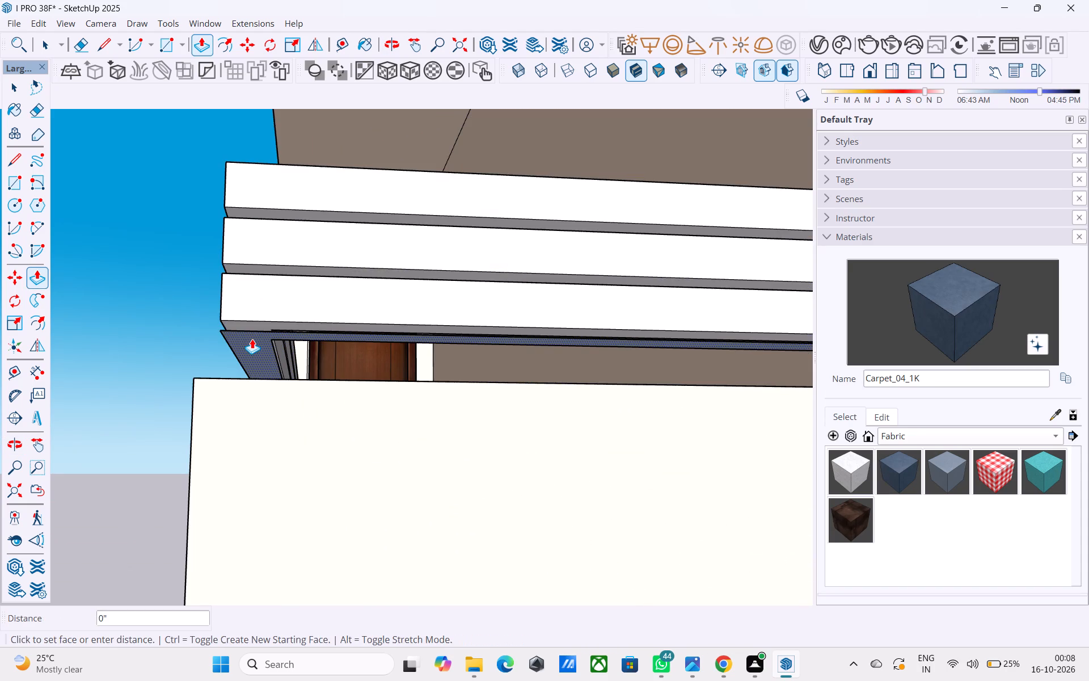
{"action": "left_click", "coordinate": [252, 339]}
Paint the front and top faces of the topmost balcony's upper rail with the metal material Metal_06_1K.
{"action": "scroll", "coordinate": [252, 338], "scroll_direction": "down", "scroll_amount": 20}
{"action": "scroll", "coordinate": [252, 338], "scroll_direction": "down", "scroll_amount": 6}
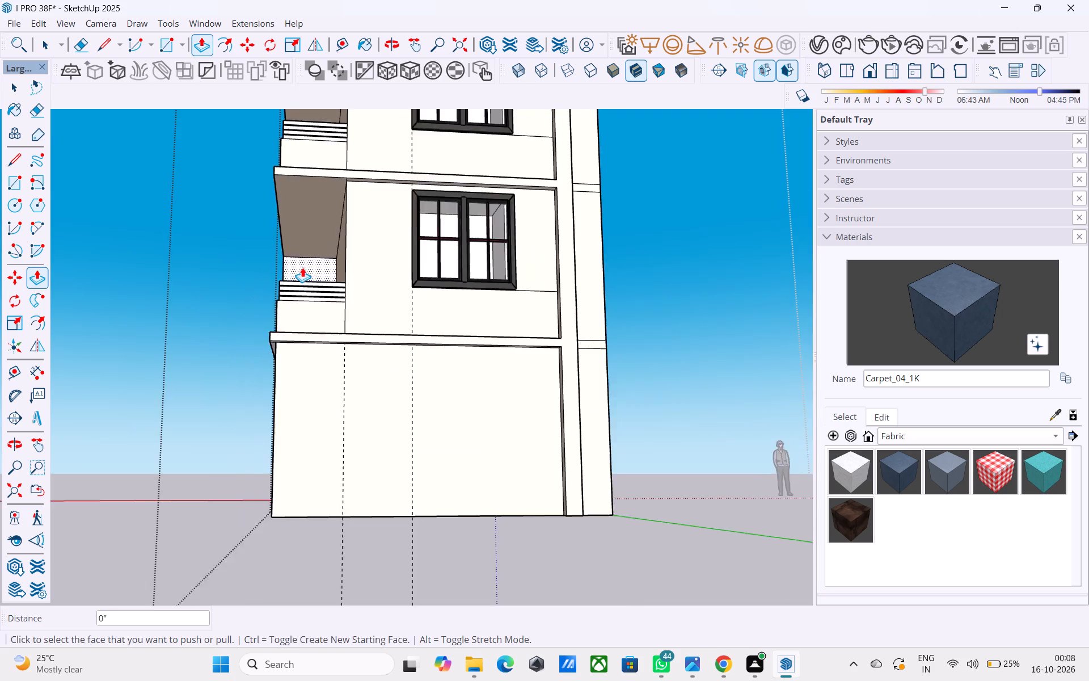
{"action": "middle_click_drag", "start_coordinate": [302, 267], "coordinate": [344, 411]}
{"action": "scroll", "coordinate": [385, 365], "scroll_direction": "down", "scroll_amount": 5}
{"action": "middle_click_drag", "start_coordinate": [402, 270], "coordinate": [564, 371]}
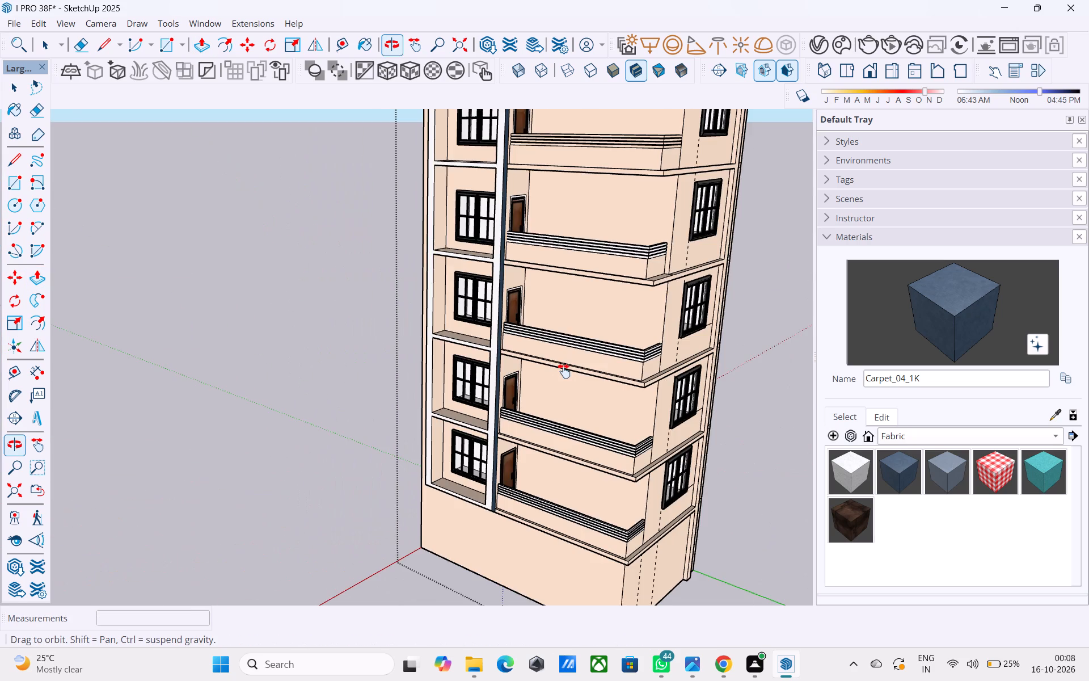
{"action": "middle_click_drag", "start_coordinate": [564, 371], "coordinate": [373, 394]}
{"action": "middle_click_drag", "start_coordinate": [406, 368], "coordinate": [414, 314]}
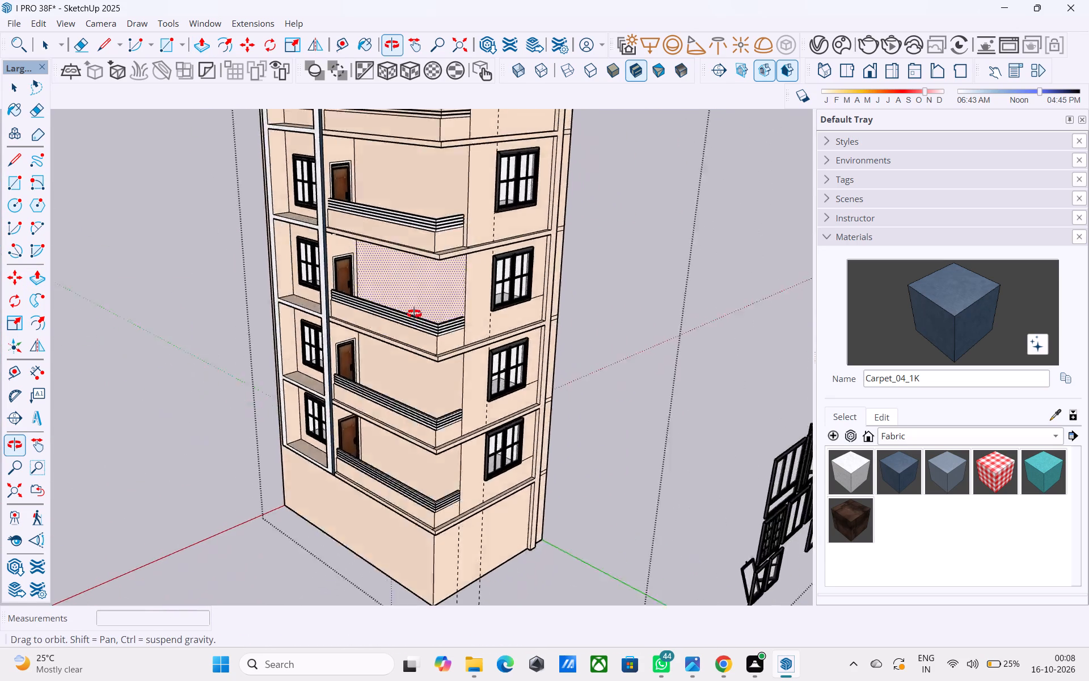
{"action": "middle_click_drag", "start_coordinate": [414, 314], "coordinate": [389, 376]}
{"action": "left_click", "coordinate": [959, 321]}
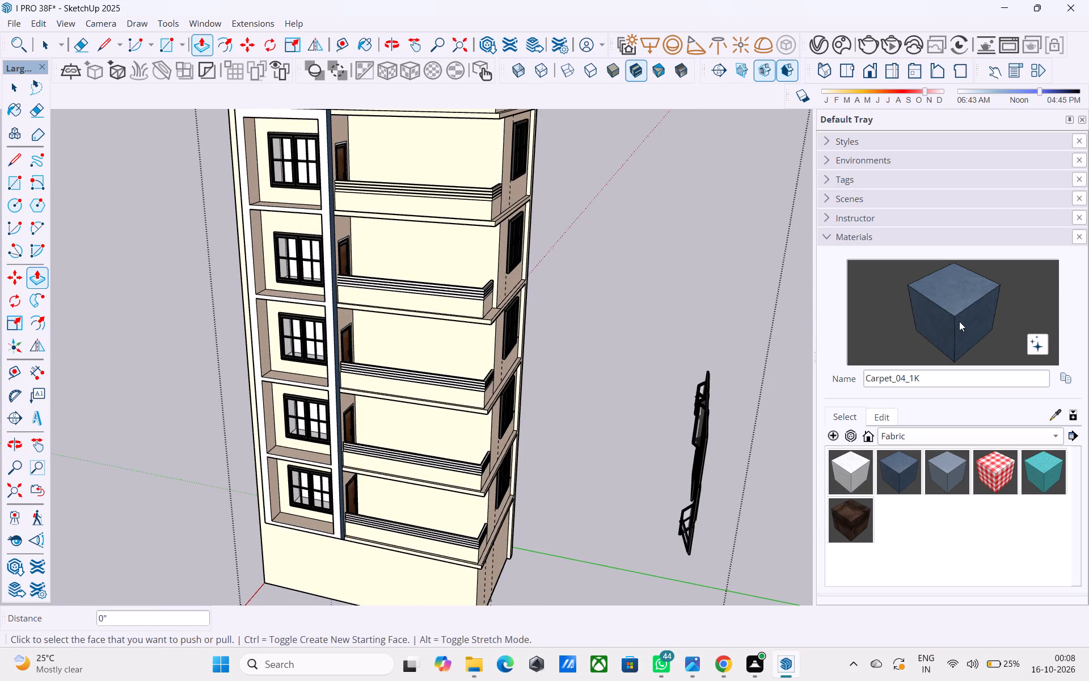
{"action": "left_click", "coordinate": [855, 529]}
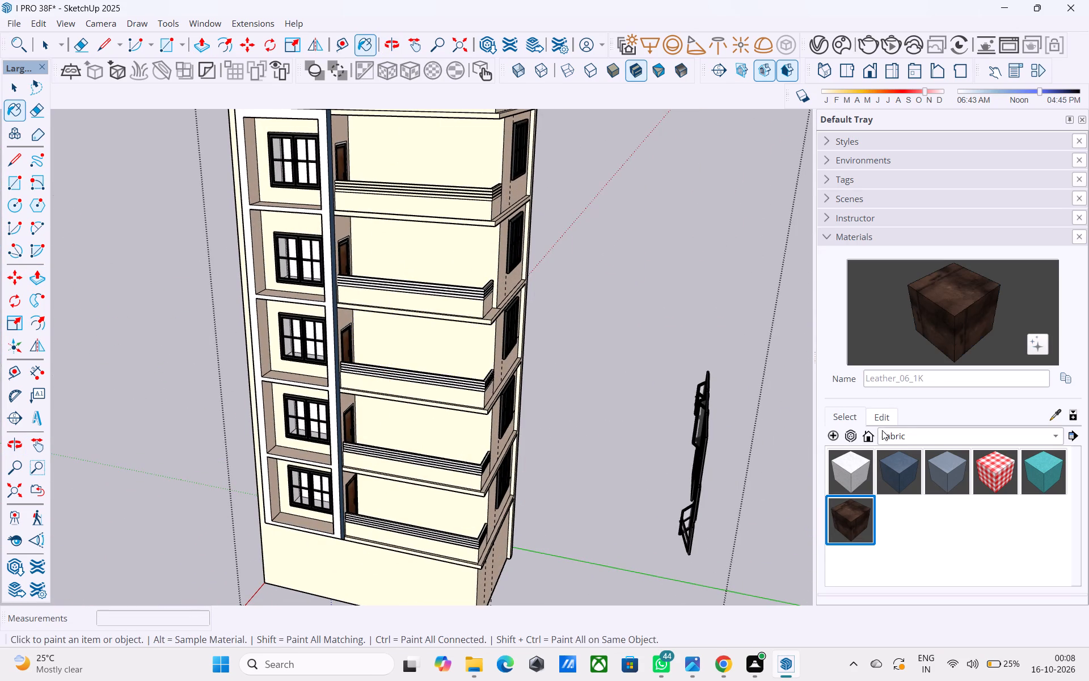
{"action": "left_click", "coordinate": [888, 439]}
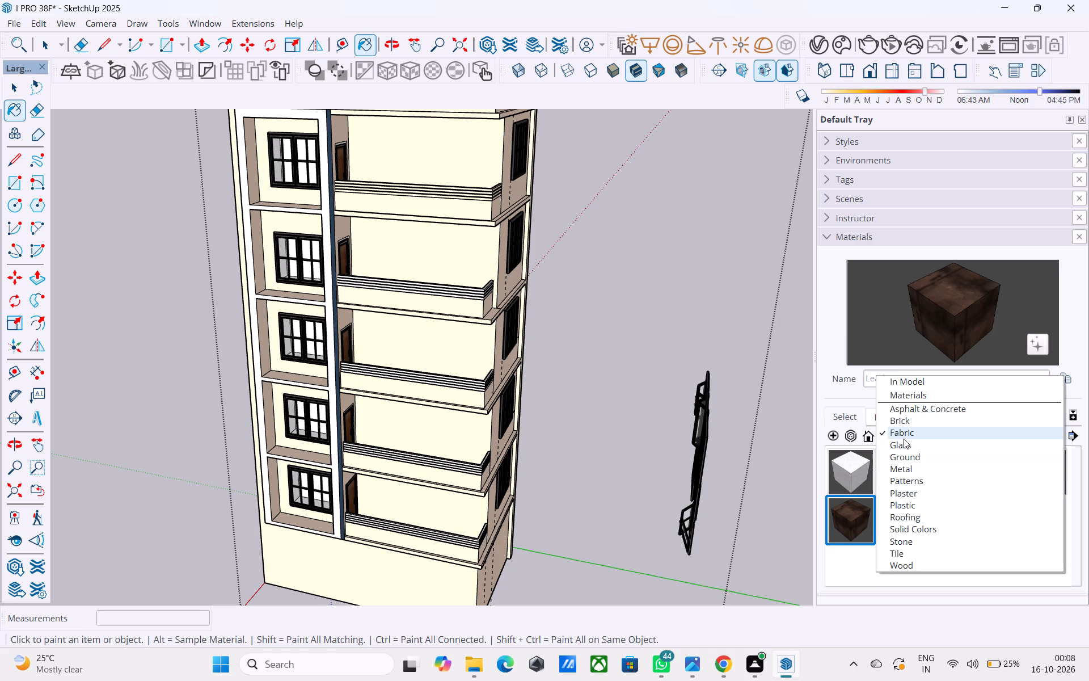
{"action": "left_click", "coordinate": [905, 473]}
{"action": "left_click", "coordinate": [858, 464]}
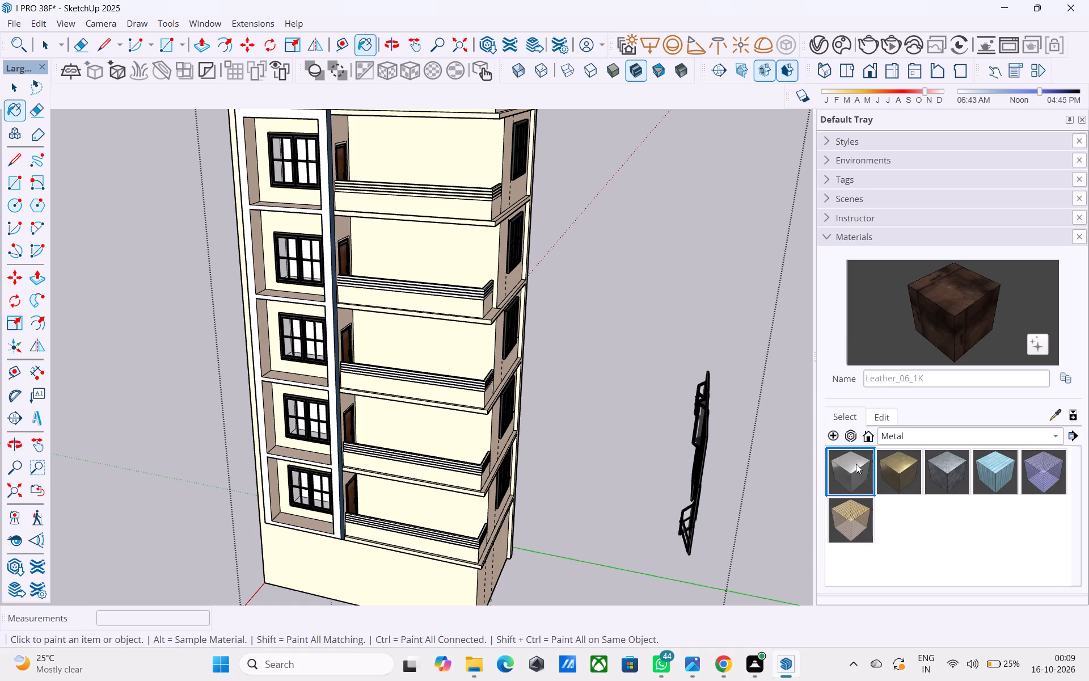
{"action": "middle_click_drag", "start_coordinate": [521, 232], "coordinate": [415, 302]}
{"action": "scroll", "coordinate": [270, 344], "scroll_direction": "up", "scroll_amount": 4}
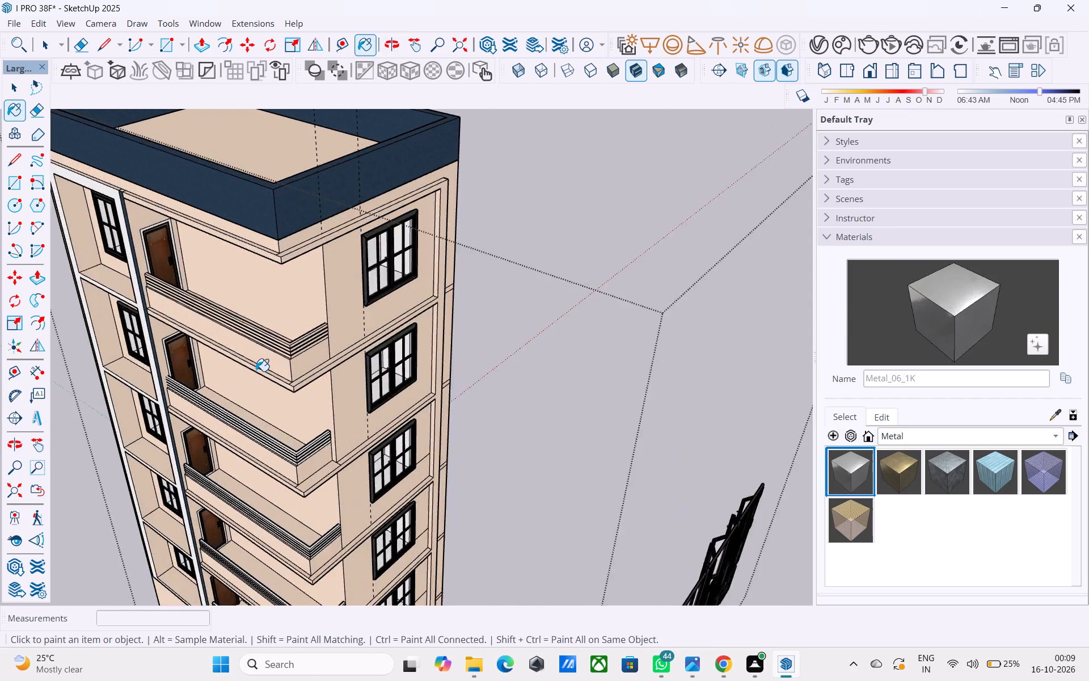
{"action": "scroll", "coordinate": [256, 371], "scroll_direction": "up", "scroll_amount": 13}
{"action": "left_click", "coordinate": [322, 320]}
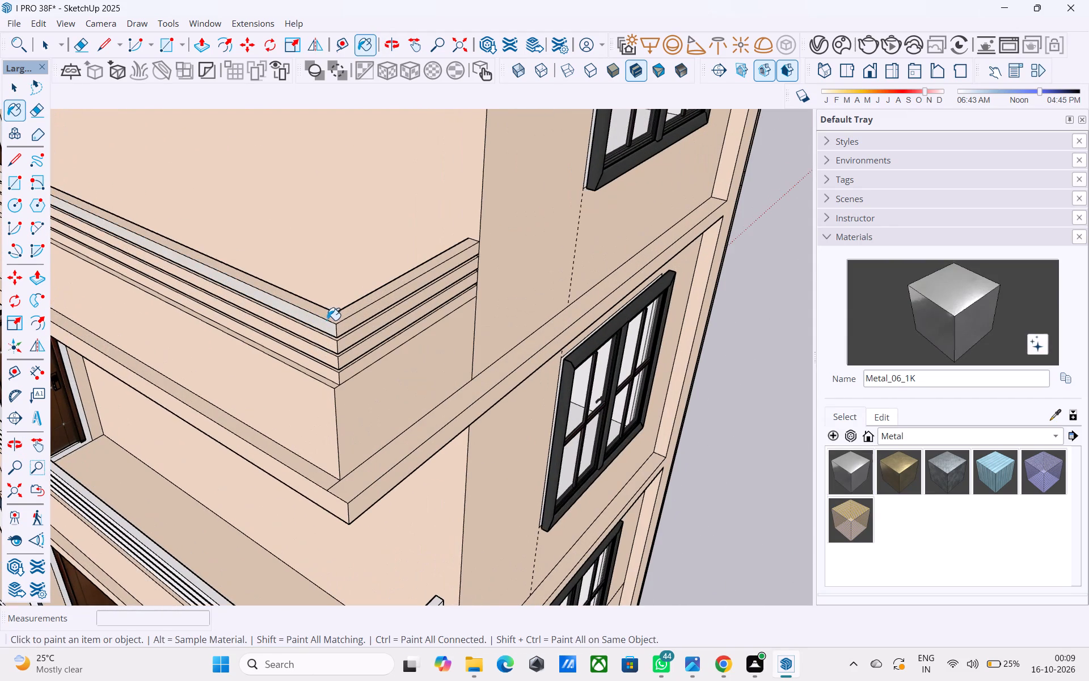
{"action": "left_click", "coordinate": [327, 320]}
Paint the upper rail of the topmost balcony with the in-model black material [Color_009]1.
{"action": "left_click", "coordinate": [901, 440]}
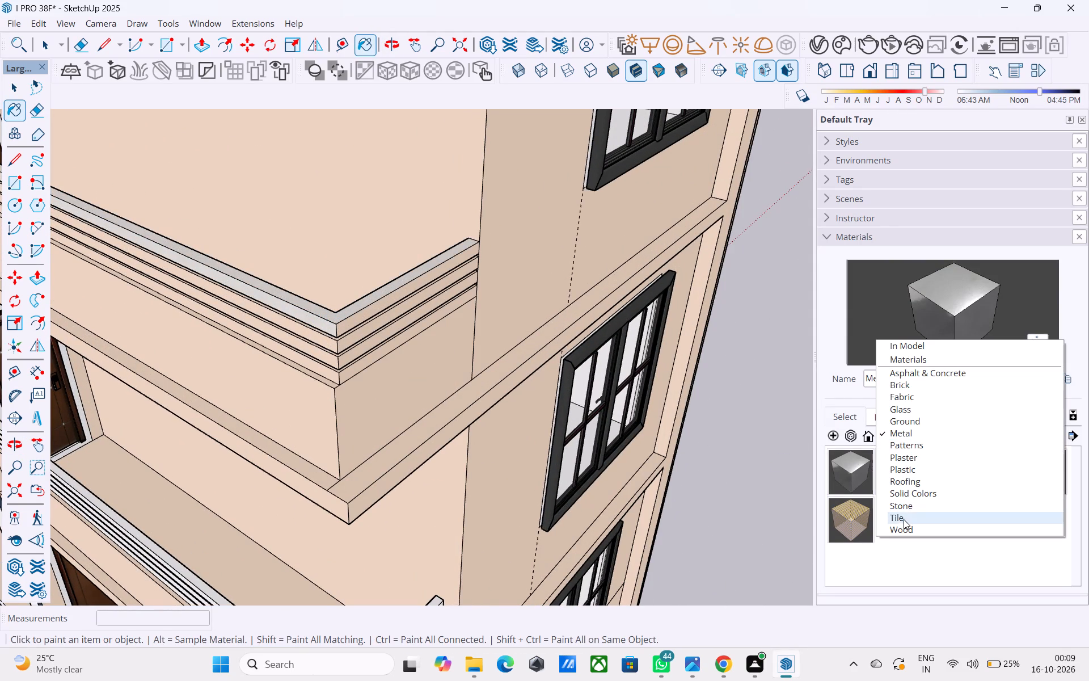
{"action": "left_click", "coordinate": [919, 347]}
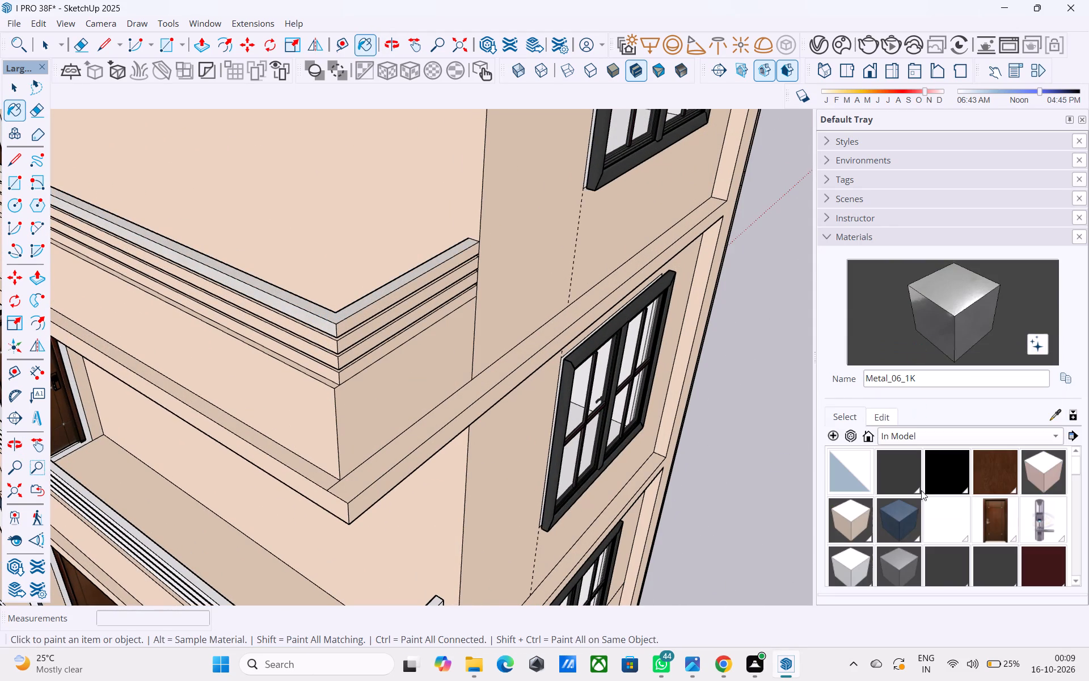
{"action": "scroll", "coordinate": [934, 491], "scroll_direction": "down", "scroll_amount": 1}
{"action": "left_click", "coordinate": [949, 472]}
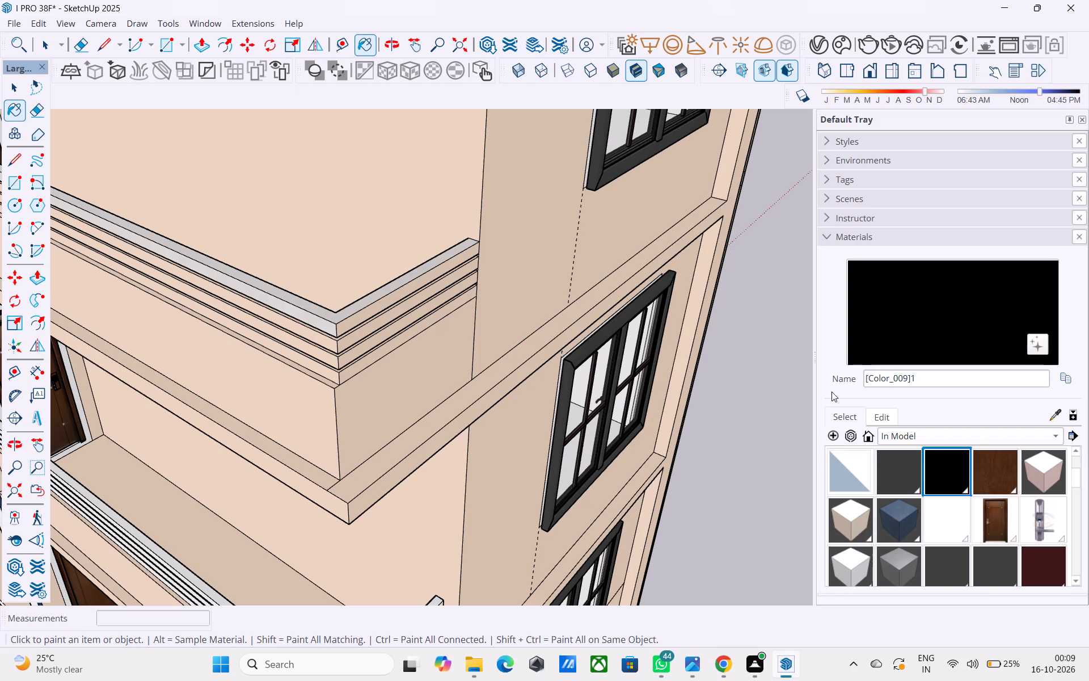
{"action": "scroll", "coordinate": [360, 317], "scroll_direction": "up", "scroll_amount": 4}
{"action": "left_click", "coordinate": [350, 320]}
{"action": "left_click", "coordinate": [344, 313]}
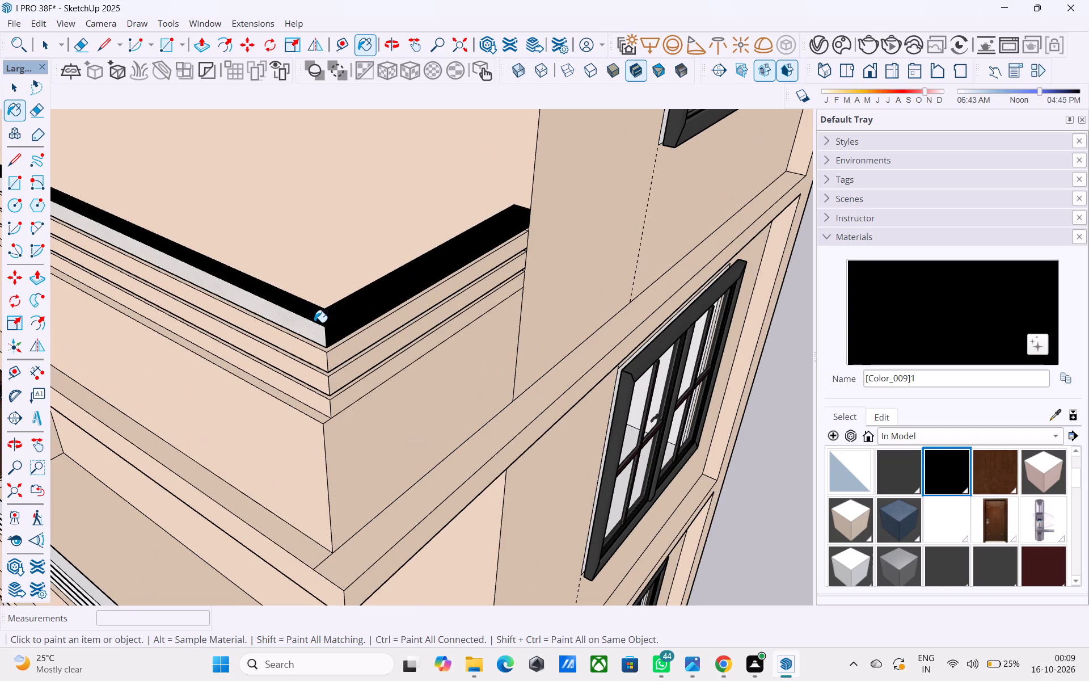
{"action": "left_click", "coordinate": [314, 322]}
{"action": "left_click", "coordinate": [316, 339]}
Paint the front and side faces of the three lower rails on the topmost balcony with the same black.
{"action": "middle_click_drag", "start_coordinate": [324, 338], "coordinate": [412, 261]}
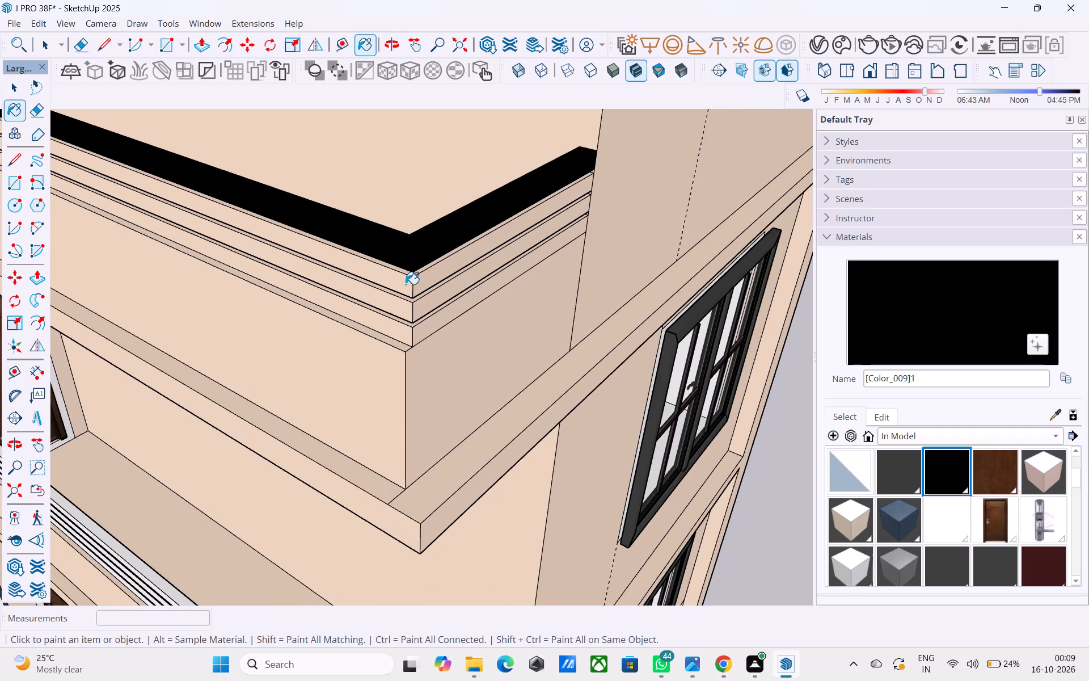
{"action": "left_click", "coordinate": [406, 284]}
{"action": "left_click", "coordinate": [419, 282]}
{"action": "left_click", "coordinate": [424, 303]}
{"action": "left_click", "coordinate": [407, 309]}
{"action": "left_click", "coordinate": [400, 334]}
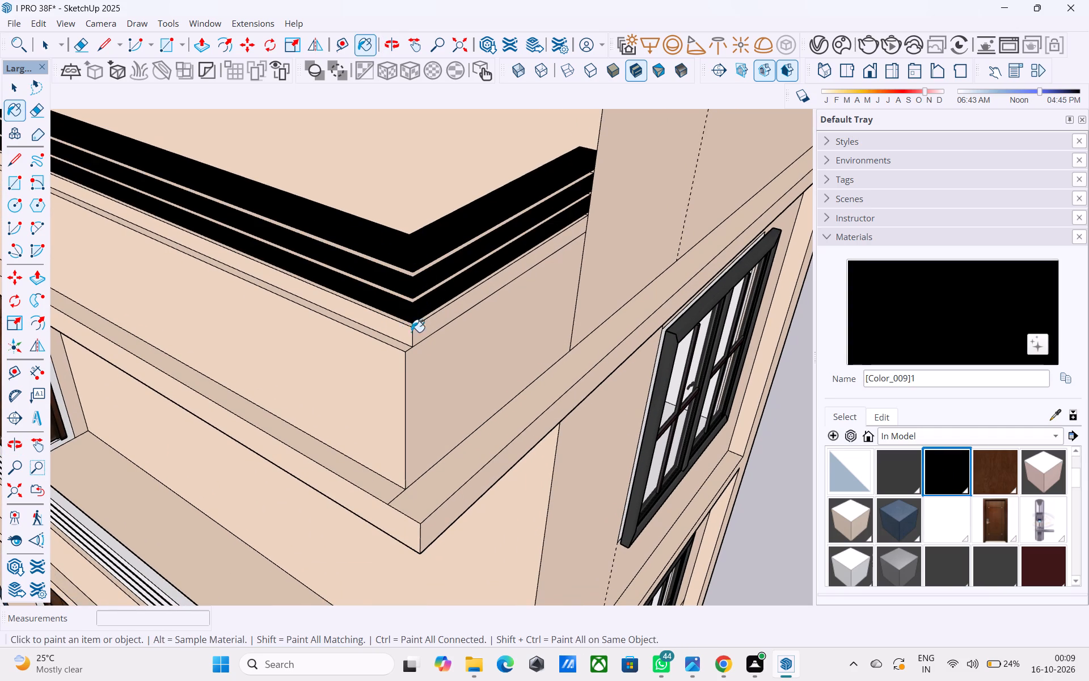
{"action": "left_click", "coordinate": [427, 323]}
{"action": "scroll", "coordinate": [412, 318], "scroll_direction": "up", "scroll_amount": 8}
{"action": "left_click", "coordinate": [415, 330]}
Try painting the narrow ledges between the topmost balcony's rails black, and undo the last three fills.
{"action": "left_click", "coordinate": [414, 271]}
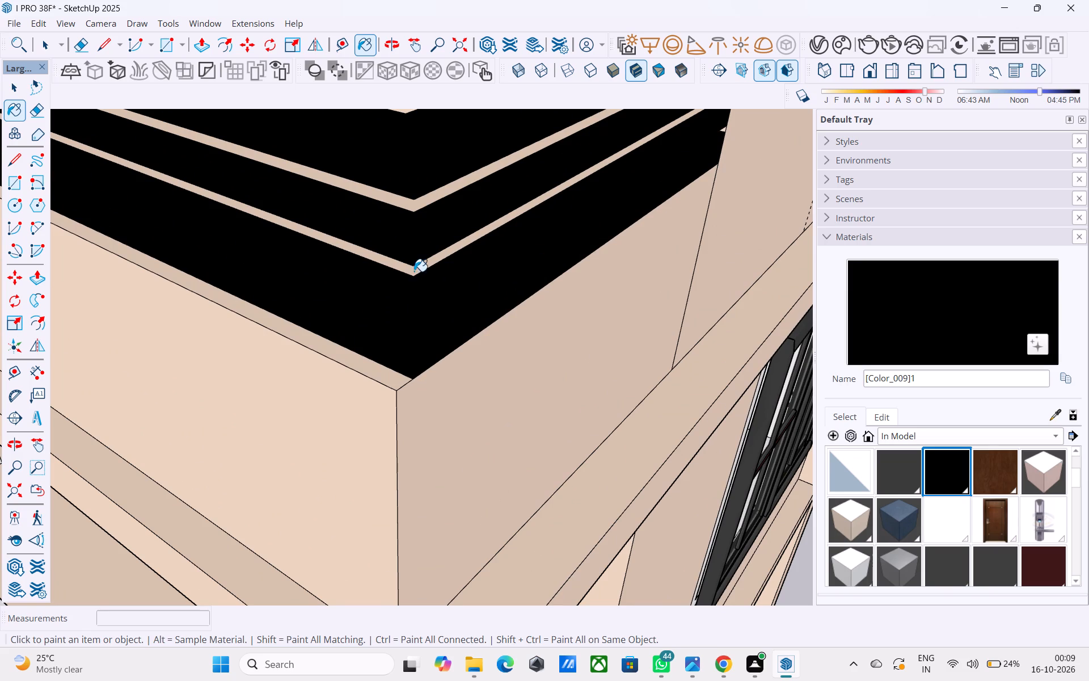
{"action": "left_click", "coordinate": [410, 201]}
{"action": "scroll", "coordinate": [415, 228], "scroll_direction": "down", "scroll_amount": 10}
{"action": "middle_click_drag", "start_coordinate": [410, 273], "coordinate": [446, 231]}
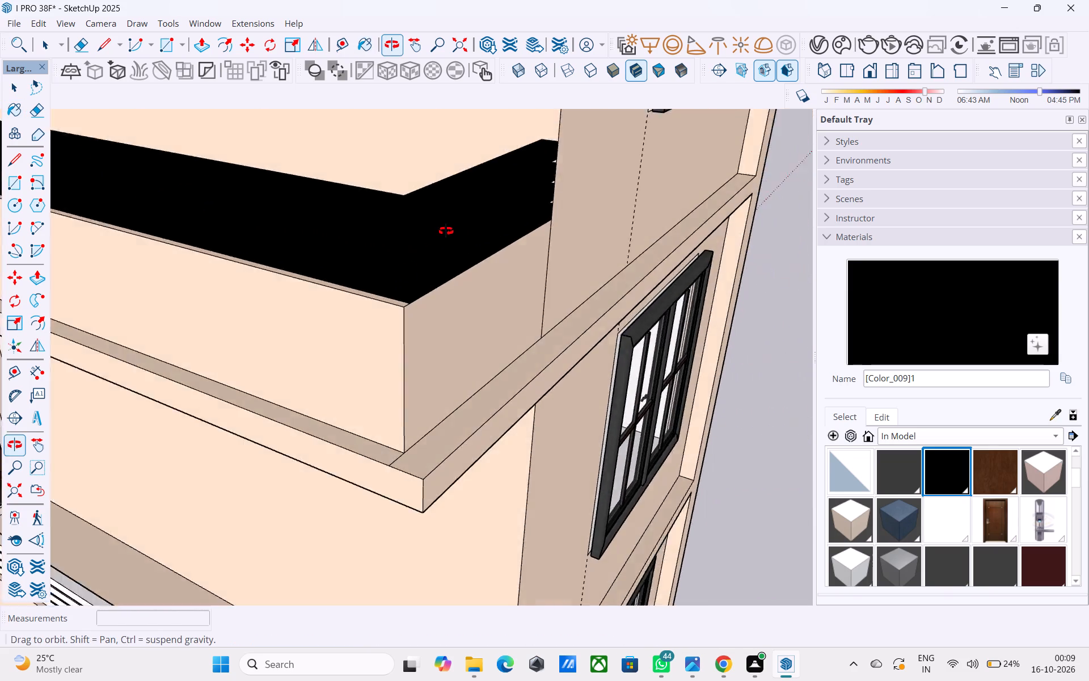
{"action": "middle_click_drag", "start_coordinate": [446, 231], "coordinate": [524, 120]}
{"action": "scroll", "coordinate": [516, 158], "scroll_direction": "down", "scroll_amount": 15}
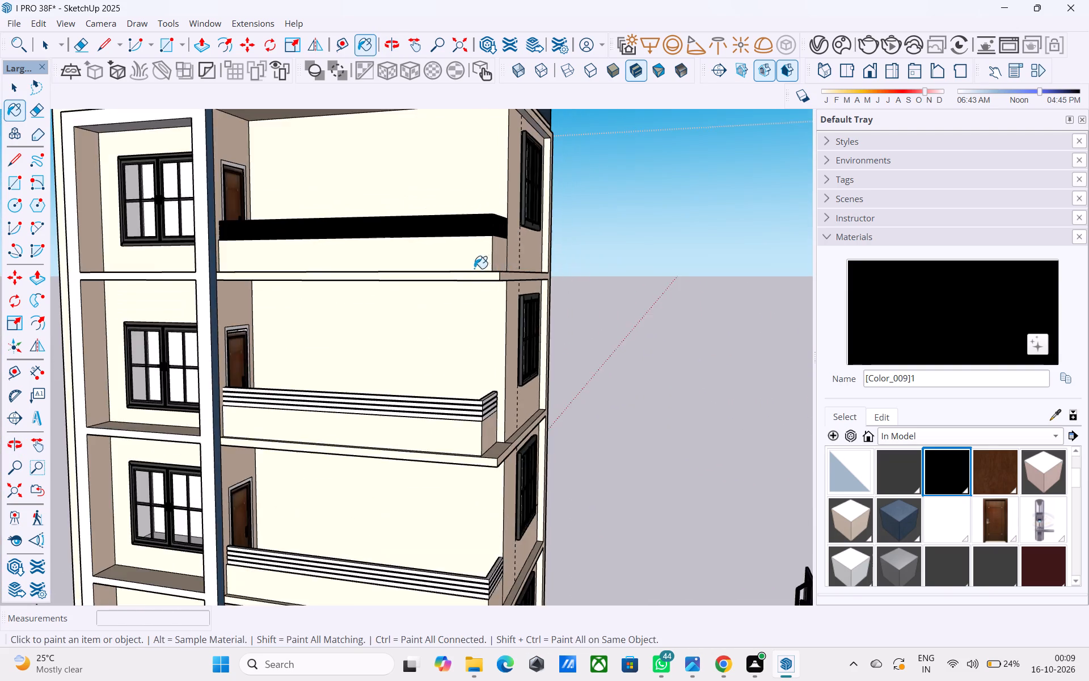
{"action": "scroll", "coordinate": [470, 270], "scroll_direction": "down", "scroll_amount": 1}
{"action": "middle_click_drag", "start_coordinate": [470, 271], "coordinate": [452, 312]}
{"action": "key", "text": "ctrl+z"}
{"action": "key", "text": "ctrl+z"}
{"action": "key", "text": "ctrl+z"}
Paint the narrow ledges between the topmost balcony's rails with black [Color_009]1.
{"action": "scroll", "coordinate": [478, 236], "scroll_direction": "up", "scroll_amount": 8, "text": "ctrl"}
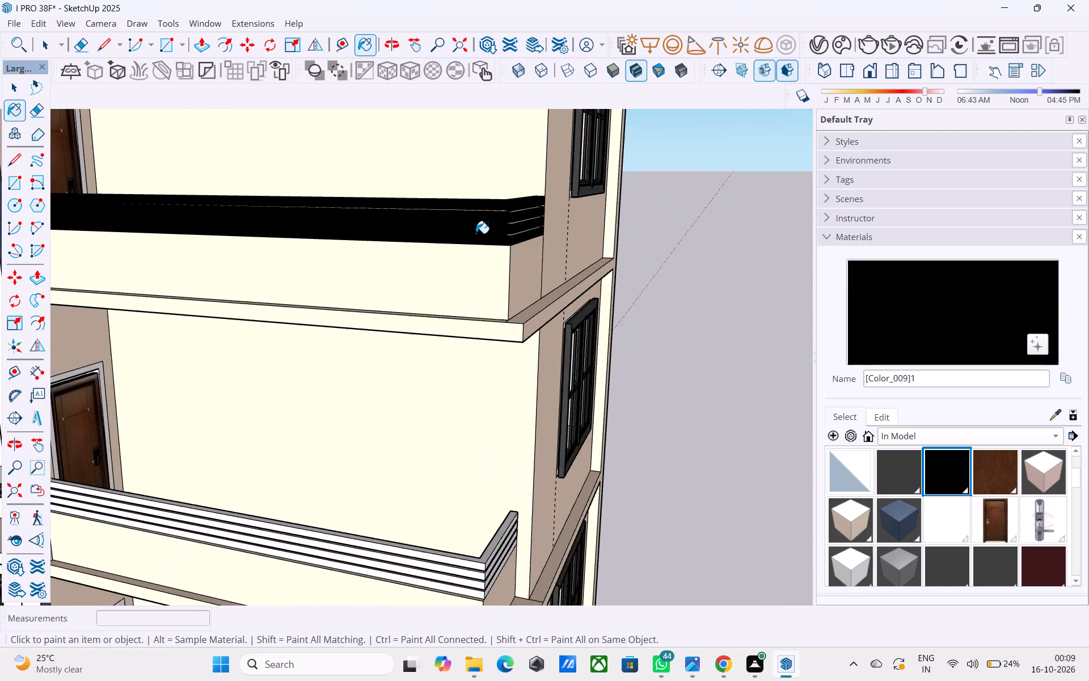
{"action": "middle_click_drag", "start_coordinate": [466, 236], "coordinate": [453, 280]}
{"action": "scroll", "coordinate": [518, 241], "scroll_direction": "up", "scroll_amount": 16}
{"action": "left_click", "coordinate": [500, 217]}
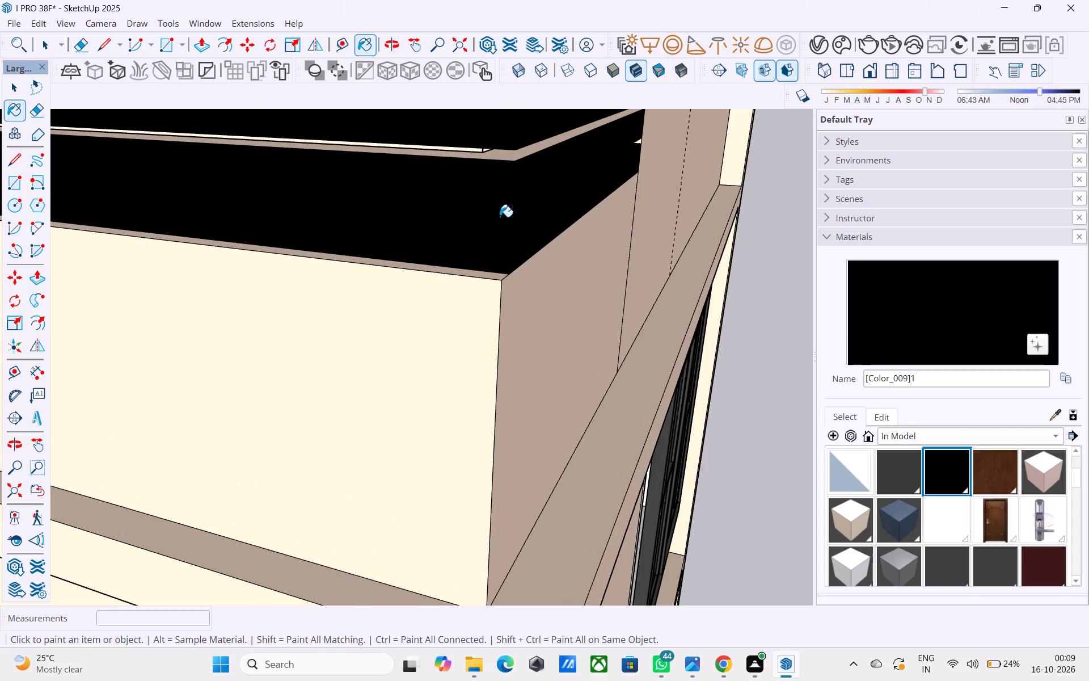
{"action": "middle_click_drag", "start_coordinate": [500, 217], "coordinate": [467, 291]}
{"action": "left_click", "coordinate": [503, 165]}
{"action": "left_click", "coordinate": [499, 172]}
{"action": "middle_click_drag", "start_coordinate": [497, 173], "coordinate": [484, 209]}
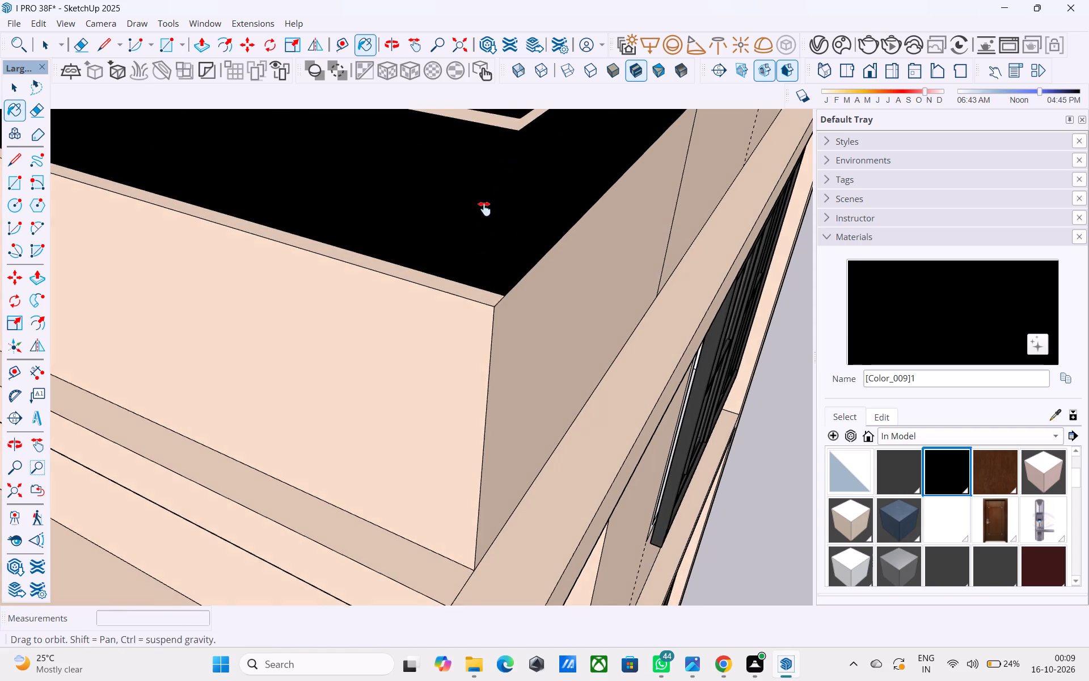
{"action": "middle_click_drag", "start_coordinate": [484, 209], "coordinate": [473, 299]}
{"action": "left_click", "coordinate": [471, 234]}
Paint the four long front rail faces of the second balcony from the top with black [Color_009]1.
{"action": "scroll", "coordinate": [471, 221], "scroll_direction": "down", "scroll_amount": 16}
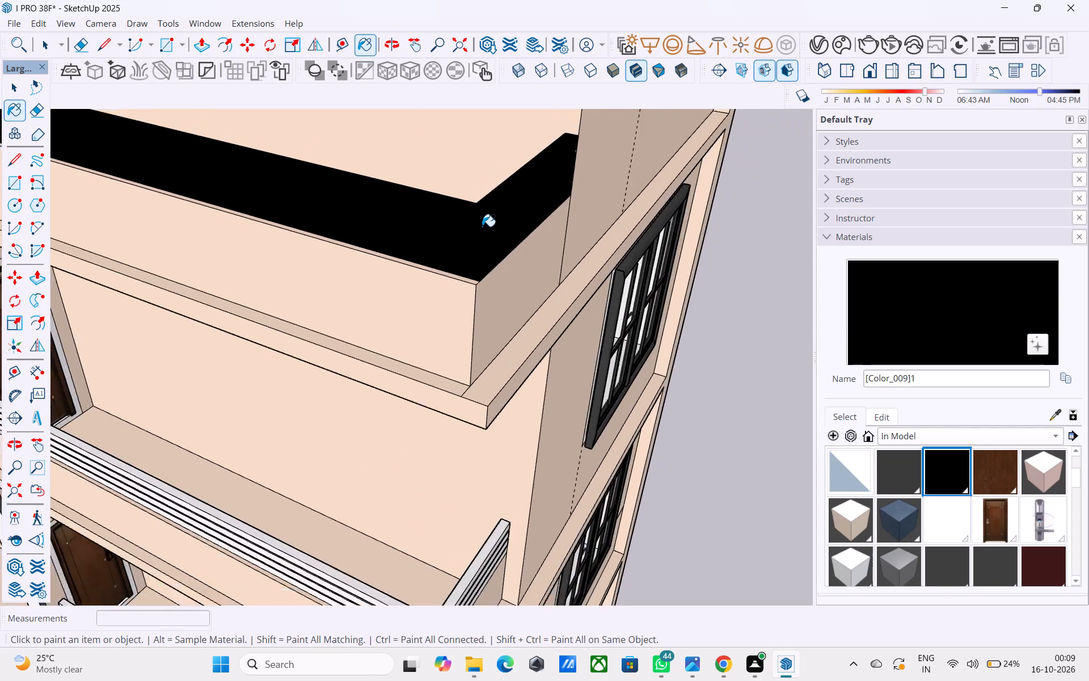
{"action": "scroll", "coordinate": [482, 226], "scroll_direction": "down", "scroll_amount": 9}
{"action": "scroll", "coordinate": [435, 377], "scroll_direction": "up", "scroll_amount": 1}
{"action": "middle_click_drag", "start_coordinate": [434, 385], "coordinate": [440, 358]}
{"action": "scroll", "coordinate": [433, 369], "scroll_direction": "up", "scroll_amount": 14}
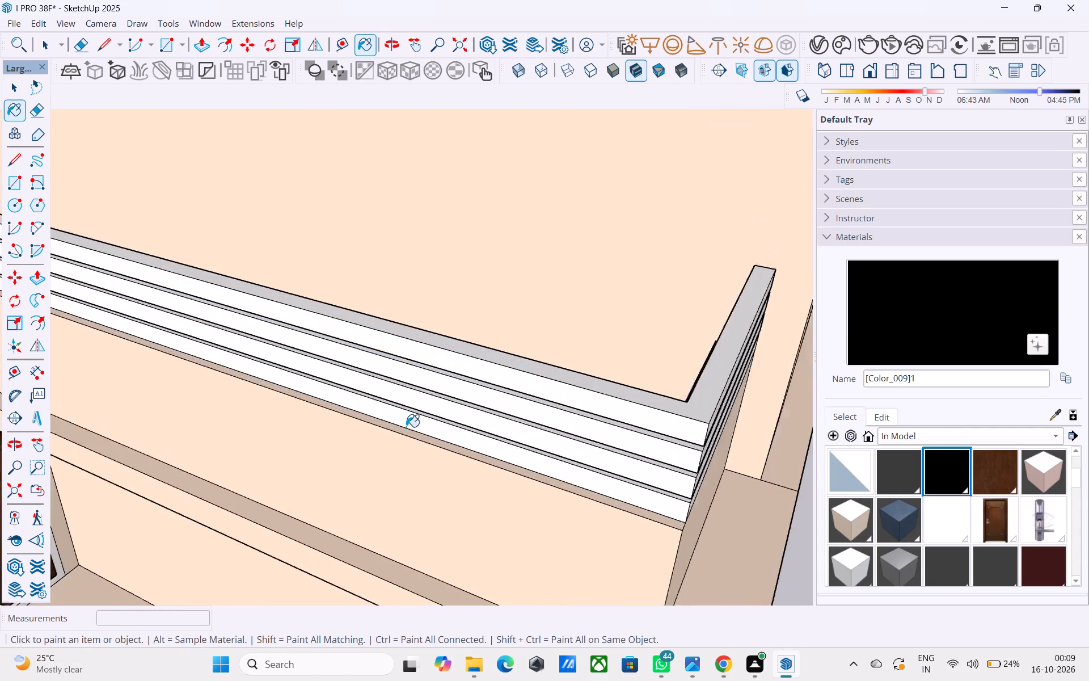
{"action": "scroll", "coordinate": [406, 427], "scroll_direction": "up", "scroll_amount": 5}
{"action": "left_click", "coordinate": [410, 418]}
{"action": "left_click", "coordinate": [420, 380]}
{"action": "left_click", "coordinate": [430, 344]}
{"action": "left_click", "coordinate": [441, 300]}
Paint the four short-side rail faces and the top edge of the same balcony's railing black.
{"action": "scroll", "coordinate": [440, 318], "scroll_direction": "down", "scroll_amount": 5}
{"action": "middle_click_drag", "start_coordinate": [439, 321], "coordinate": [453, 264]}
{"action": "scroll", "coordinate": [457, 249], "scroll_direction": "down", "scroll_amount": 12}
{"action": "middle_click_drag", "start_coordinate": [582, 280], "coordinate": [533, 291]}
{"action": "scroll", "coordinate": [542, 290], "scroll_direction": "up", "scroll_amount": 7}
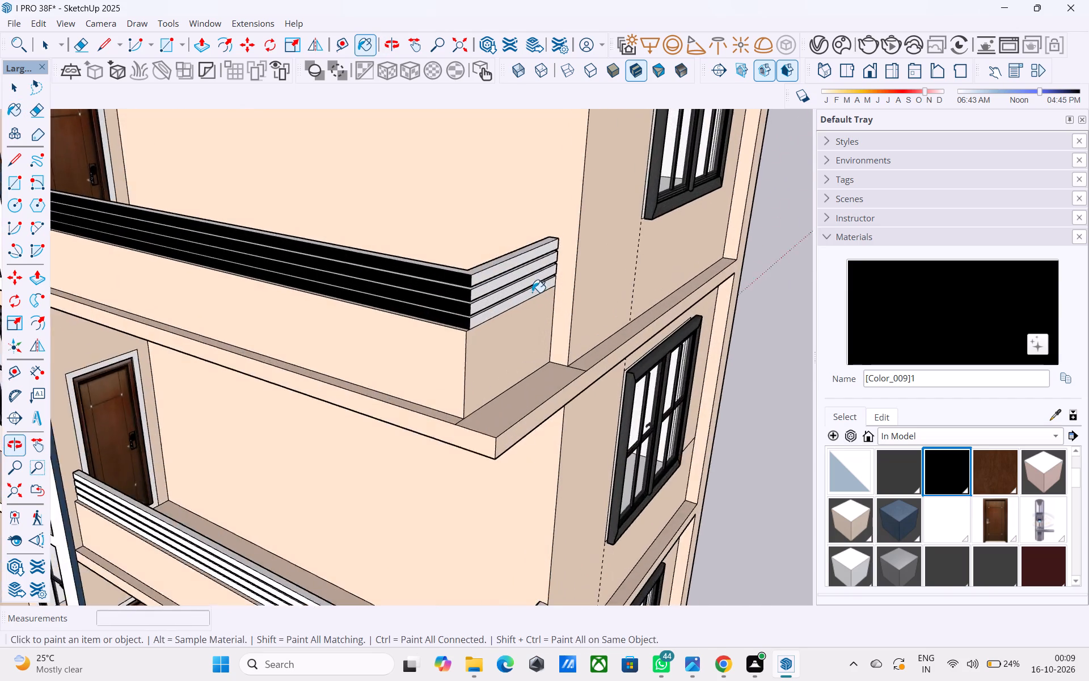
{"action": "scroll", "coordinate": [532, 292], "scroll_direction": "up", "scroll_amount": 9}
{"action": "left_click", "coordinate": [524, 297]}
{"action": "left_click", "coordinate": [525, 275]}
{"action": "left_click", "coordinate": [517, 245]}
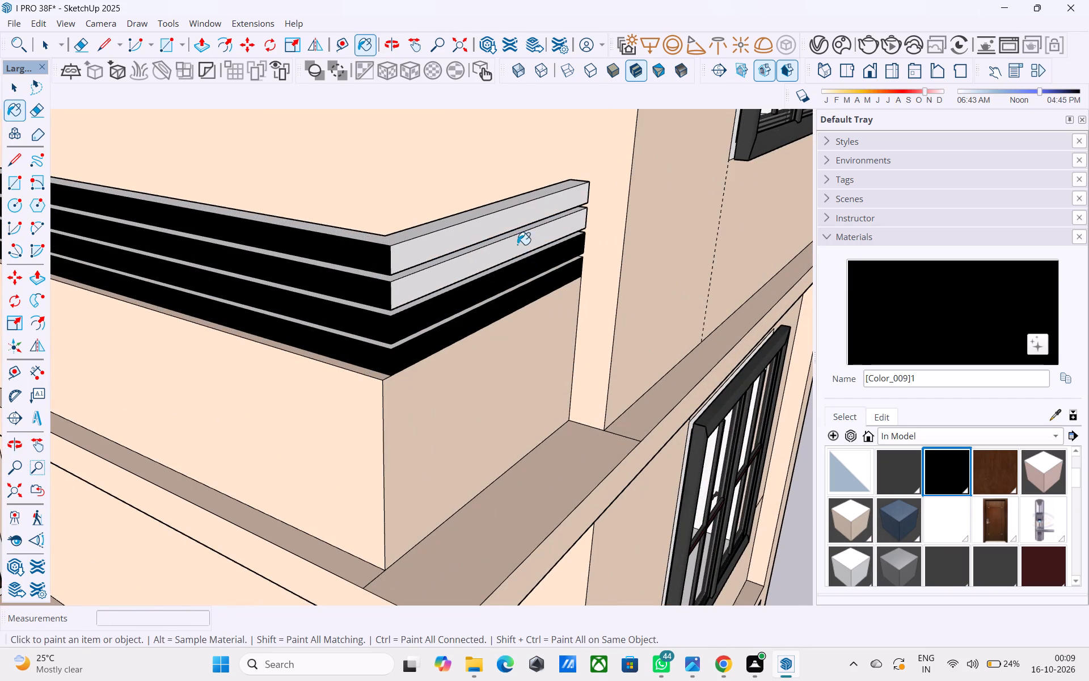
{"action": "left_click", "coordinate": [509, 205]}
{"action": "left_click", "coordinate": [509, 214]}
Paint the four long front rail faces of the third balcony from the bottom with black [Color_009]1.
{"action": "scroll", "coordinate": [514, 213], "scroll_direction": "down", "scroll_amount": 17}
{"action": "scroll", "coordinate": [513, 171], "scroll_direction": "up", "scroll_amount": 1}
{"action": "scroll", "coordinate": [513, 171], "scroll_direction": "down", "scroll_amount": 2}
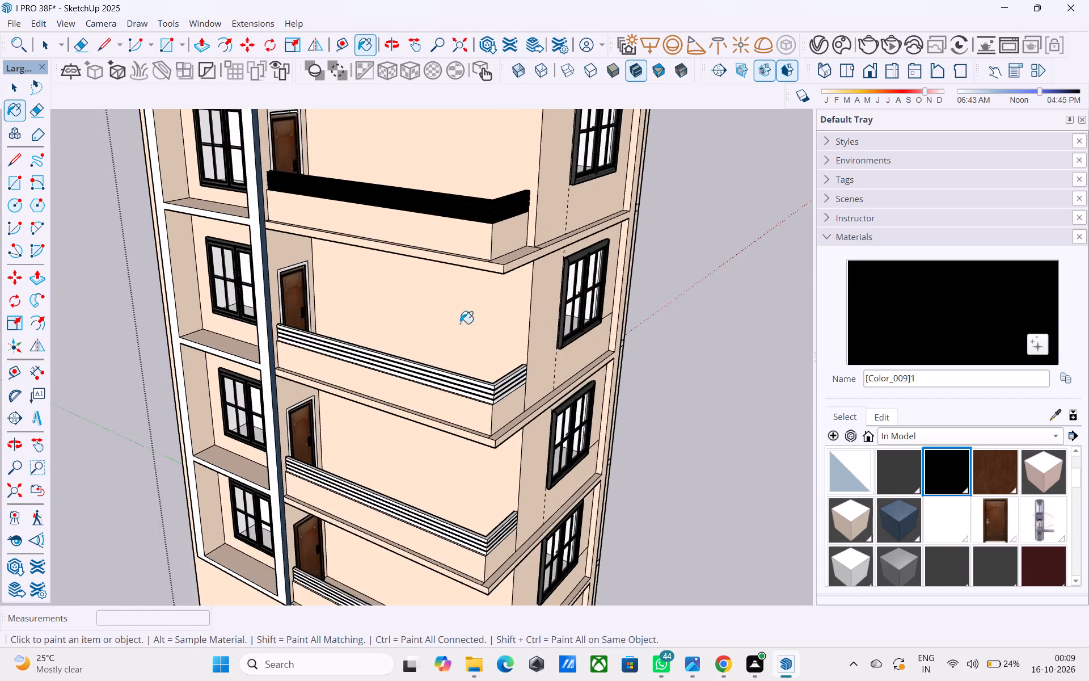
{"action": "scroll", "coordinate": [460, 323], "scroll_direction": "down", "scroll_amount": 1}
{"action": "scroll", "coordinate": [509, 420], "scroll_direction": "up", "scroll_amount": 17}
{"action": "left_click", "coordinate": [446, 368]}
{"action": "left_click", "coordinate": [452, 350]}
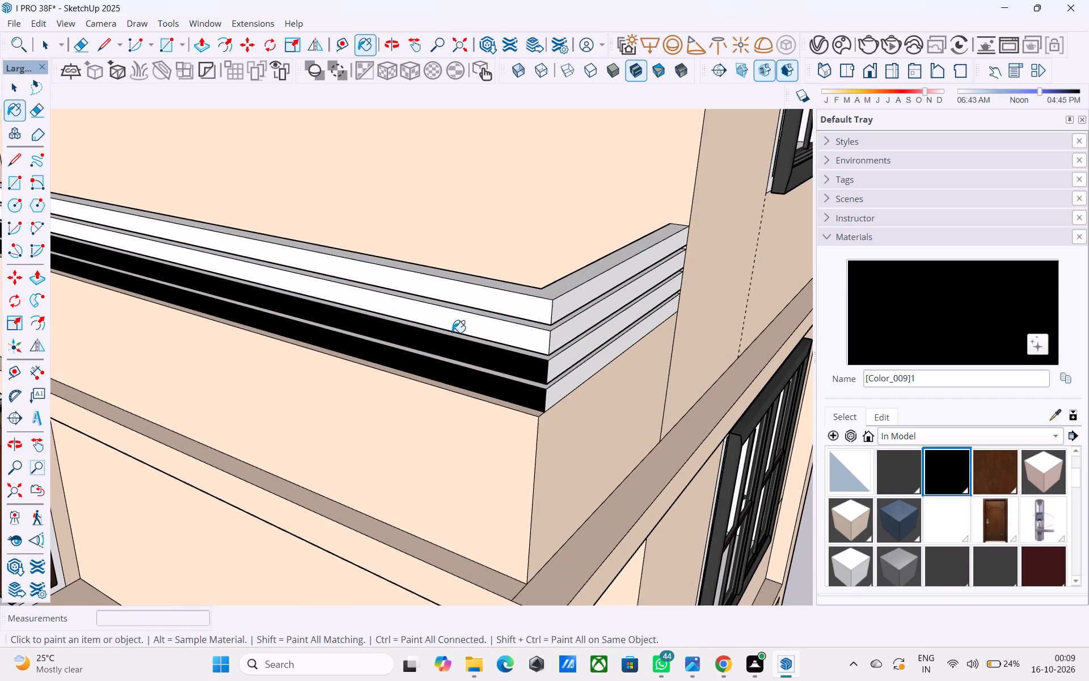
{"action": "left_click", "coordinate": [452, 327]}
{"action": "left_click", "coordinate": [461, 298]}
{"action": "left_click", "coordinate": [470, 282]}
Paint the top edge and the four short-side rail faces of the same balcony's railing black.
{"action": "left_click", "coordinate": [509, 284]}
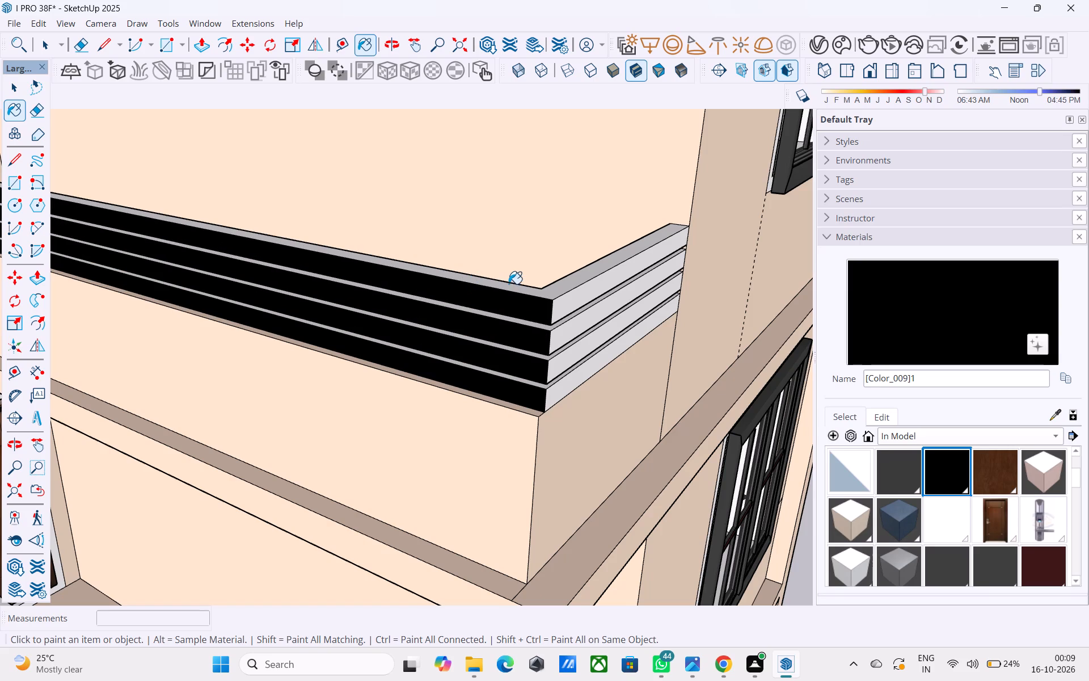
{"action": "left_click", "coordinate": [563, 304]}
{"action": "left_click", "coordinate": [566, 285]}
{"action": "left_click", "coordinate": [573, 331]}
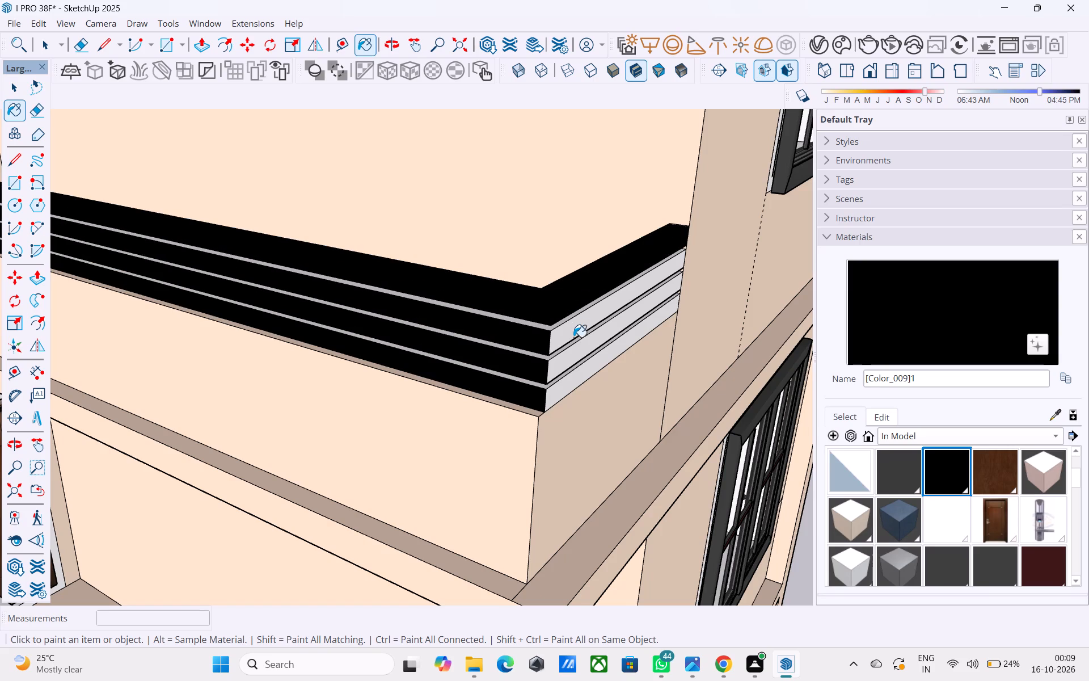
{"action": "left_click", "coordinate": [576, 348]}
{"action": "left_click", "coordinate": [570, 387]}
Paint the front, top and short-side faces of all four rails on the second balcony from the bottom black.
{"action": "scroll", "coordinate": [572, 300], "scroll_direction": "down", "scroll_amount": 13}
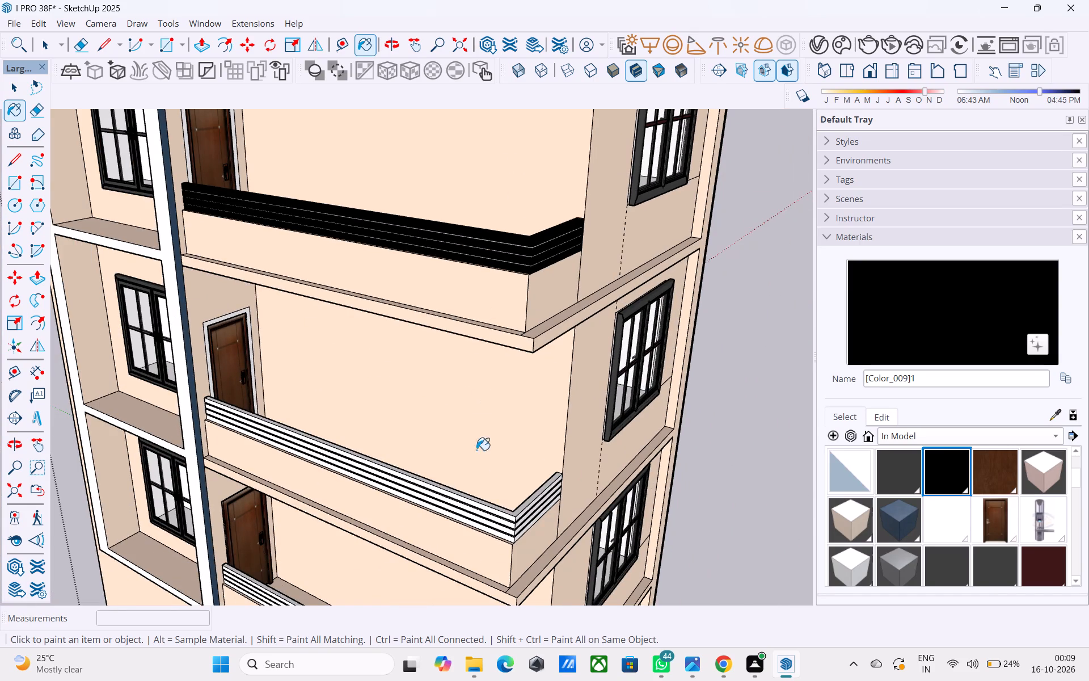
{"action": "scroll", "coordinate": [501, 494], "scroll_direction": "down", "scroll_amount": 2}
{"action": "middle_click_drag", "start_coordinate": [495, 494], "coordinate": [480, 294]}
{"action": "scroll", "coordinate": [483, 300], "scroll_direction": "up", "scroll_amount": 14}
{"action": "left_click", "coordinate": [493, 305]}
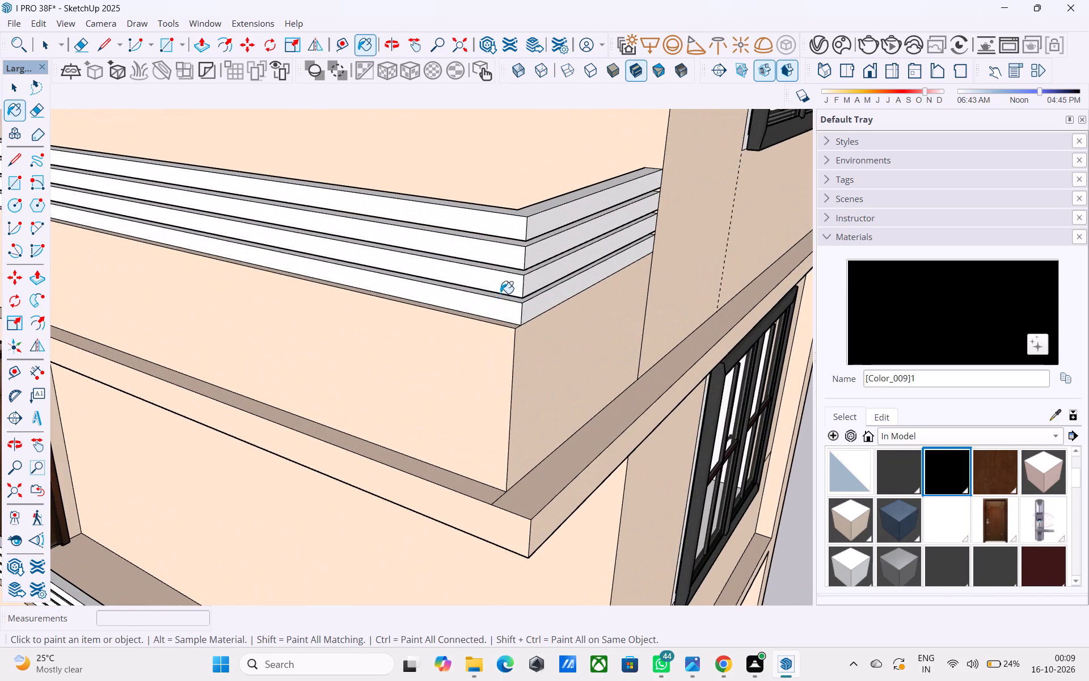
{"action": "left_click", "coordinate": [501, 285]}
{"action": "left_click", "coordinate": [501, 261]}
{"action": "left_click", "coordinate": [506, 236]}
{"action": "left_click", "coordinate": [529, 217]}
{"action": "left_click", "coordinate": [534, 228]}
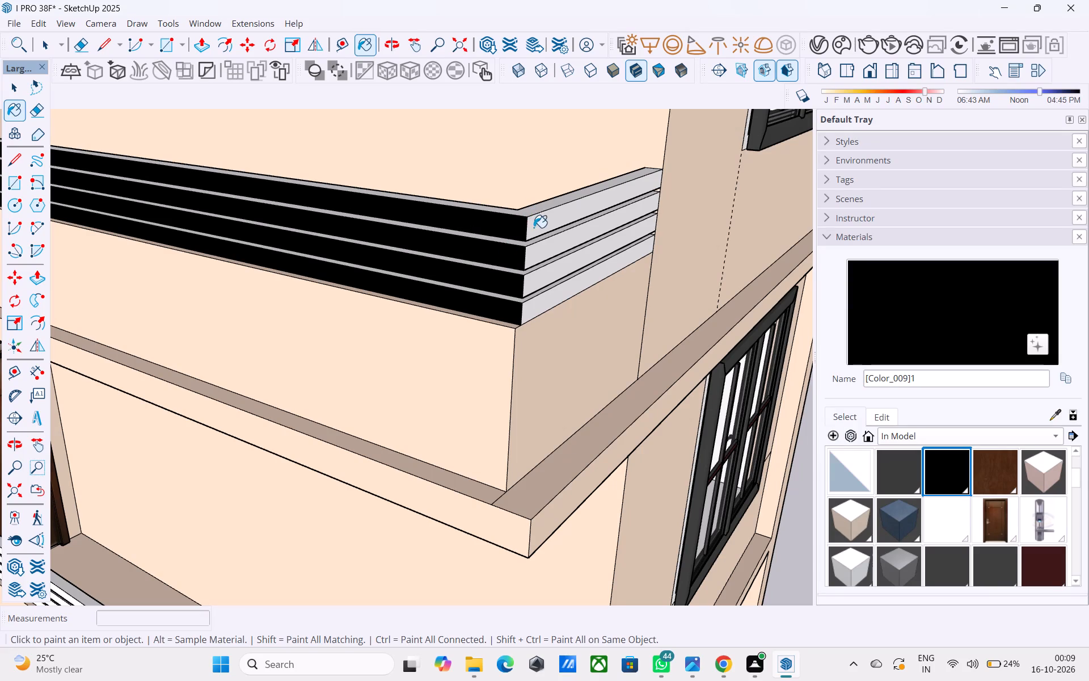
{"action": "left_click", "coordinate": [531, 213]}
{"action": "left_click", "coordinate": [546, 254]}
{"action": "left_click", "coordinate": [546, 277]}
{"action": "left_click", "coordinate": [543, 300]}
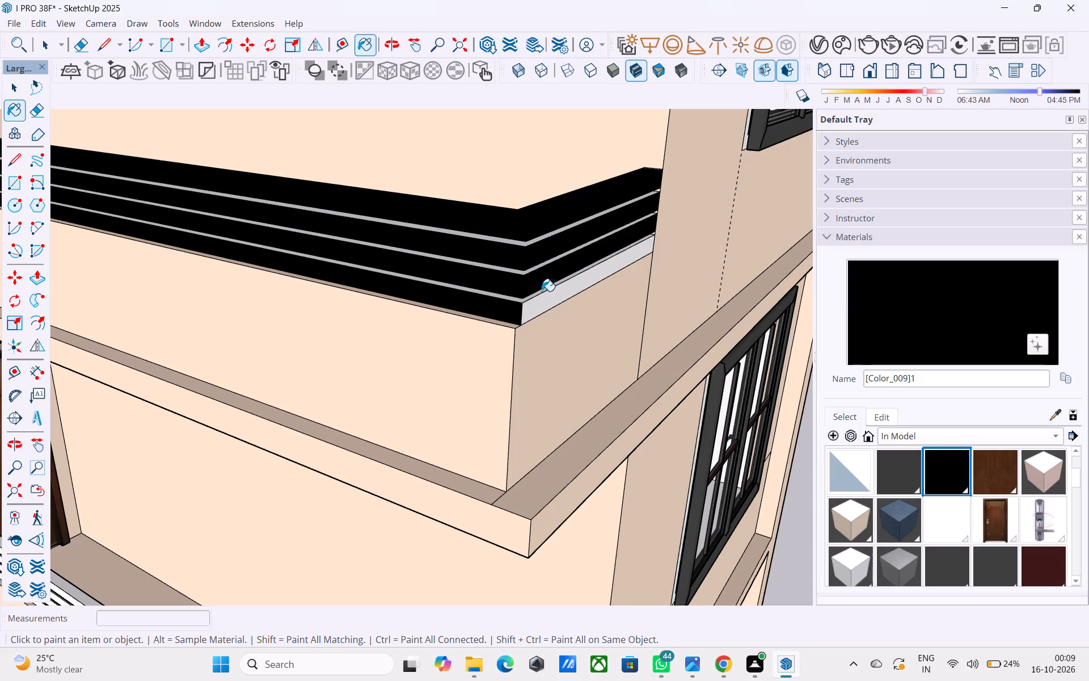
Paint the front, top and short-side faces of all four rails on the lowest balcony black with [Color_009]1.
{"action": "scroll", "coordinate": [543, 208], "scroll_direction": "down", "scroll_amount": 10}
{"action": "scroll", "coordinate": [515, 510], "scroll_direction": "up", "scroll_amount": 13}
{"action": "left_click", "coordinate": [499, 554]}
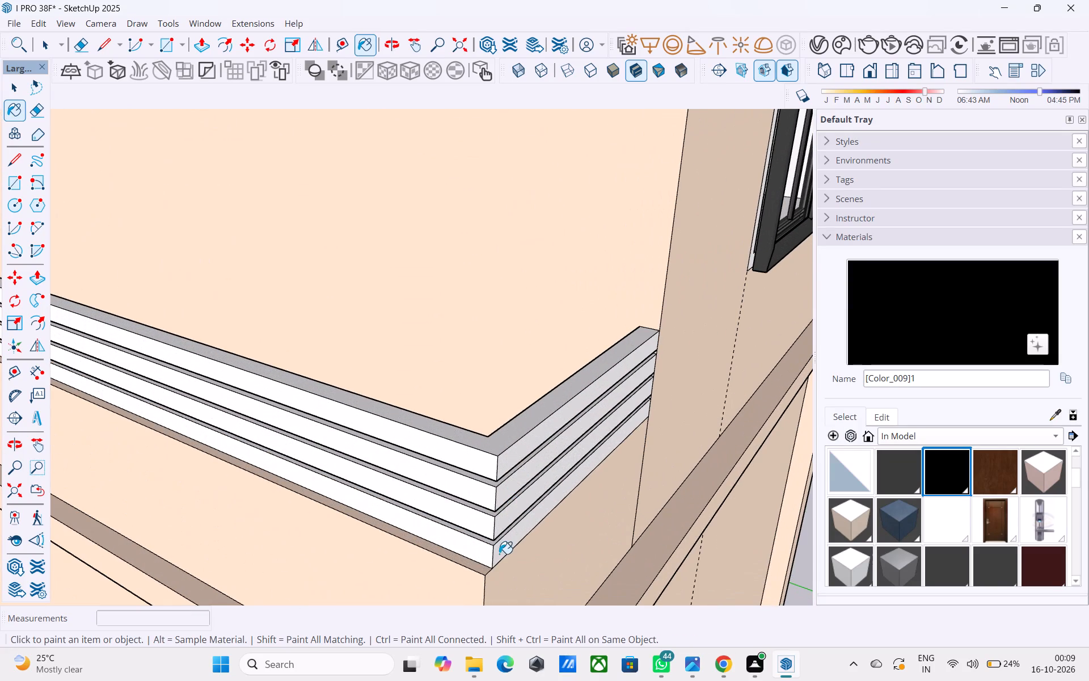
{"action": "left_click", "coordinate": [482, 557]}
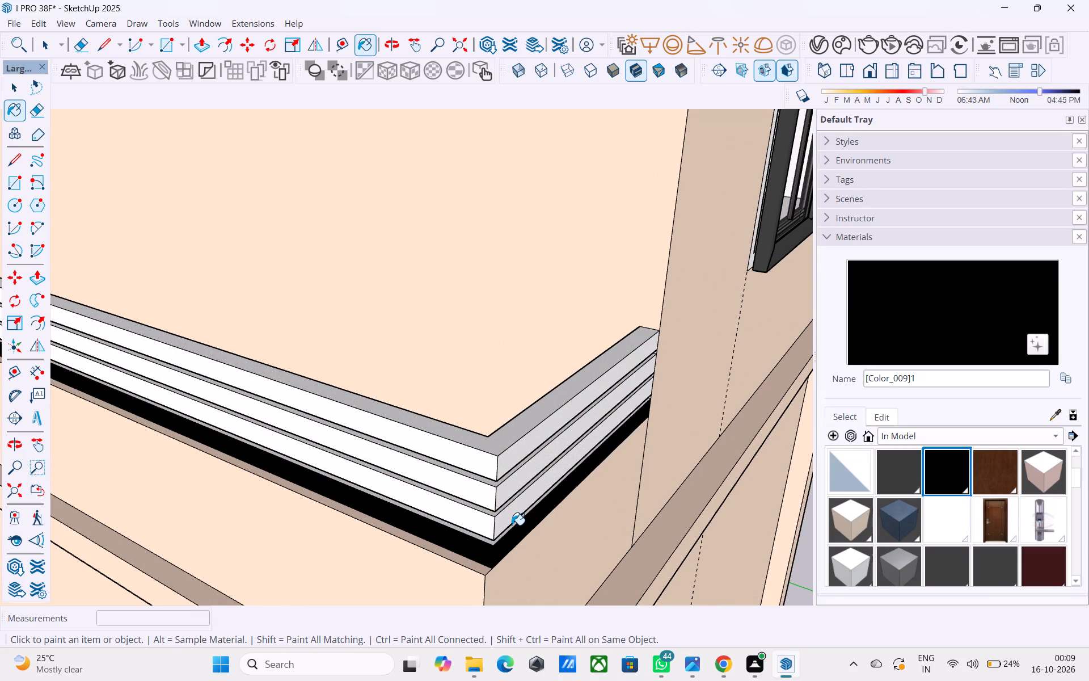
{"action": "left_click", "coordinate": [484, 520]}
{"action": "left_click", "coordinate": [498, 527]}
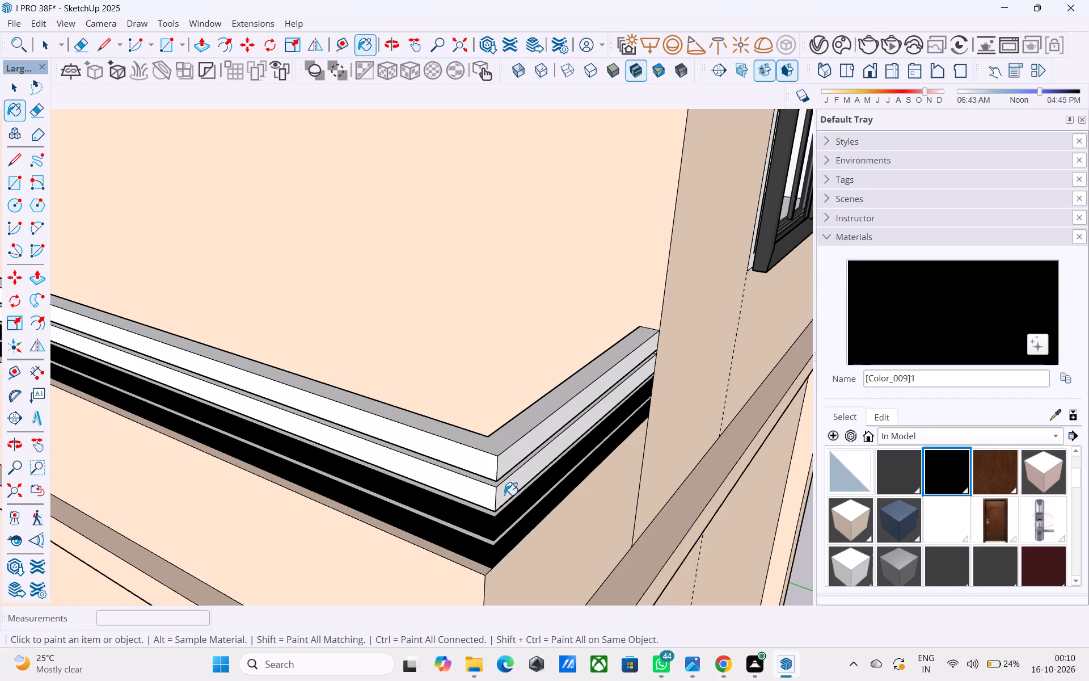
{"action": "left_click", "coordinate": [504, 494]}
{"action": "left_click", "coordinate": [486, 493]}
{"action": "left_click", "coordinate": [489, 473]}
{"action": "left_click", "coordinate": [517, 465]}
{"action": "left_click", "coordinate": [514, 433]}
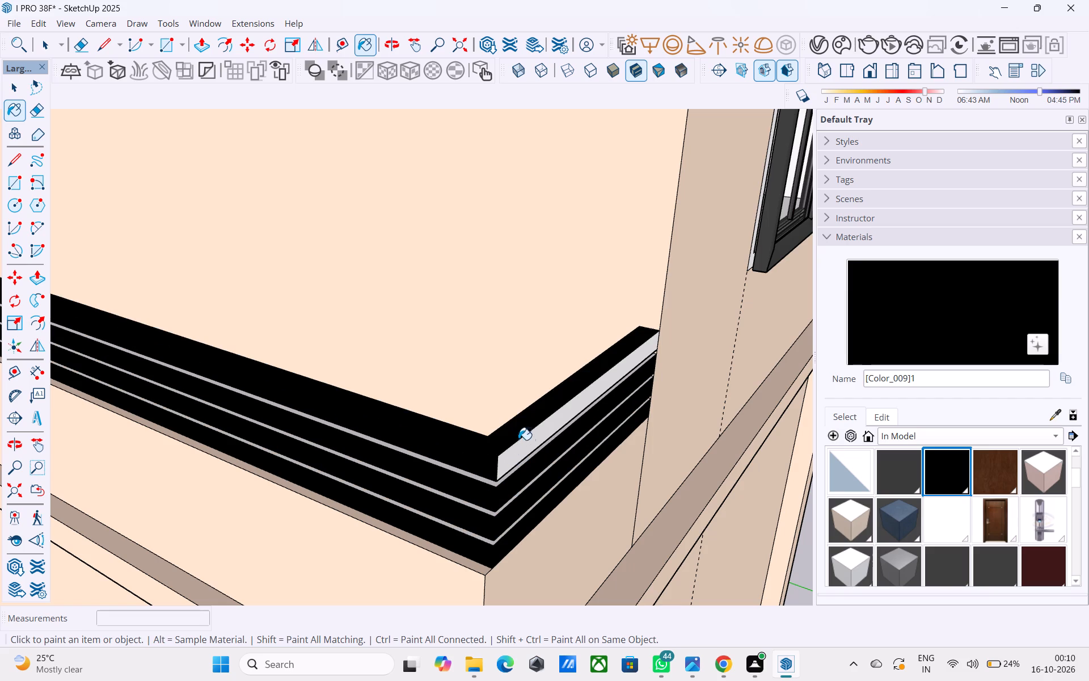
{"action": "left_click", "coordinate": [522, 451]}
Save the apartment building model.
{"action": "scroll", "coordinate": [520, 451], "scroll_direction": "down", "scroll_amount": 17}
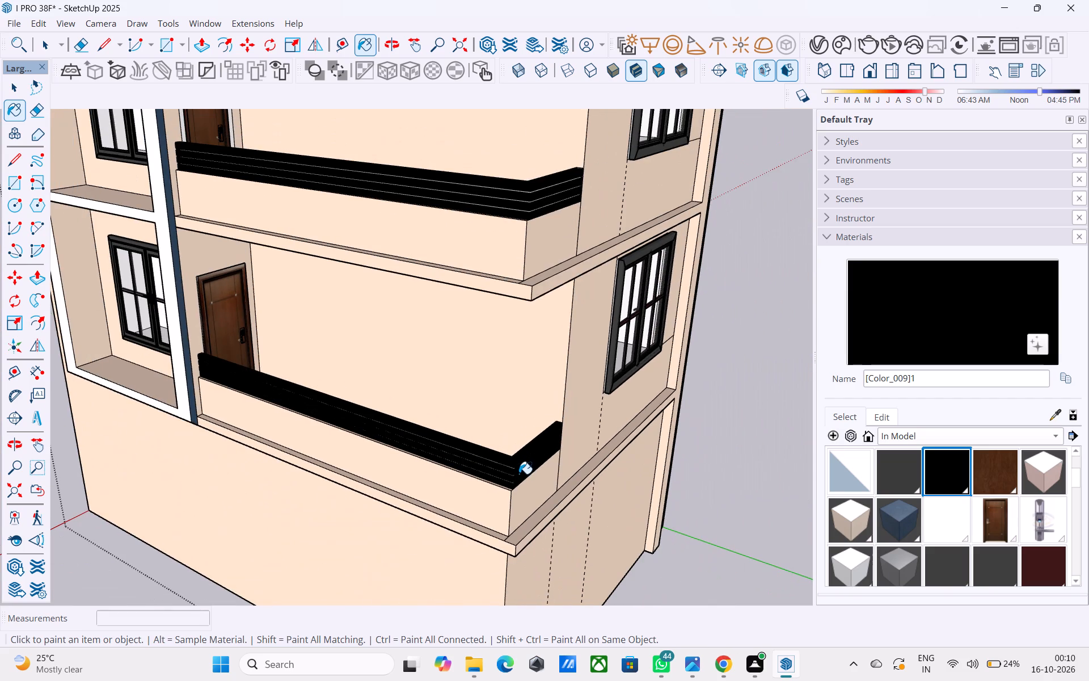
{"action": "scroll", "coordinate": [523, 470], "scroll_direction": "down", "scroll_amount": 8}
{"action": "middle_click_drag", "start_coordinate": [487, 421], "coordinate": [492, 520]}
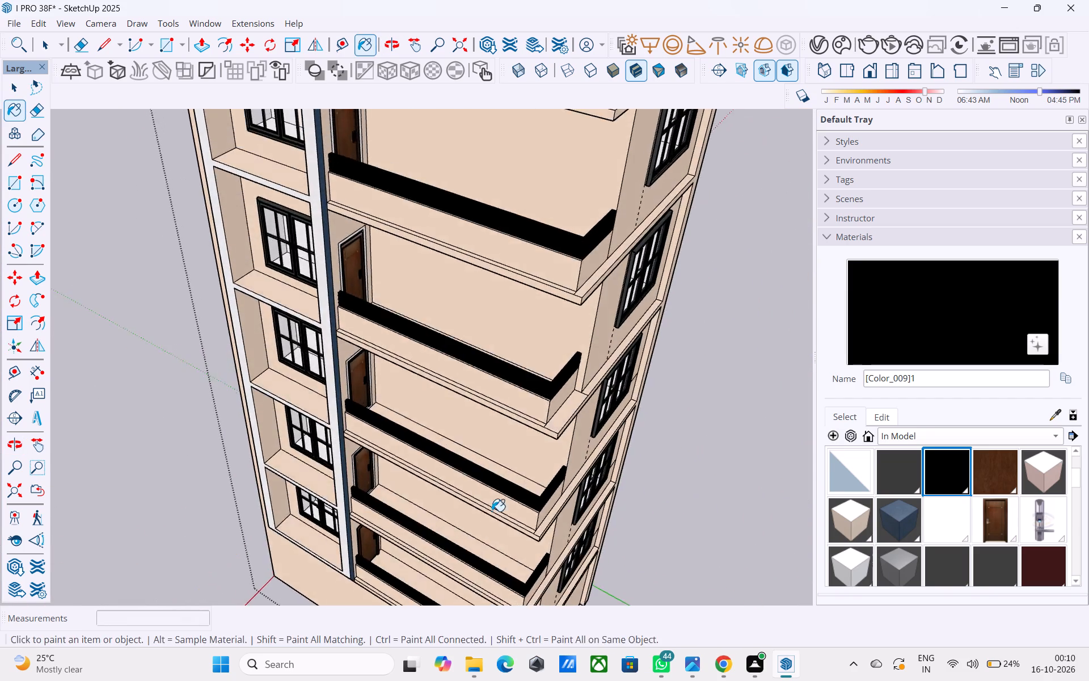
{"action": "scroll", "coordinate": [492, 506], "scroll_direction": "down", "scroll_amount": 5}
{"action": "middle_click_drag", "start_coordinate": [487, 502], "coordinate": [466, 510]}
{"action": "scroll", "coordinate": [466, 438], "scroll_direction": "up", "scroll_amount": 3}
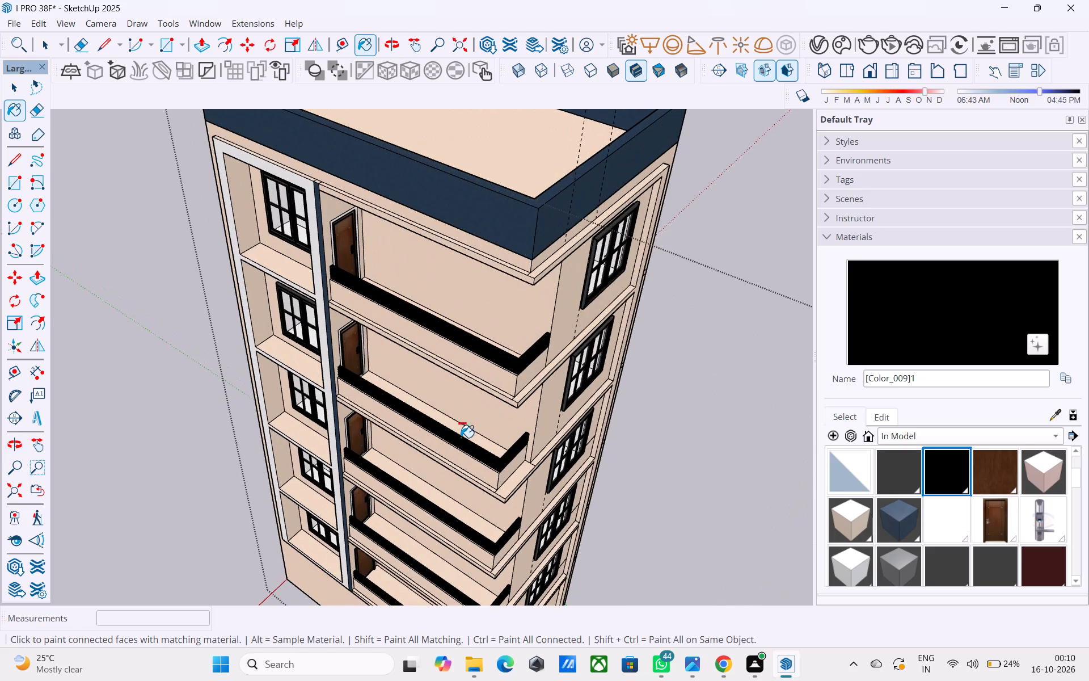
{"action": "key", "text": "ctrl+s"}
{"action": "left_click", "coordinate": [461, 438]}
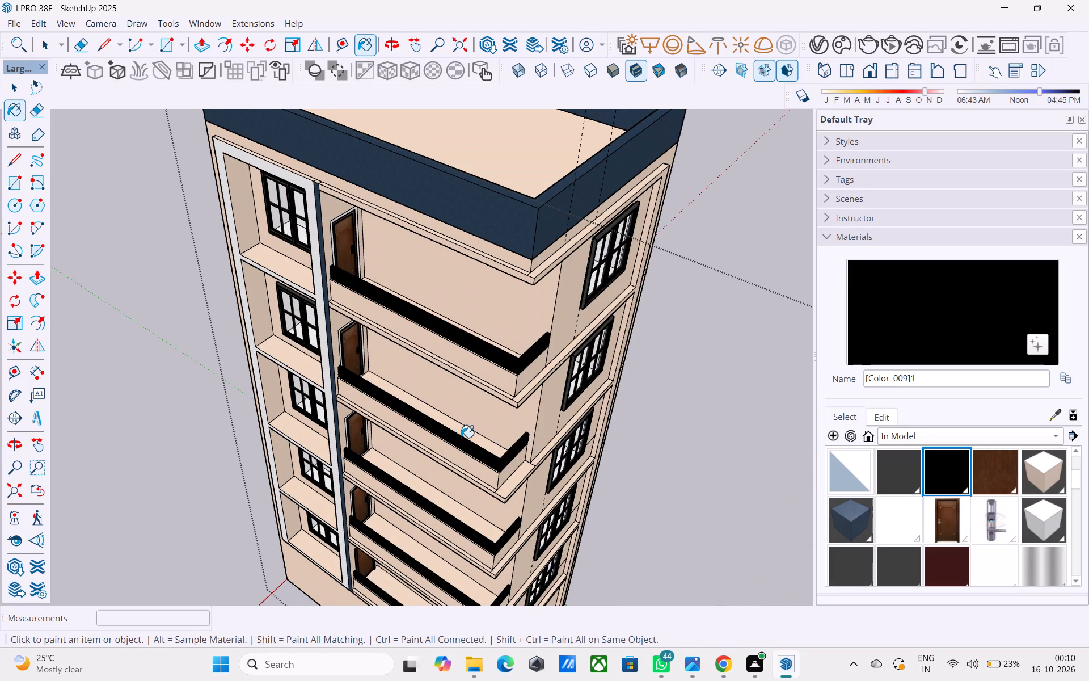
Examine the painted railings and facades from the front, the side and the full height of the building.
{"action": "scroll", "coordinate": [387, 439], "scroll_direction": "down", "scroll_amount": 4}
{"action": "middle_click_drag", "start_coordinate": [382, 450], "coordinate": [414, 334]}
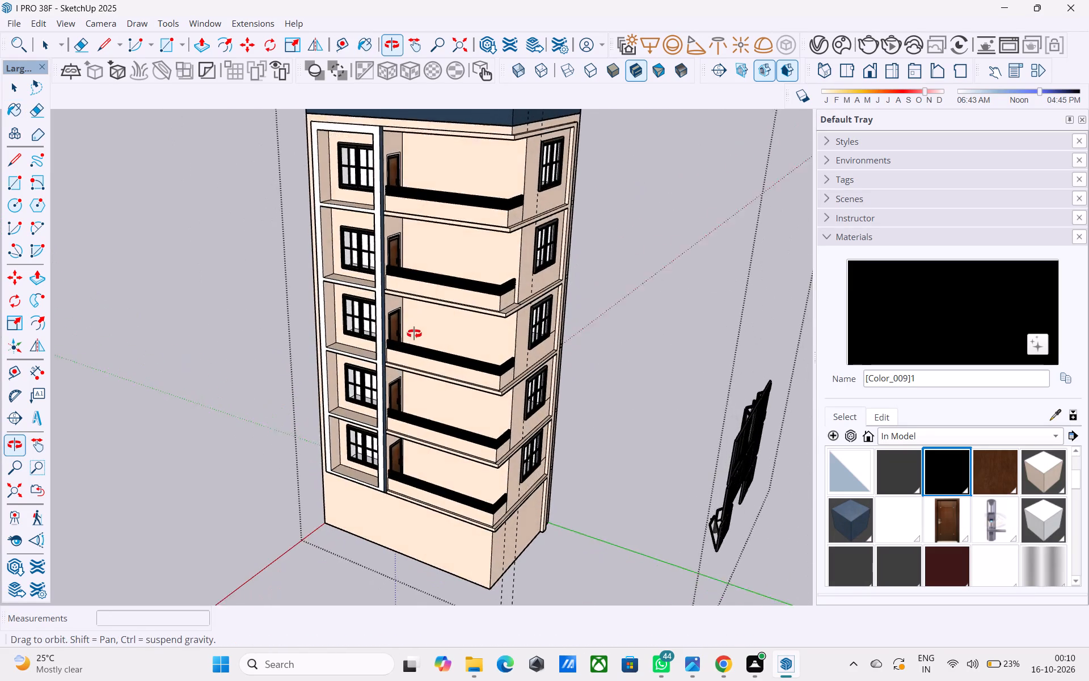
{"action": "middle_click_drag", "start_coordinate": [414, 334], "coordinate": [414, 333]}
{"action": "scroll", "coordinate": [357, 485], "scroll_direction": "down", "scroll_amount": 4}
{"action": "middle_click_drag", "start_coordinate": [345, 520], "coordinate": [438, 505]}
{"action": "scroll", "coordinate": [466, 401], "scroll_direction": "up", "scroll_amount": 9}
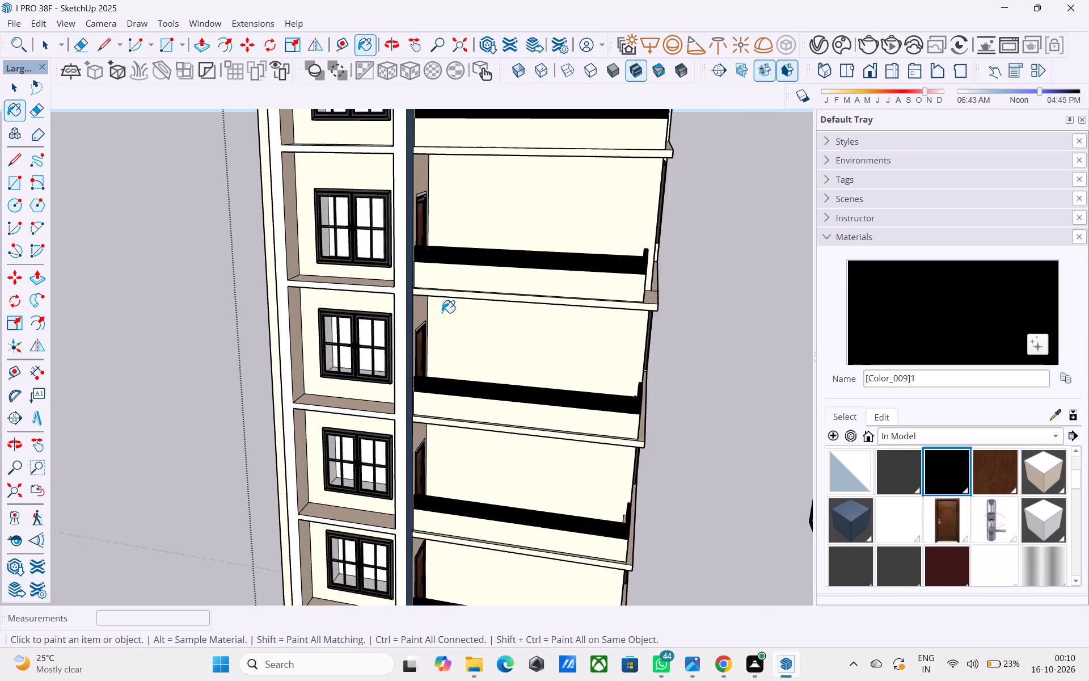
{"action": "scroll", "coordinate": [442, 313], "scroll_direction": "up", "scroll_amount": 4}
{"action": "scroll", "coordinate": [433, 313], "scroll_direction": "down", "scroll_amount": 5}
{"action": "scroll", "coordinate": [392, 334], "scroll_direction": "down", "scroll_amount": 4}
{"action": "middle_click_drag", "start_coordinate": [384, 346], "coordinate": [387, 419]}
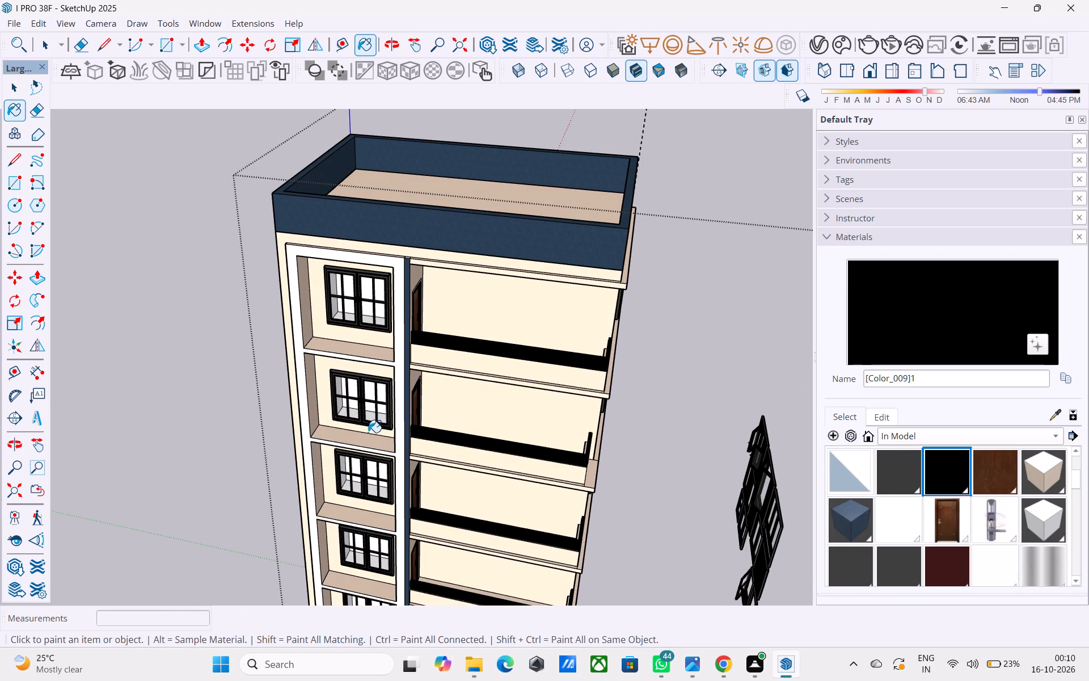
{"action": "scroll", "coordinate": [374, 427], "scroll_direction": "down", "scroll_amount": 6}
{"action": "middle_click_drag", "start_coordinate": [373, 420], "coordinate": [407, 315]}
{"action": "scroll", "coordinate": [296, 366], "scroll_direction": "down", "scroll_amount": 4}
{"action": "middle_click_drag", "start_coordinate": [441, 440], "coordinate": [207, 486]}
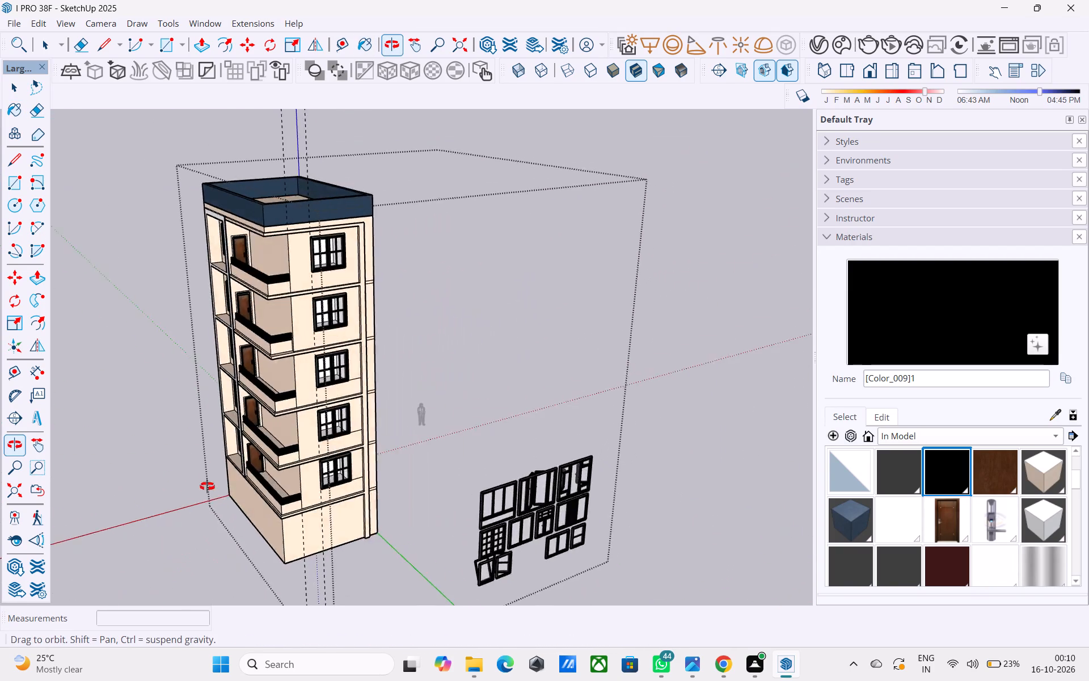
{"action": "middle_click_drag", "start_coordinate": [207, 486], "coordinate": [417, 473]}
{"action": "scroll", "coordinate": [417, 473], "scroll_direction": "down", "scroll_amount": 3}
{"action": "middle_click_drag", "start_coordinate": [412, 501], "coordinate": [452, 402]}
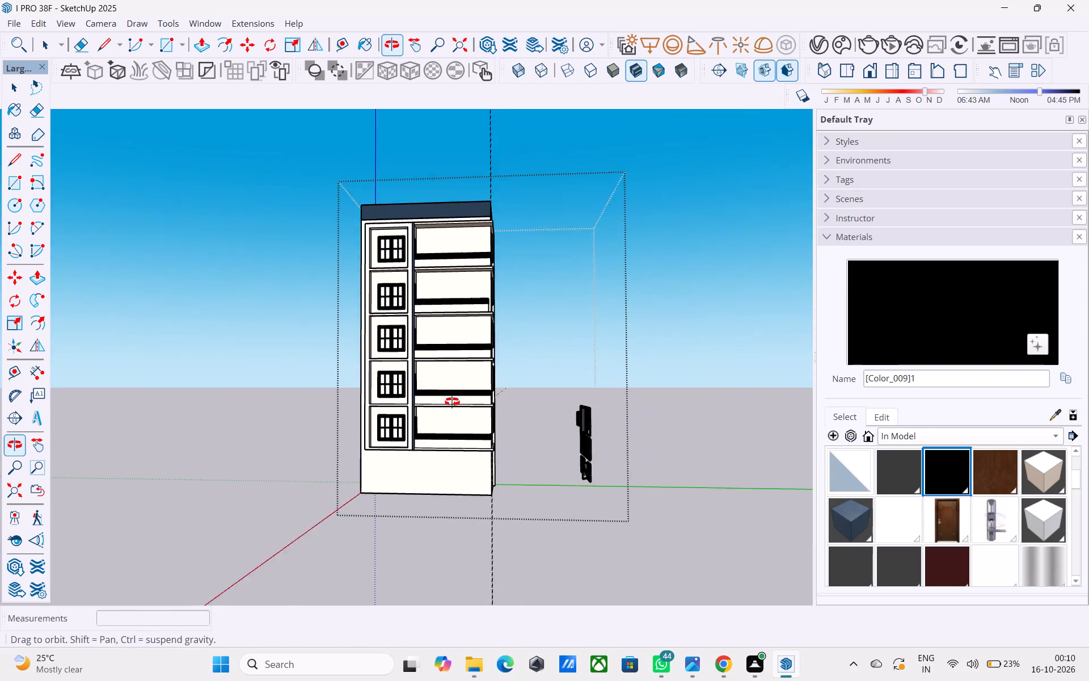
{"action": "middle_click_drag", "start_coordinate": [452, 402], "coordinate": [445, 442]}
{"action": "scroll", "coordinate": [444, 442], "scroll_direction": "down", "scroll_amount": 2}
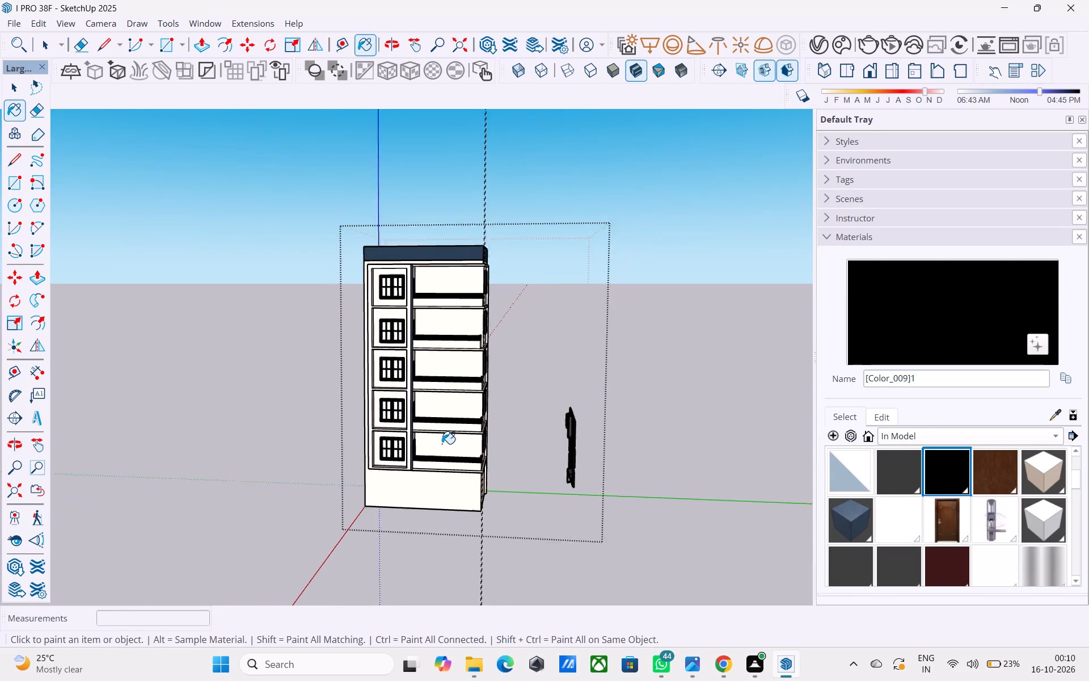
Push the building's bottom face up 10' to remove the solid ground-floor base.
{"action": "scroll", "coordinate": [442, 444], "scroll_direction": "down", "scroll_amount": 2}
{"action": "middle_click_drag", "start_coordinate": [441, 445], "coordinate": [421, 523]}
{"action": "scroll", "coordinate": [421, 523], "scroll_direction": "up", "scroll_amount": 17}
{"action": "middle_click_drag", "start_coordinate": [431, 493], "coordinate": [394, 575]}
{"action": "scroll", "coordinate": [394, 575], "scroll_direction": "up", "scroll_amount": 1, "text": "shift"}
{"action": "key", "text": "space"}
{"action": "left_click", "coordinate": [425, 419]}
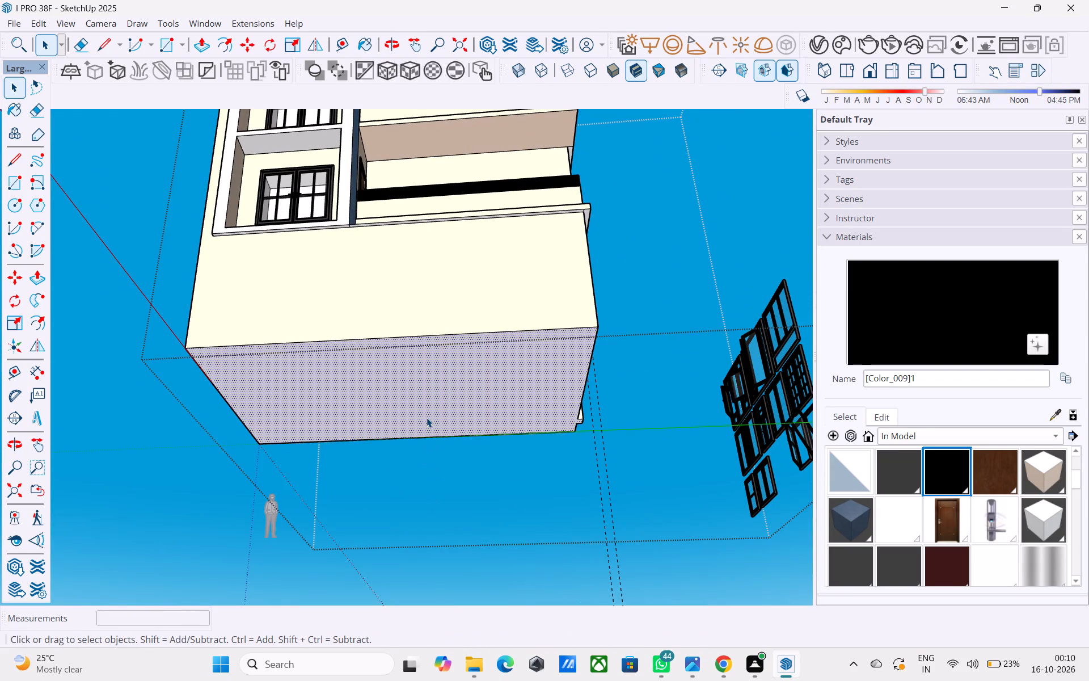
{"action": "key", "text": "p"}
{"action": "left_click", "coordinate": [427, 418]}
{"action": "left_click", "coordinate": [440, 305]}
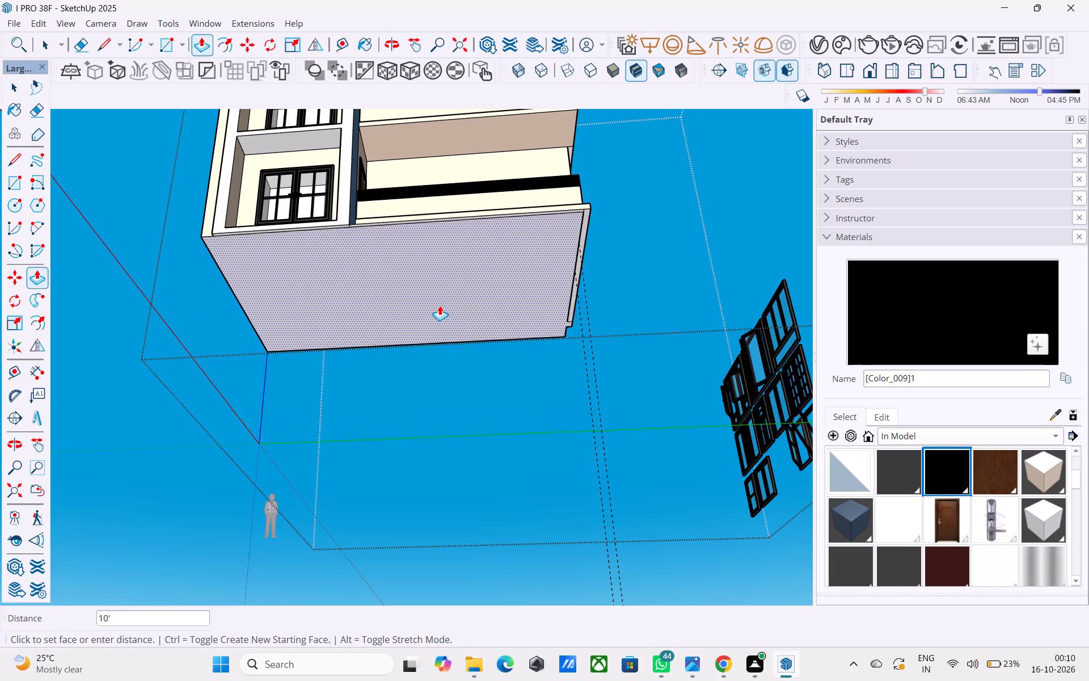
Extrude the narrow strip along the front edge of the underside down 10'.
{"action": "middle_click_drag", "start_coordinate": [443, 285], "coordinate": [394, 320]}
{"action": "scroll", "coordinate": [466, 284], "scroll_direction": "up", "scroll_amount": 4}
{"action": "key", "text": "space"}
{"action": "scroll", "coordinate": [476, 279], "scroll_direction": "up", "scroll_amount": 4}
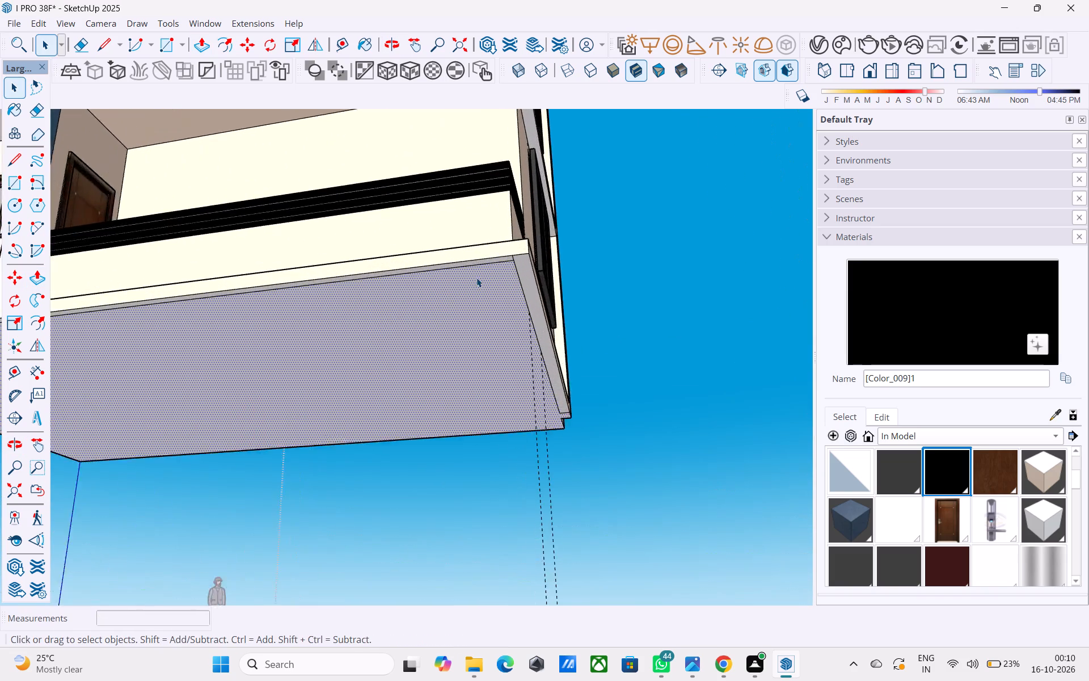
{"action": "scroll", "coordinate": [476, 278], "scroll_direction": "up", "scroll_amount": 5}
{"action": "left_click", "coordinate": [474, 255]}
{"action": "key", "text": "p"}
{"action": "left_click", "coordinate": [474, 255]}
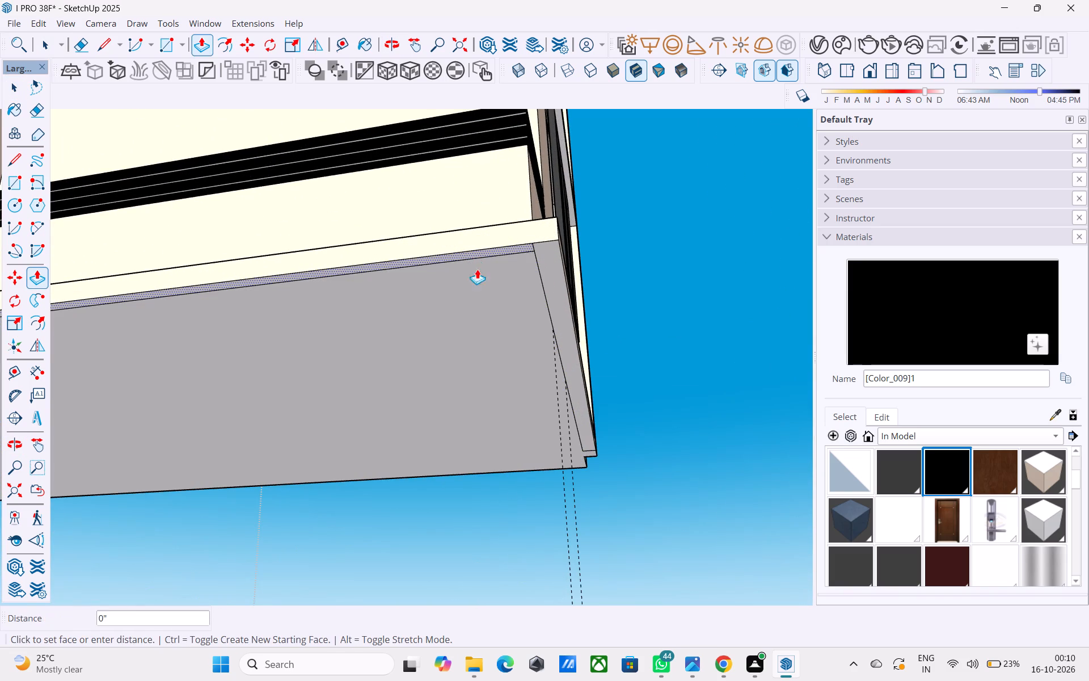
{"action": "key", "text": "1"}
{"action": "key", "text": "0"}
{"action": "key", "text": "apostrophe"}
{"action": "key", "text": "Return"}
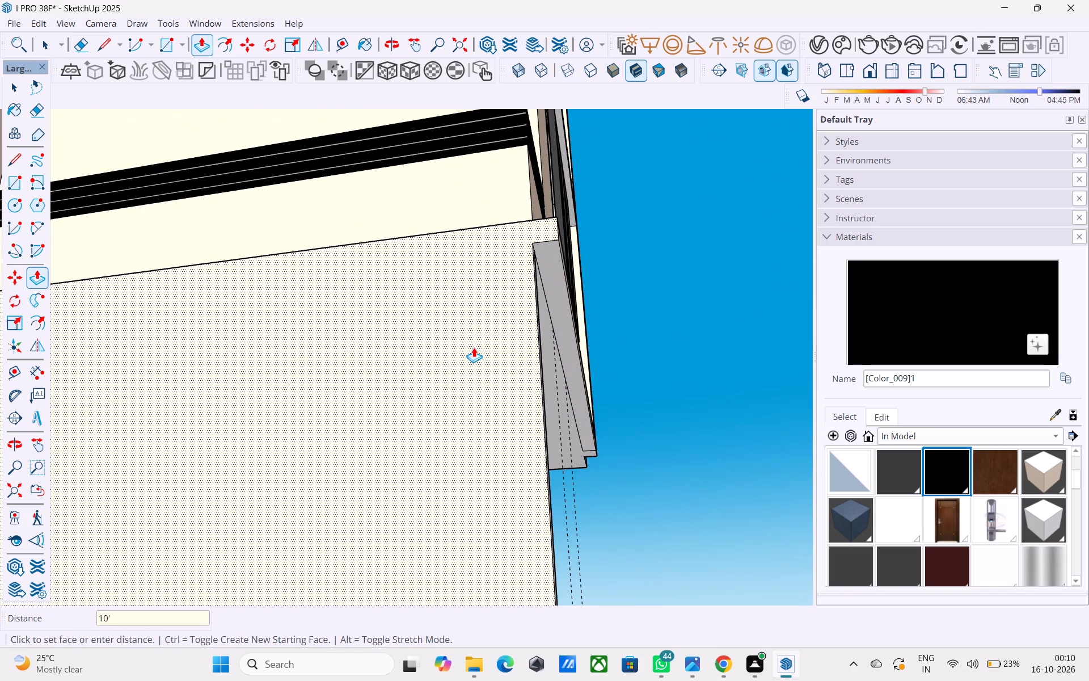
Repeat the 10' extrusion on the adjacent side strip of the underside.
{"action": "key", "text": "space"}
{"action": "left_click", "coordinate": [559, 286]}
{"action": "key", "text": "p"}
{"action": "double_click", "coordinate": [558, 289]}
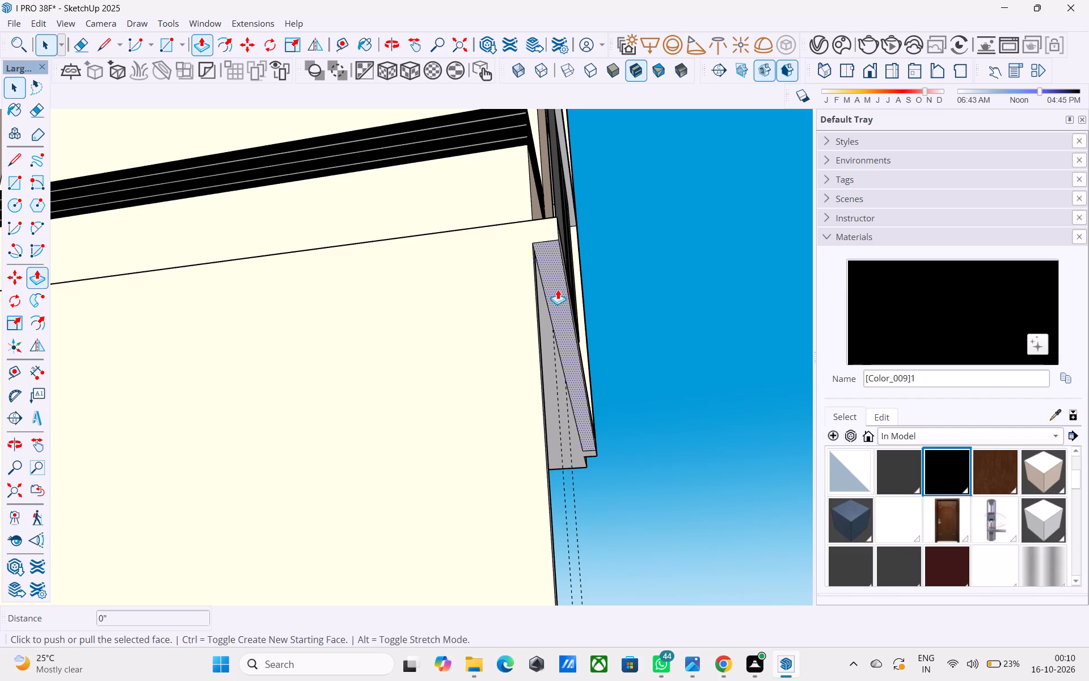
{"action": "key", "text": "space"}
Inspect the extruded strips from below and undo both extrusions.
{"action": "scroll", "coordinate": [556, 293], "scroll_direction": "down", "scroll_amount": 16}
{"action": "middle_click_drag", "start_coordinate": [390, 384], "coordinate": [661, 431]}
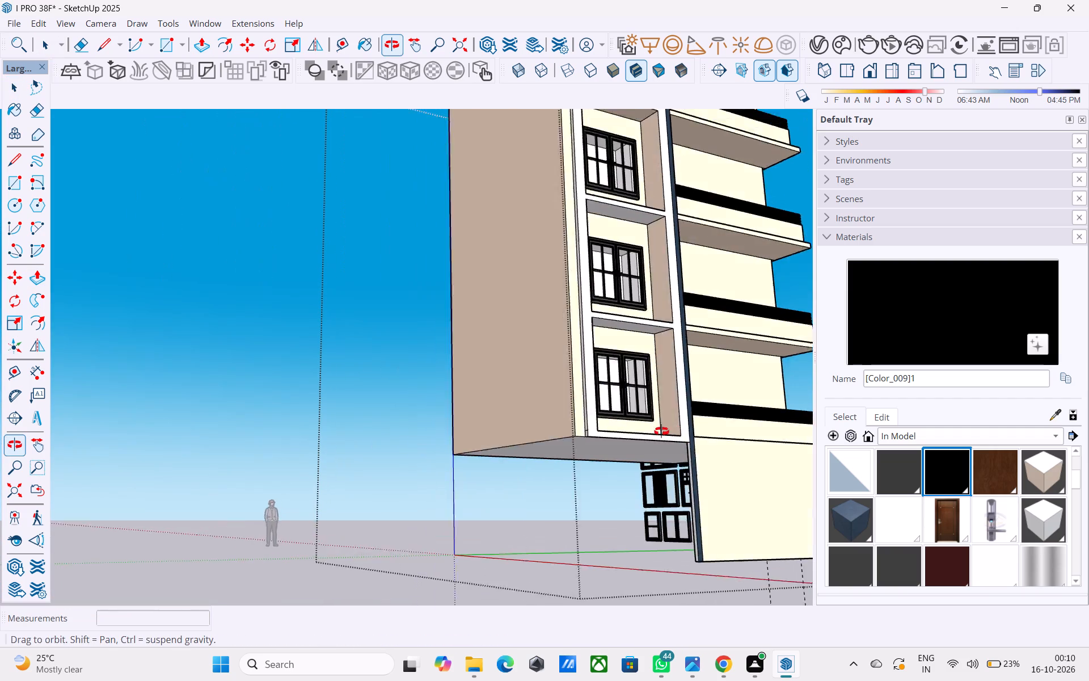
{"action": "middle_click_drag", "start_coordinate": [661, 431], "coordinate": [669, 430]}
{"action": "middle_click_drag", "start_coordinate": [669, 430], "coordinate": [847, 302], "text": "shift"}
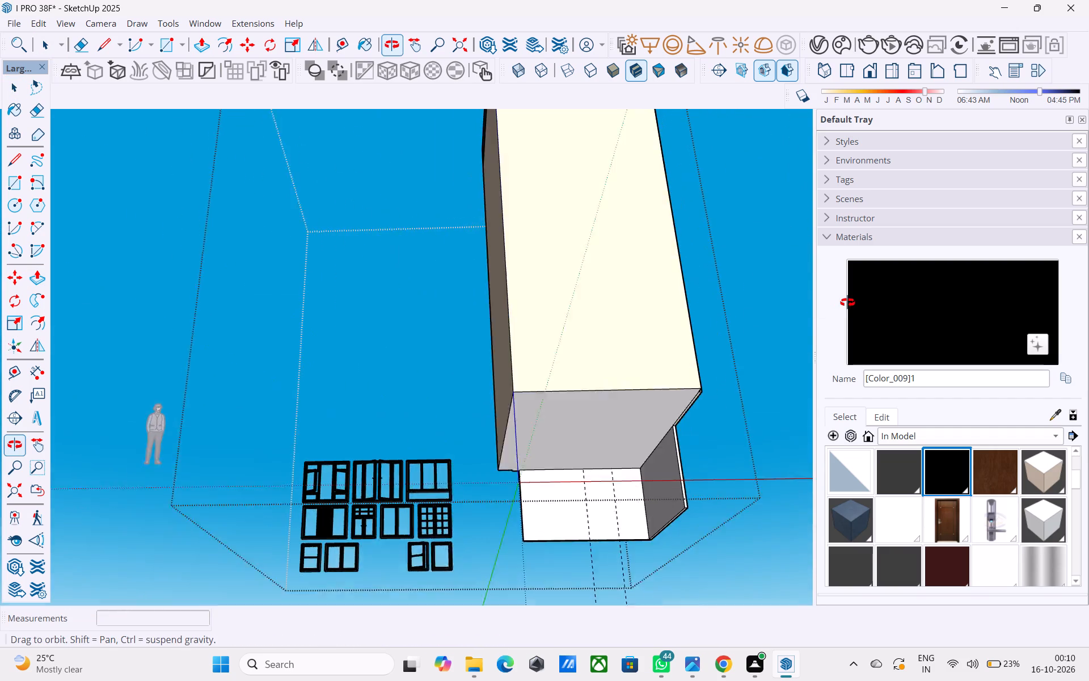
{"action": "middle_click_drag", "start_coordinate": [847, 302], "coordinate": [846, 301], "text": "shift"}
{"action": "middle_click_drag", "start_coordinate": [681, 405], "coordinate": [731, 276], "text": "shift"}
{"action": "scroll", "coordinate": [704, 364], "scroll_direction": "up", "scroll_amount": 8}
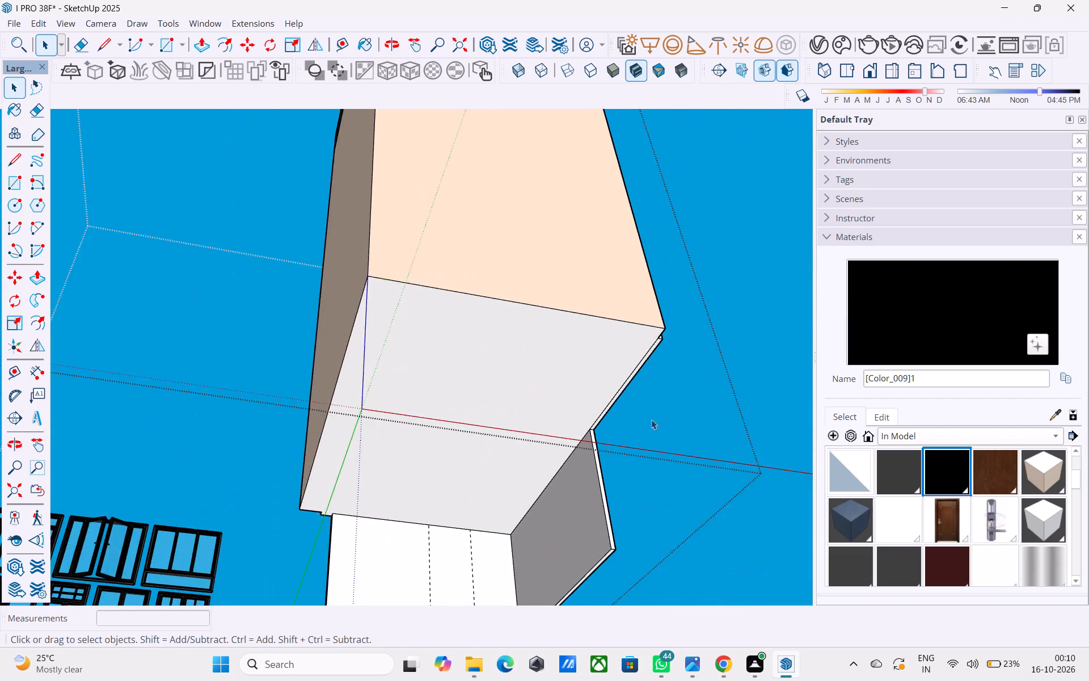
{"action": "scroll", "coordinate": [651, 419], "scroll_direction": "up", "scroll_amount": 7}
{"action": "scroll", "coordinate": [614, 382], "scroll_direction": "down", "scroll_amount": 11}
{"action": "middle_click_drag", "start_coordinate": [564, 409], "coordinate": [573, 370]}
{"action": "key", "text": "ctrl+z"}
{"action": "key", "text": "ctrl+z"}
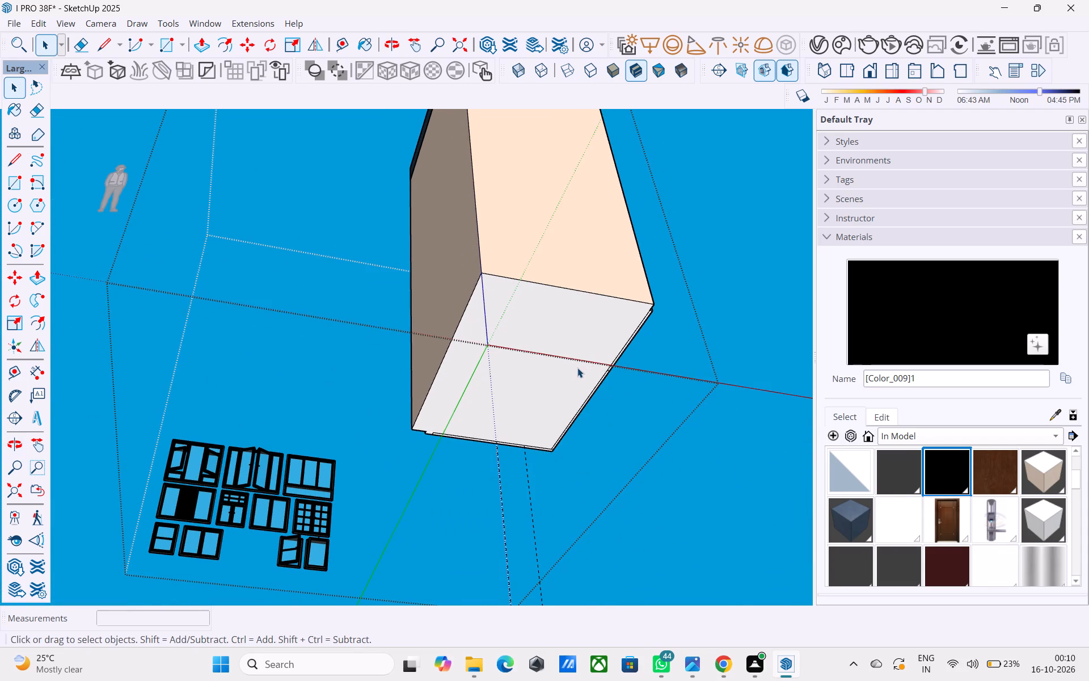
Offset the outline of the building's main underside face 2' inward.
{"action": "key", "text": "space"}
{"action": "middle_click_drag", "start_coordinate": [577, 368], "coordinate": [525, 377]}
{"action": "scroll", "coordinate": [513, 350], "scroll_direction": "up", "scroll_amount": 5}
{"action": "middle_click_drag", "start_coordinate": [499, 337], "coordinate": [522, 417]}
{"action": "scroll", "coordinate": [497, 345], "scroll_direction": "up", "scroll_amount": 4}
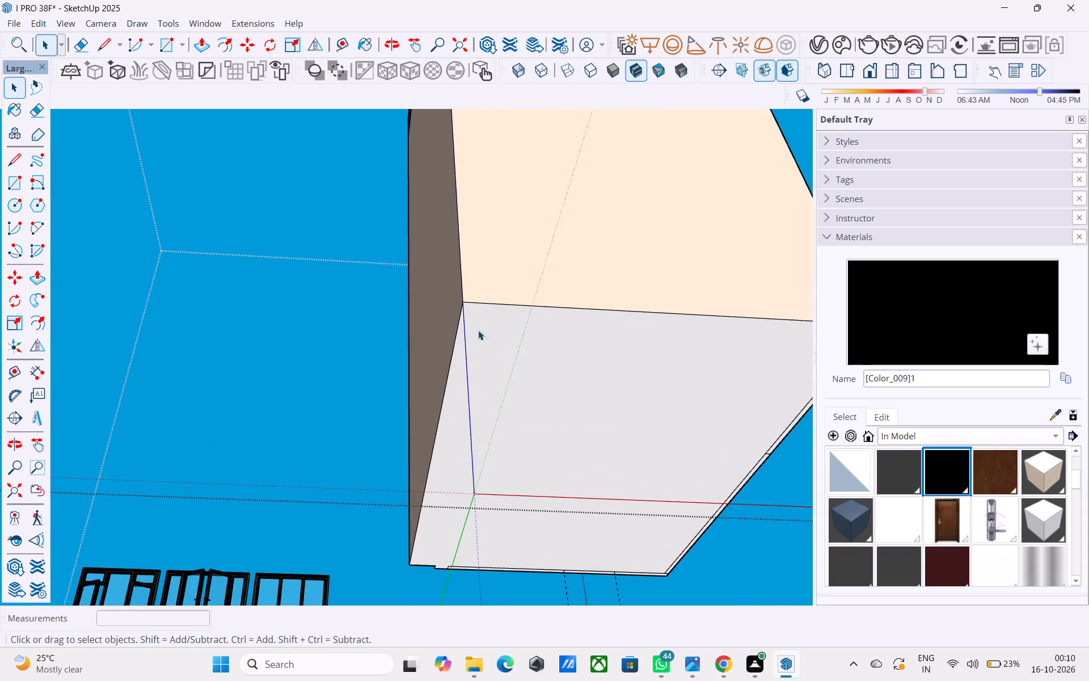
{"action": "middle_click_drag", "start_coordinate": [481, 332], "coordinate": [467, 248]}
{"action": "left_click", "coordinate": [505, 337]}
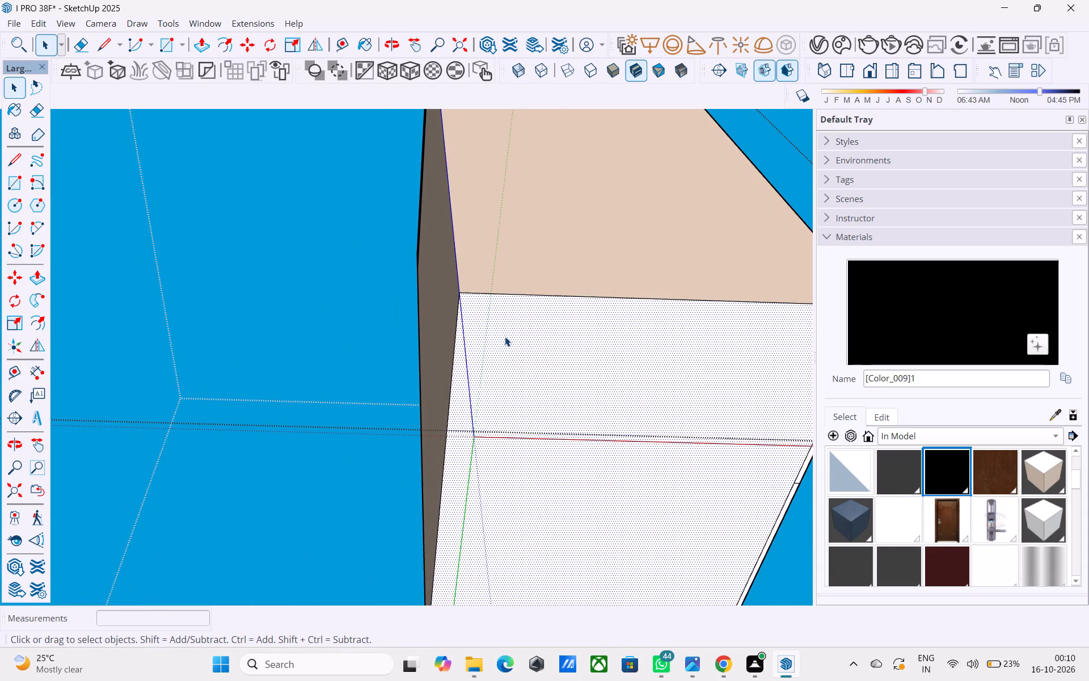
{"action": "key", "text": "f"}
{"action": "left_click", "coordinate": [505, 337]}
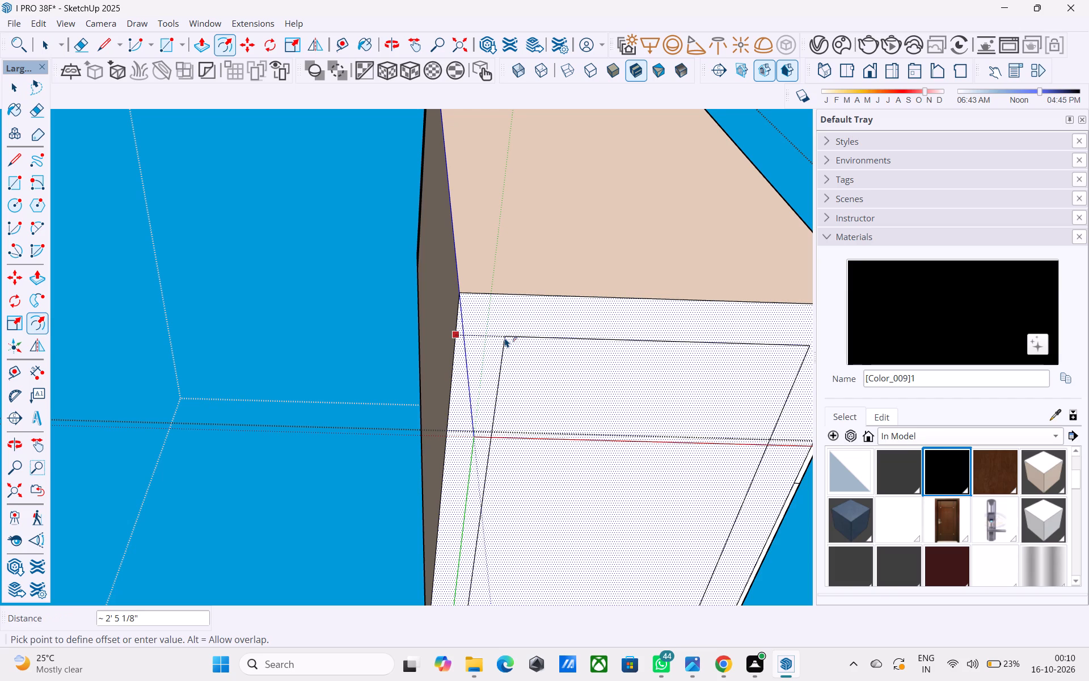
{"action": "type", "text": "2'"}
{"action": "key", "text": "Return"}
{"action": "key", "text": "space"}
Draw a 1' by 2' rectangle in the corner of the offset outline nearest the origin-side wall.
{"action": "key", "text": "r"}
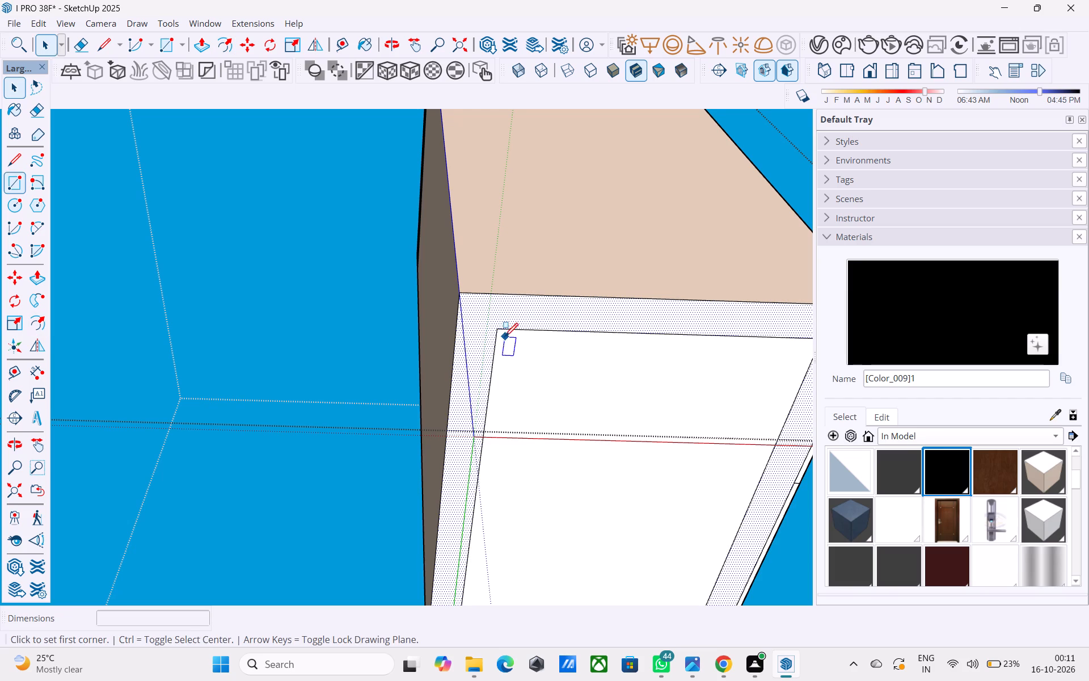
{"action": "left_click", "coordinate": [497, 333]}
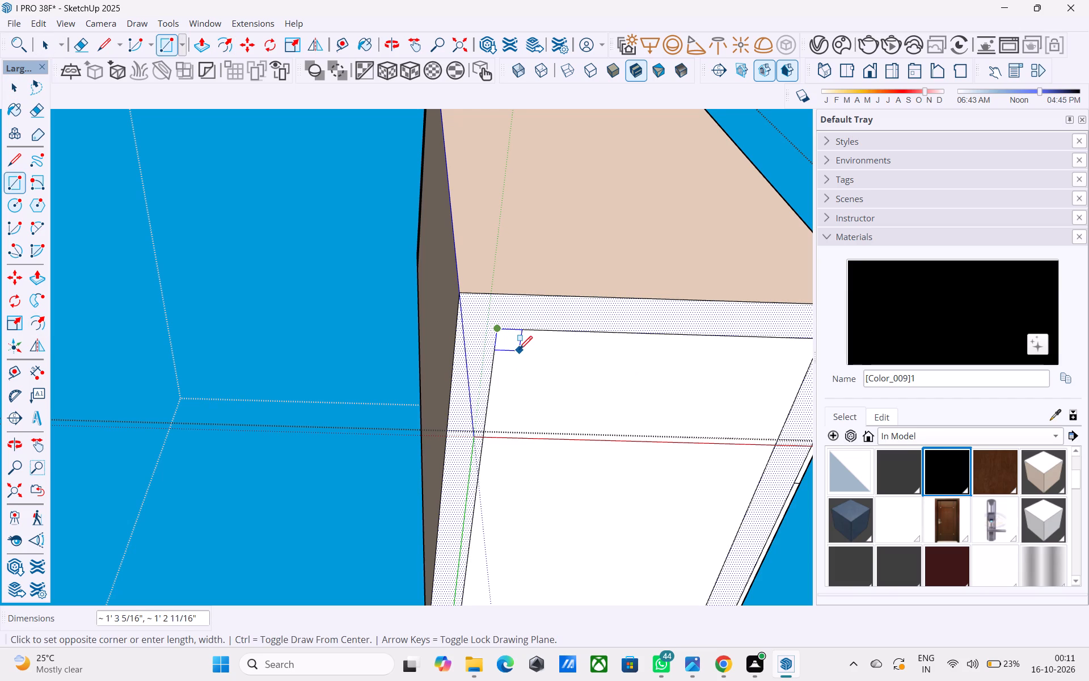
{"action": "key", "text": "2"}
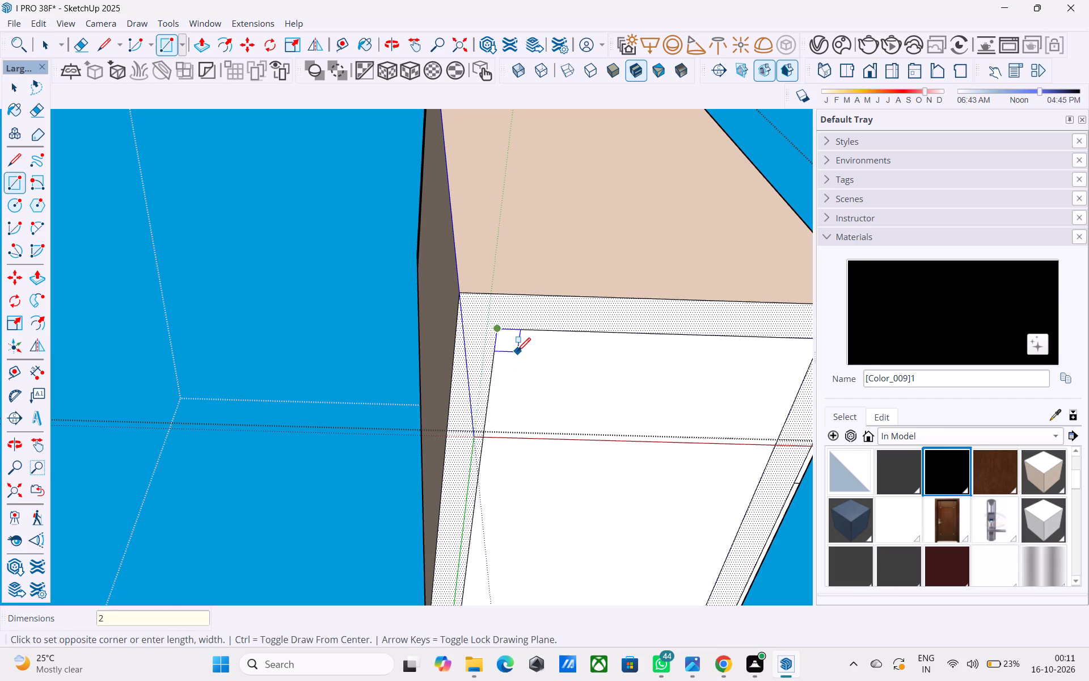
{"action": "key", "text": "BackSpace"}
{"action": "key", "text": "BackSpace"}
{"action": "type", "text": "1',2'"}
{"action": "key", "text": "Return"}
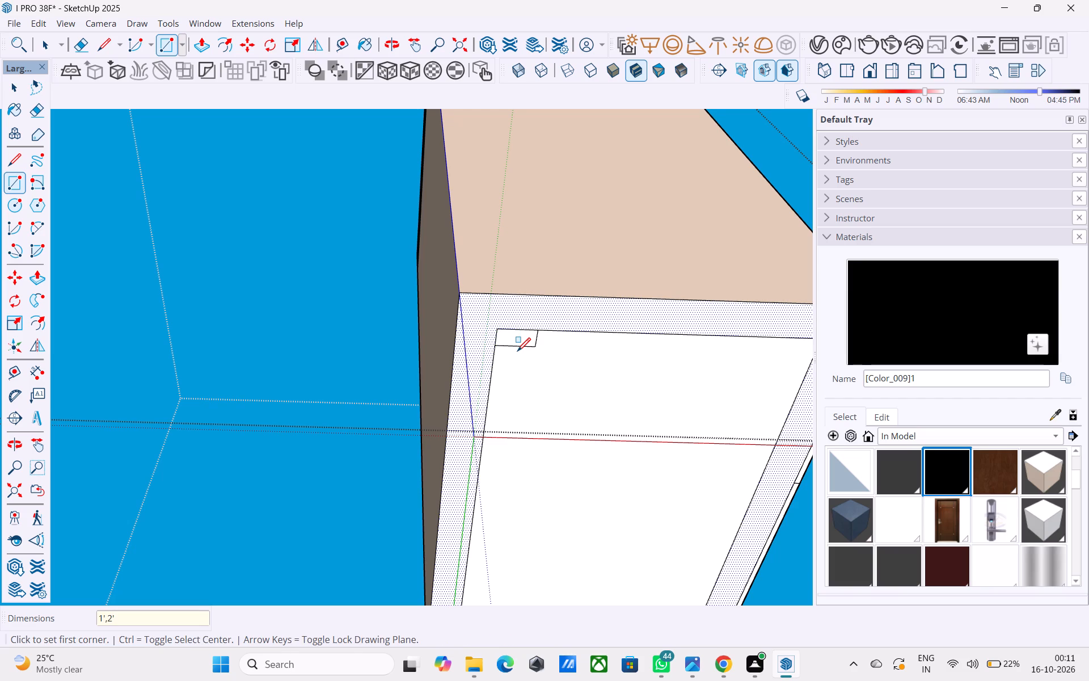
Copy the rectangle 14' along the offset outline's edge into the adjacent corner.
{"action": "key", "text": "space"}
{"action": "left_click", "coordinate": [525, 340]}
{"action": "key", "text": "m"}
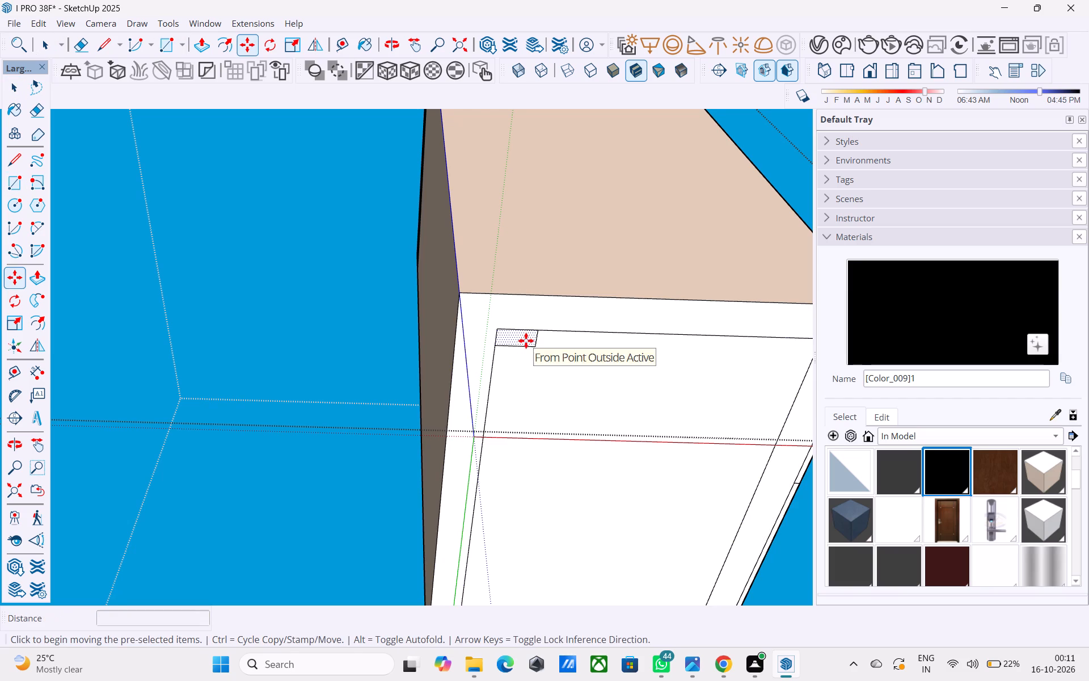
{"action": "left_click", "coordinate": [539, 333]}
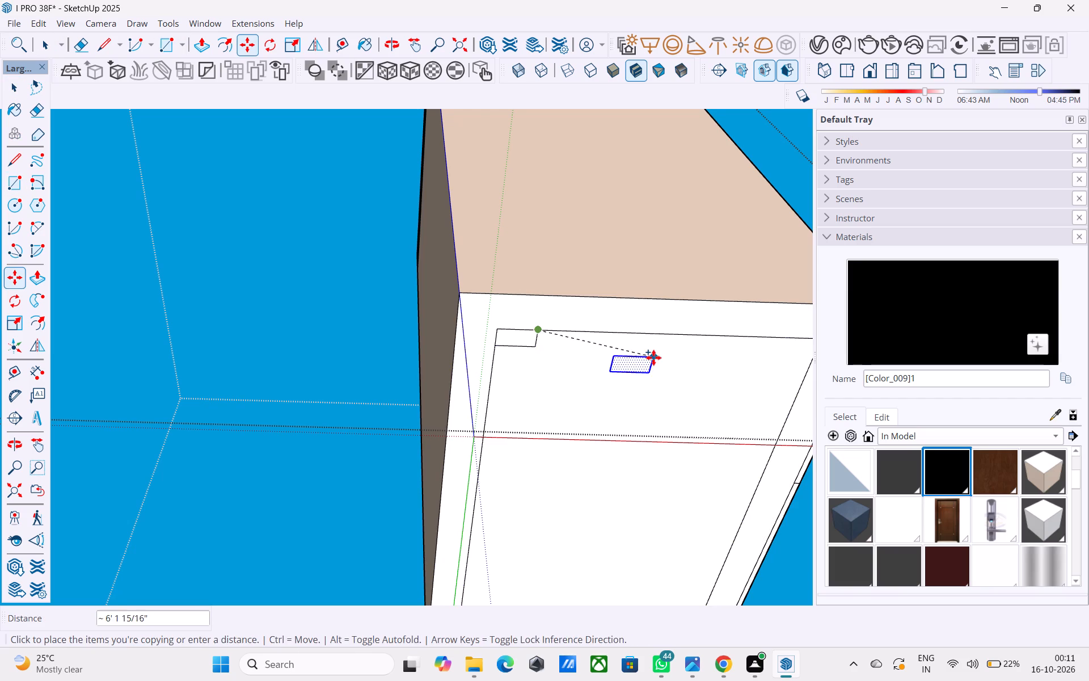
{"action": "middle_click_drag", "start_coordinate": [650, 359], "coordinate": [563, 335]}
{"action": "left_click", "coordinate": [737, 313]}
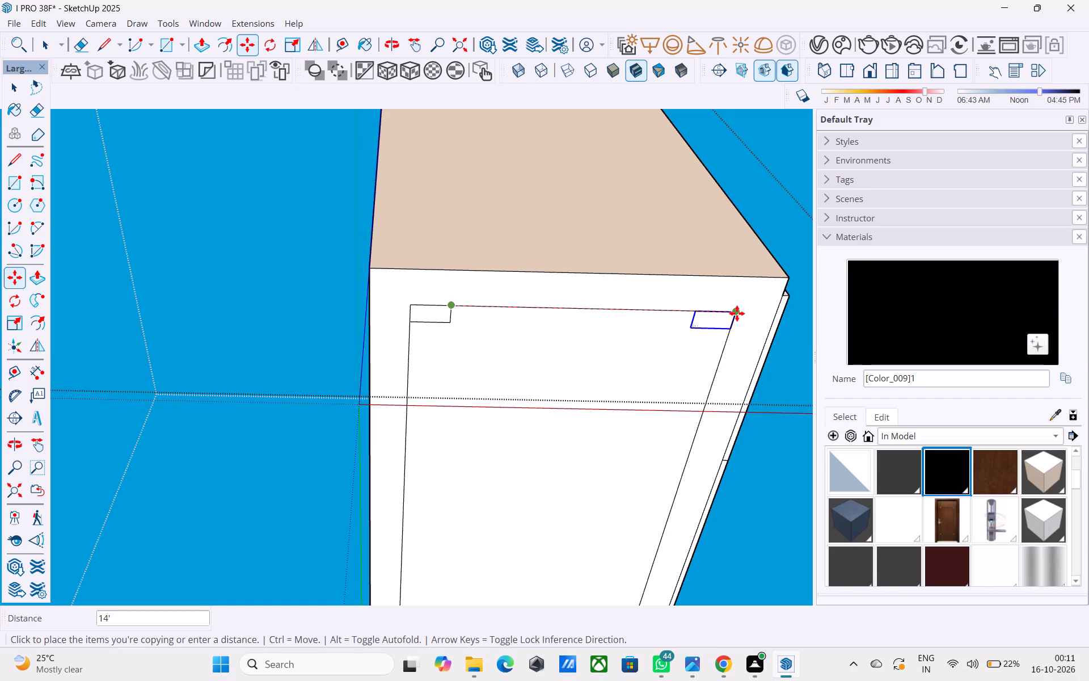
{"action": "key", "text": "space"}
{"action": "scroll", "coordinate": [459, 352], "scroll_direction": "down", "scroll_amount": 4}
{"action": "scroll", "coordinate": [437, 346], "scroll_direction": "up", "scroll_amount": 1}
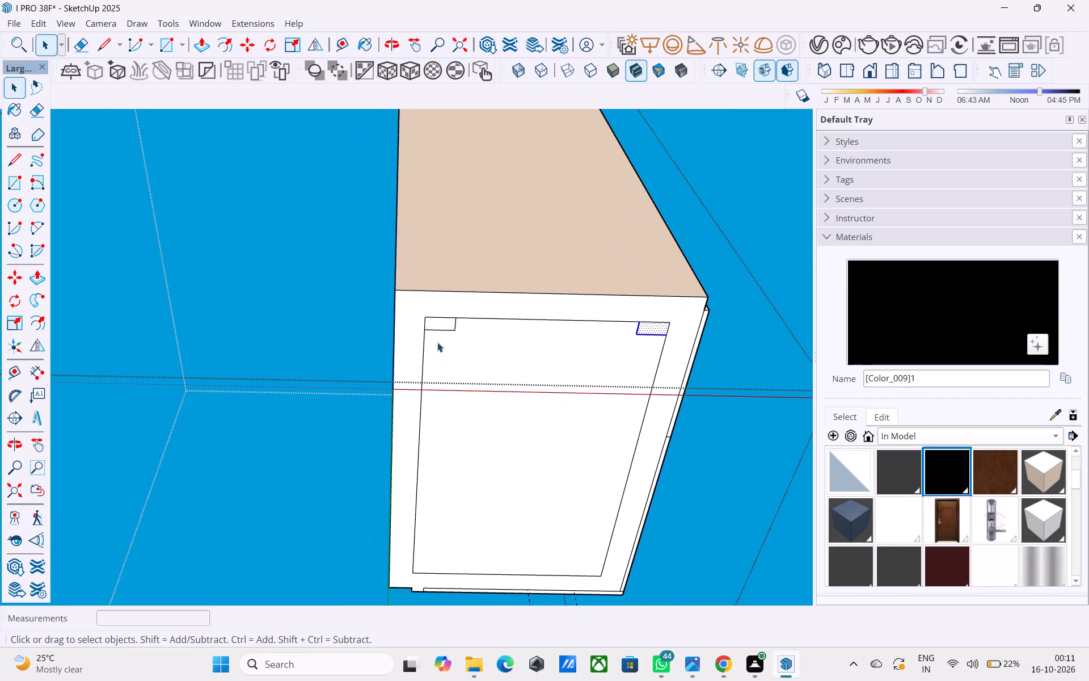
Copy the corner rectangle along the offset outline's origin-side long edge to a middle position, and from there about 14' 10" into the far corner.
{"action": "key", "text": "m"}
{"action": "key", "text": "space"}
{"action": "left_click", "coordinate": [445, 320]}
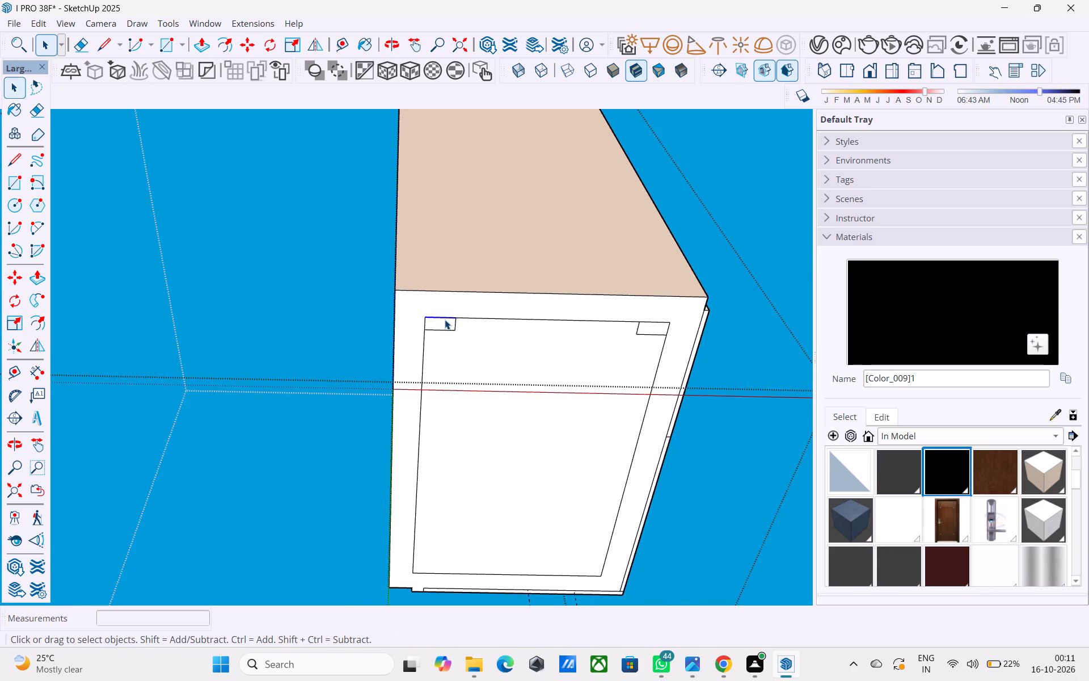
{"action": "left_click", "coordinate": [445, 322]}
{"action": "key", "text": "m"}
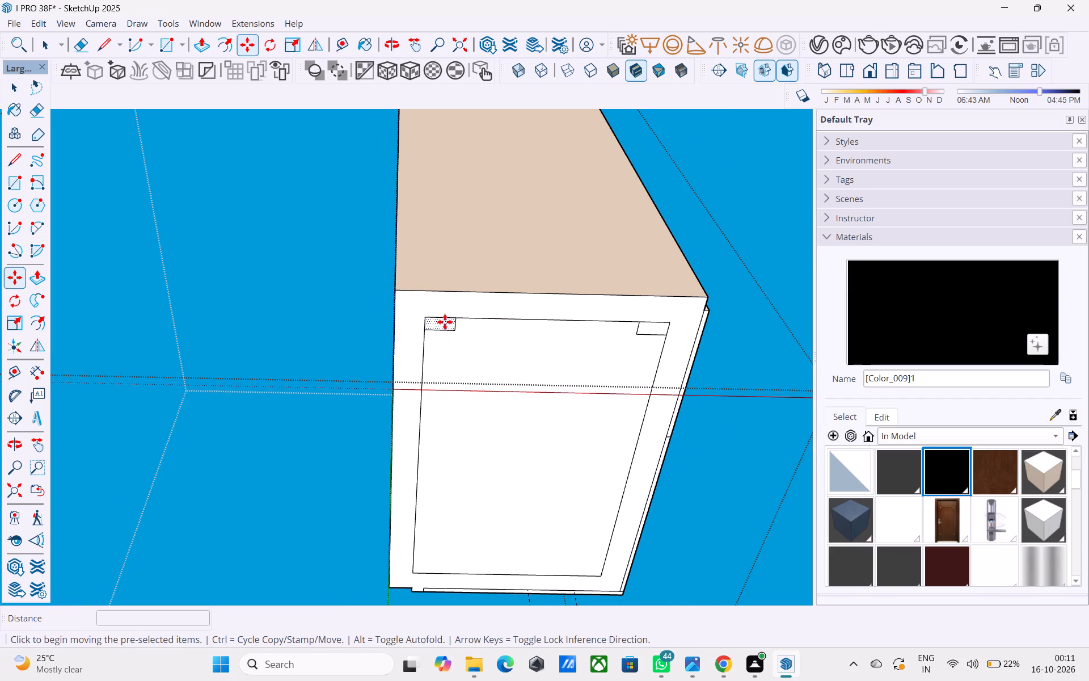
{"action": "left_click", "coordinate": [431, 321]}
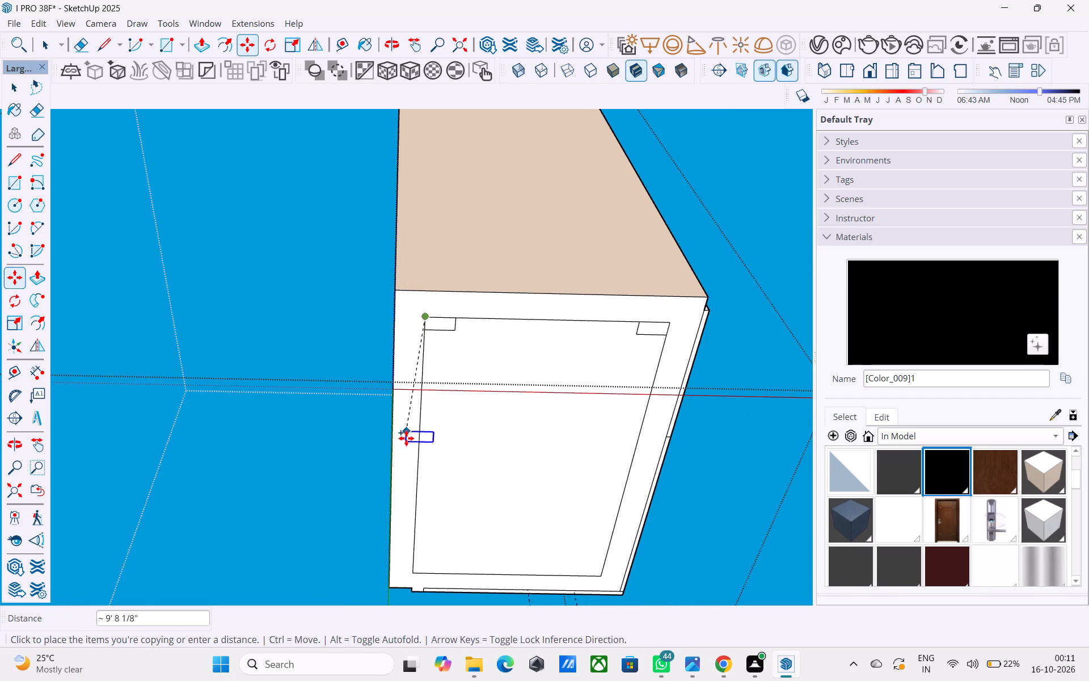
{"action": "scroll", "coordinate": [423, 426], "scroll_direction": "up", "scroll_amount": 3}
{"action": "middle_click_drag", "start_coordinate": [423, 424], "coordinate": [471, 410]}
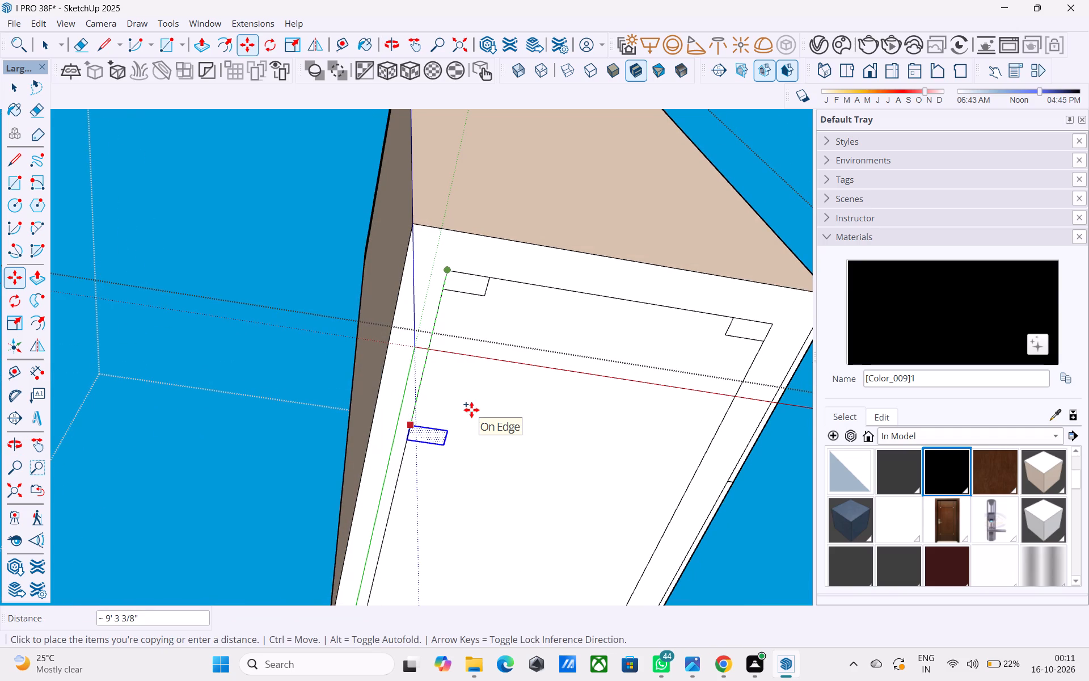
{"action": "middle_click_drag", "start_coordinate": [467, 422], "coordinate": [422, 337], "text": "shift"}
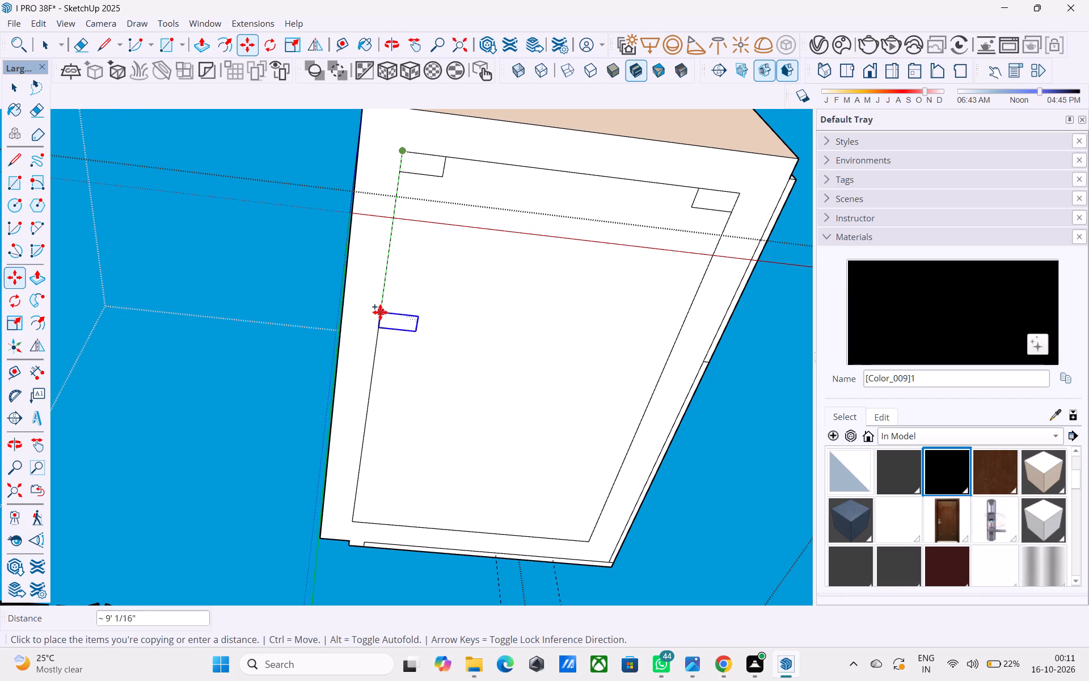
{"action": "left_click", "coordinate": [379, 327]}
{"action": "key", "text": "m"}
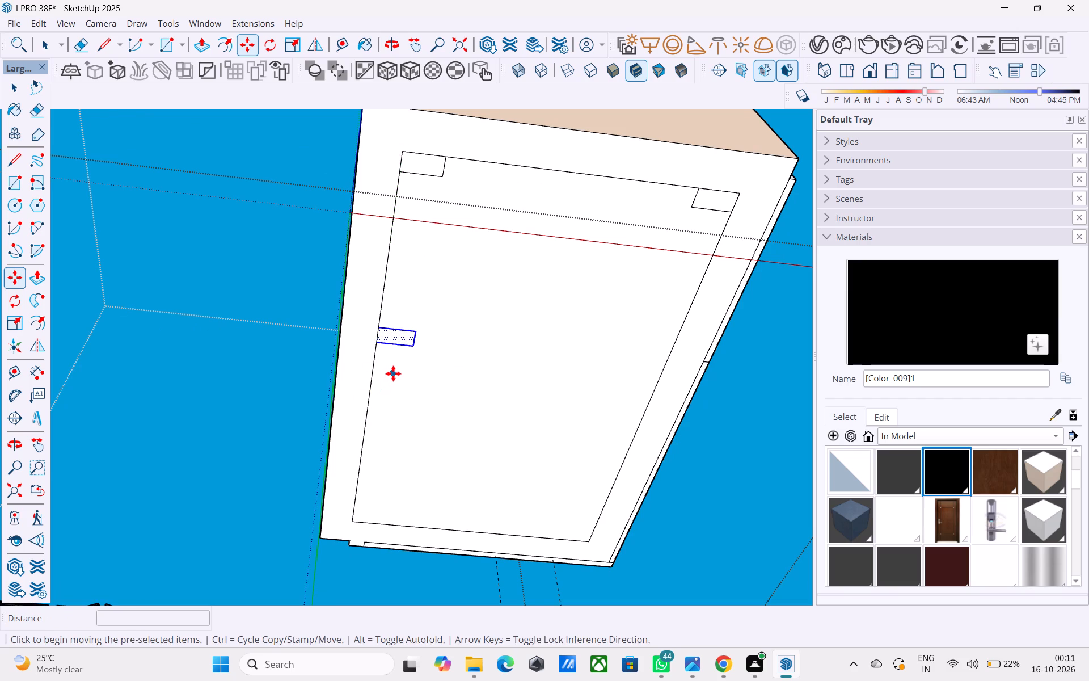
{"action": "left_click", "coordinate": [380, 329]}
{"action": "left_click", "coordinate": [353, 511]}
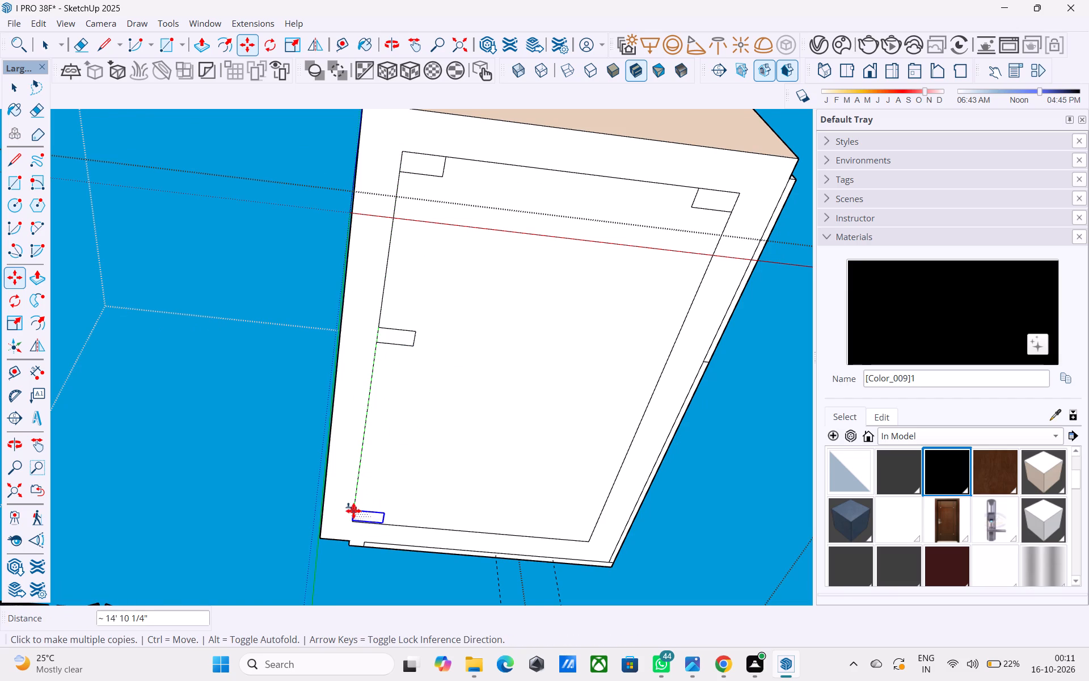
Copy the middle rectangle about 14' straight across to the opposite long edge of the offset outline.
{"action": "scroll", "coordinate": [340, 485], "scroll_direction": "down", "scroll_amount": 5}
{"action": "middle_click_drag", "start_coordinate": [461, 443], "coordinate": [443, 453]}
{"action": "scroll", "coordinate": [446, 433], "scroll_direction": "up", "scroll_amount": 4}
{"action": "scroll", "coordinate": [471, 388], "scroll_direction": "up", "scroll_amount": 4}
{"action": "key", "text": "space"}
{"action": "left_click", "coordinate": [237, 415]}
{"action": "key", "text": "m"}
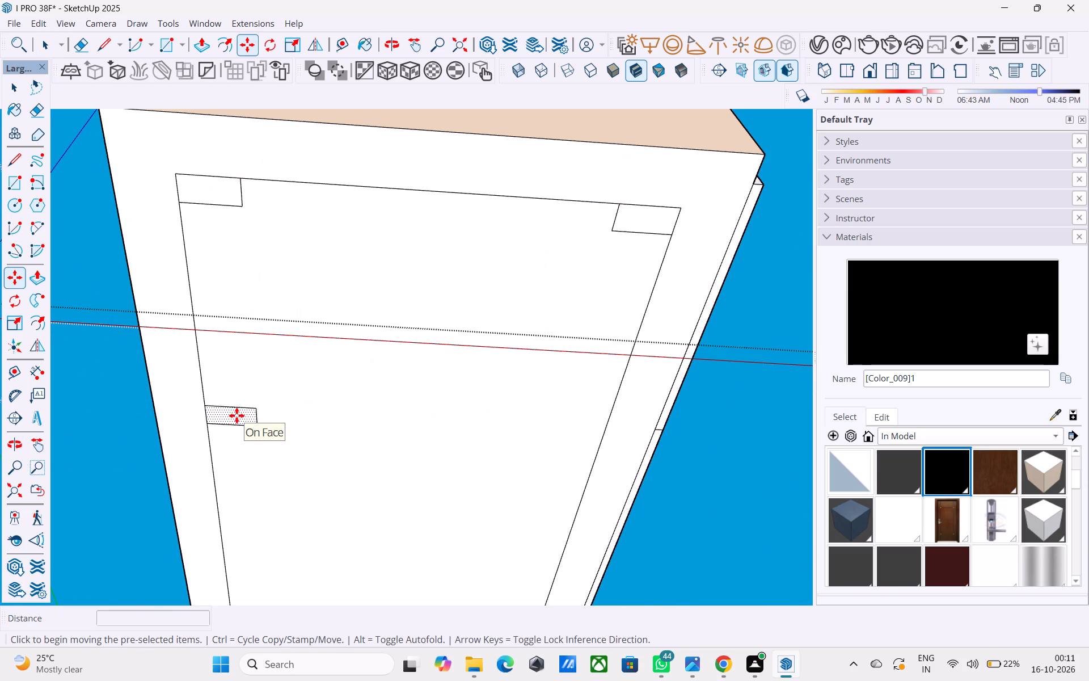
{"action": "left_click", "coordinate": [203, 412]}
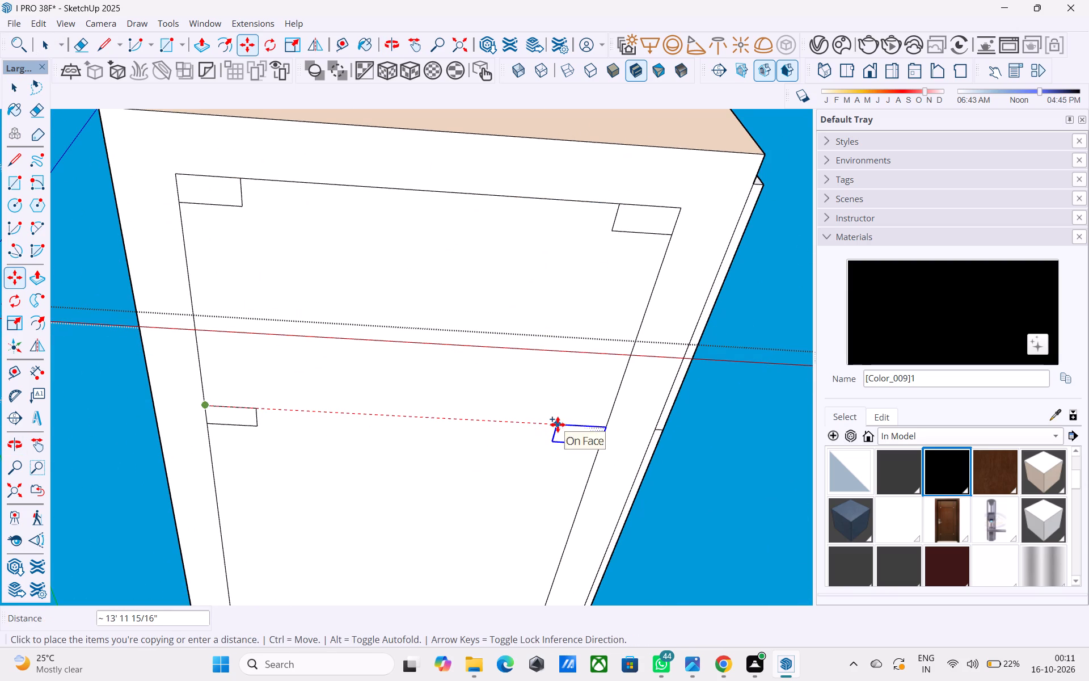
{"action": "left_click", "coordinate": [558, 424]}
Copy the opposite middle rectangle about 15' along its long edge into the remaining empty corner of the outline.
{"action": "scroll", "coordinate": [482, 351], "scroll_direction": "down", "scroll_amount": 8}
{"action": "middle_click_drag", "start_coordinate": [475, 422], "coordinate": [436, 356]}
{"action": "scroll", "coordinate": [538, 452], "scroll_direction": "up", "scroll_amount": 6}
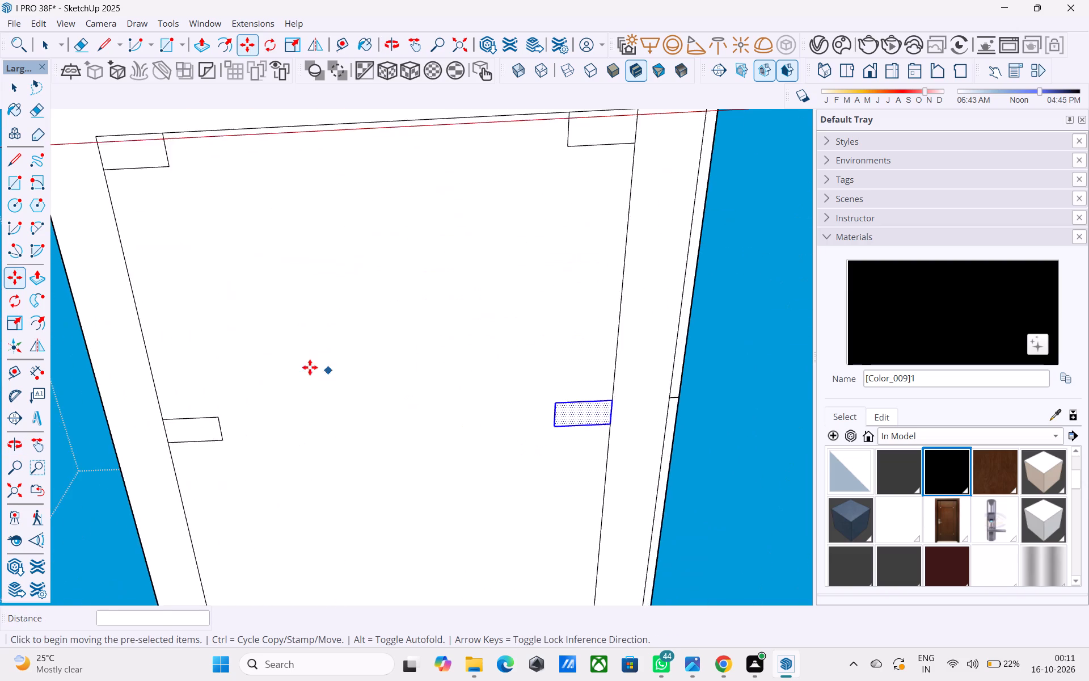
{"action": "scroll", "coordinate": [314, 368], "scroll_direction": "down", "scroll_amount": 7}
{"action": "scroll", "coordinate": [453, 430], "scroll_direction": "up", "scroll_amount": 4}
{"action": "key", "text": "m"}
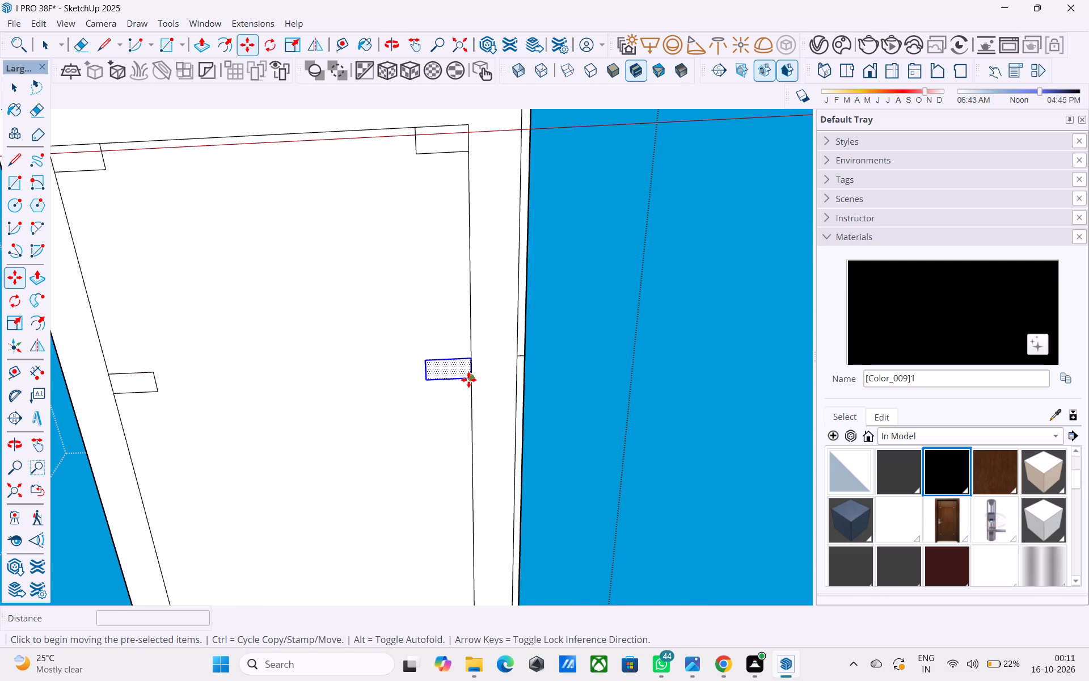
{"action": "left_click", "coordinate": [468, 380]}
{"action": "scroll", "coordinate": [475, 451], "scroll_direction": "down", "scroll_amount": 5}
{"action": "middle_click_drag", "start_coordinate": [474, 460], "coordinate": [474, 320], "text": "shift"}
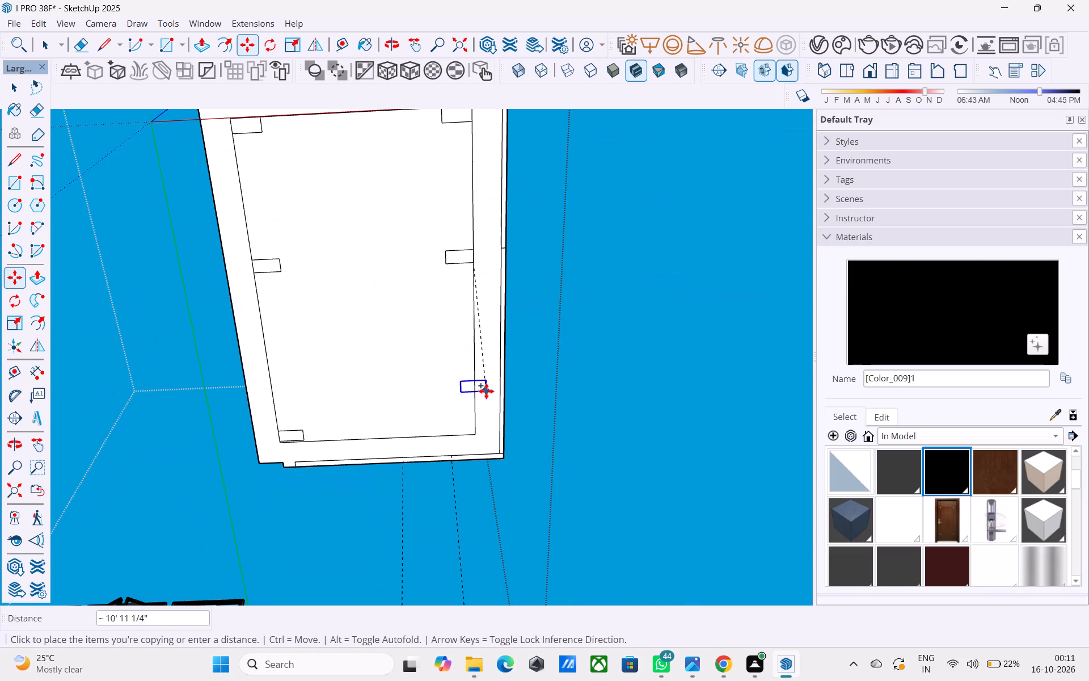
{"action": "scroll", "coordinate": [467, 346], "scroll_direction": "down", "scroll_amount": 2}
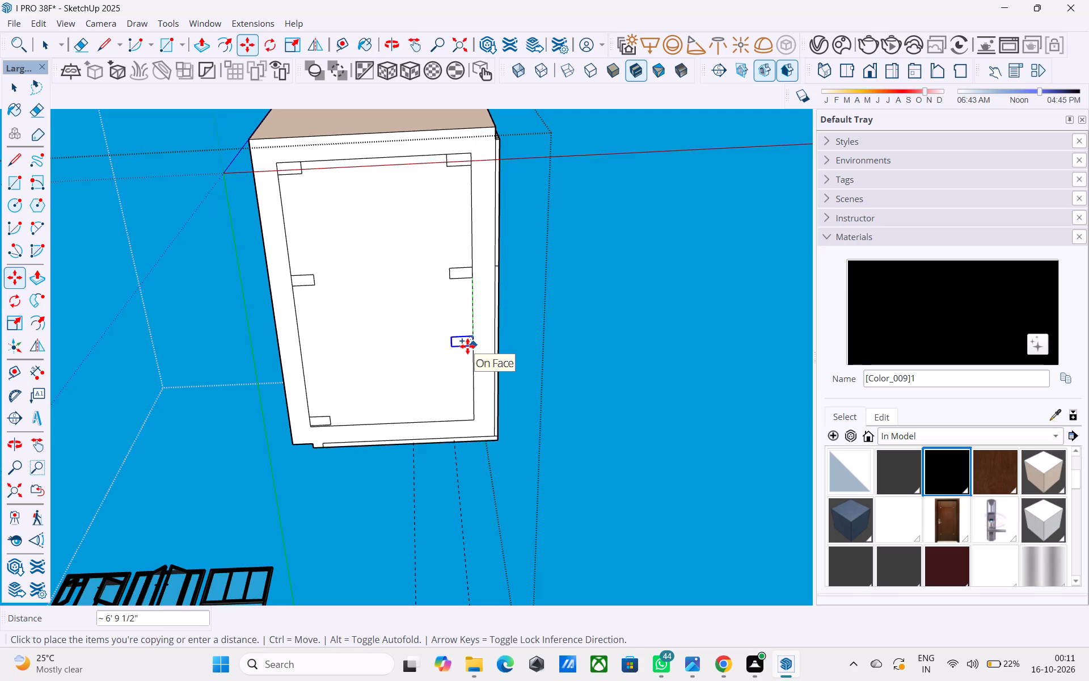
{"action": "scroll", "coordinate": [469, 435], "scroll_direction": "up", "scroll_amount": 4}
{"action": "left_click", "coordinate": [479, 412]}
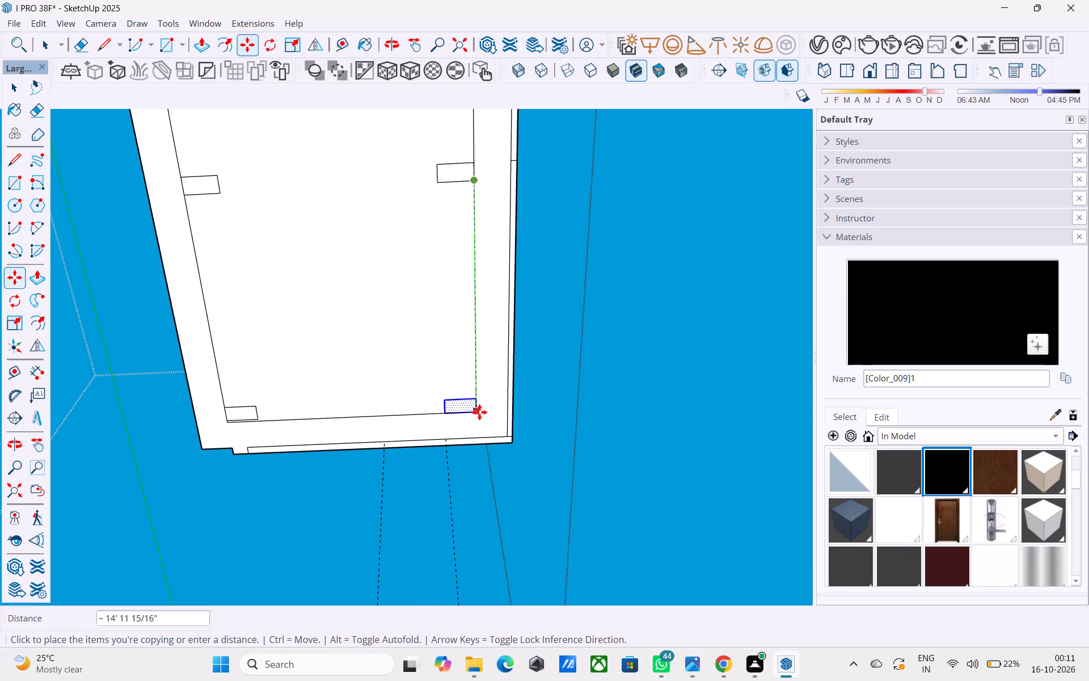
Extrude the corner footprint beside the cream wall, on the side away from the origin, 10' down into a column.
{"action": "scroll", "coordinate": [474, 412], "scroll_direction": "down", "scroll_amount": 2}
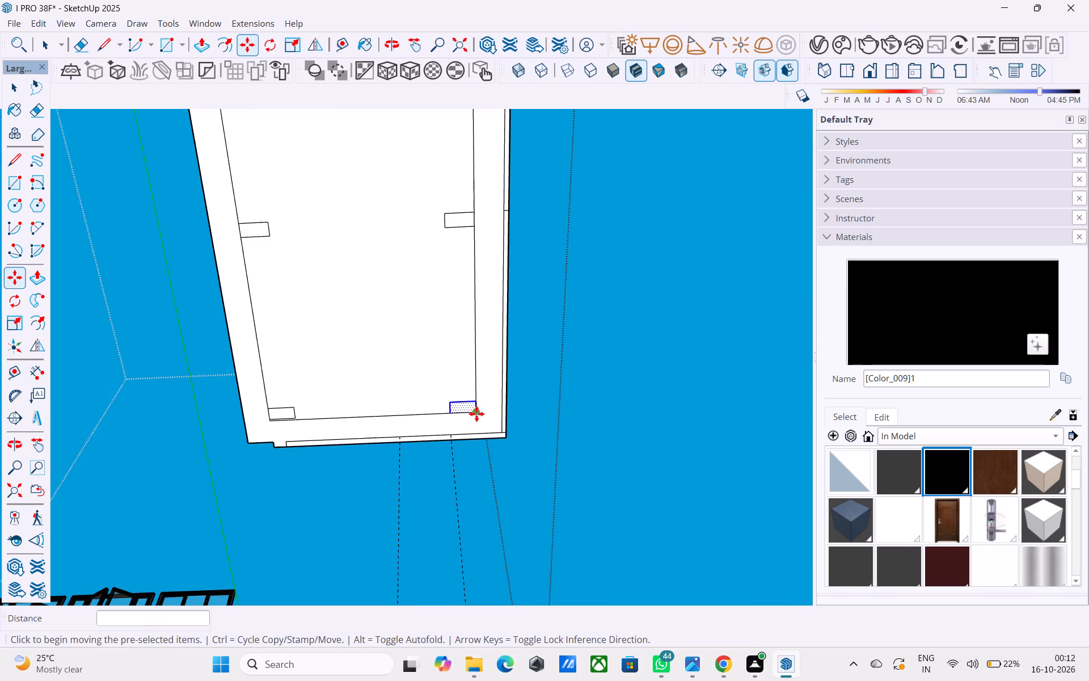
{"action": "scroll", "coordinate": [476, 414], "scroll_direction": "down", "scroll_amount": 4}
{"action": "middle_click_drag", "start_coordinate": [487, 419], "coordinate": [508, 490]}
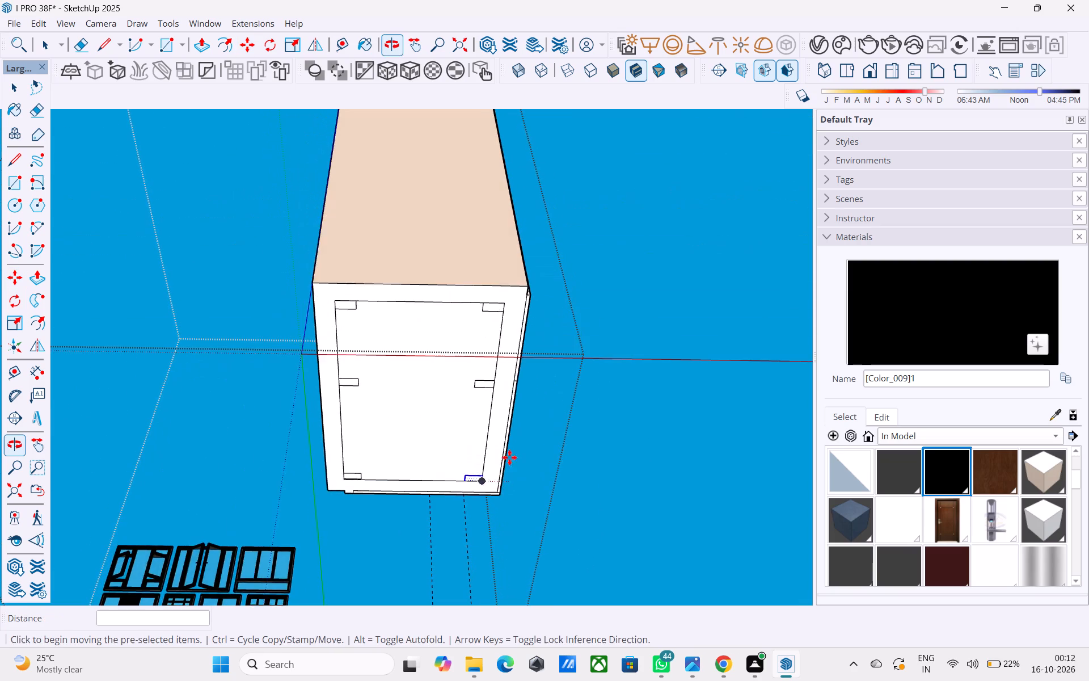
{"action": "scroll", "coordinate": [513, 355], "scroll_direction": "up", "scroll_amount": 2}
{"action": "scroll", "coordinate": [476, 318], "scroll_direction": "up", "scroll_amount": 4}
{"action": "key", "text": "space"}
{"action": "left_click", "coordinate": [492, 291]}
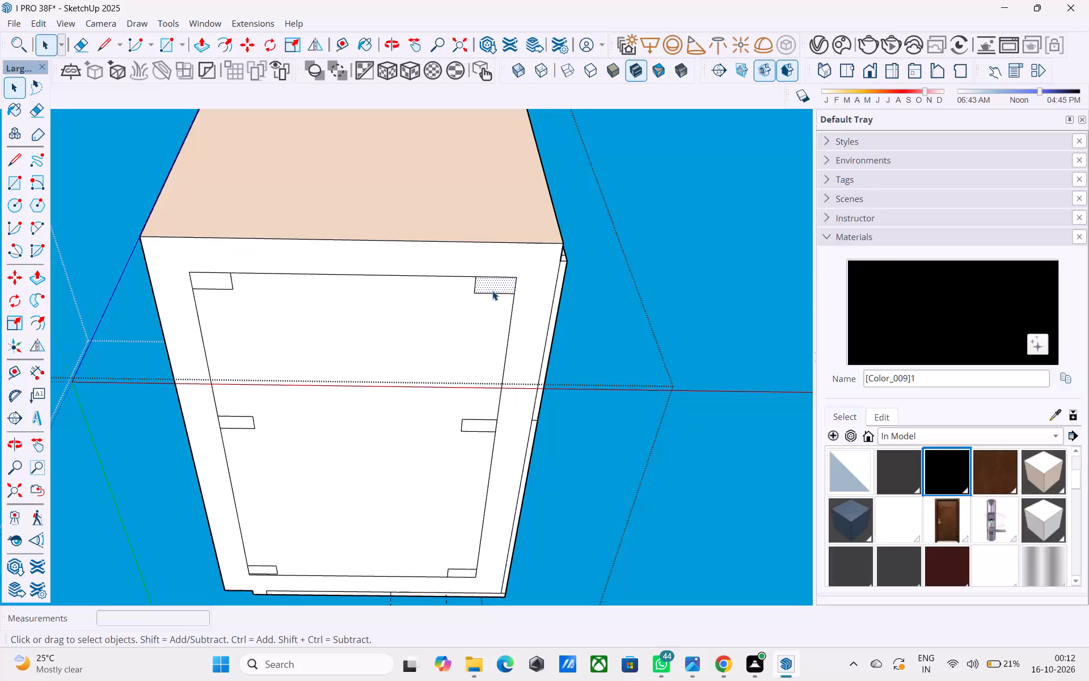
{"action": "key", "text": "p"}
{"action": "left_click", "coordinate": [492, 291]}
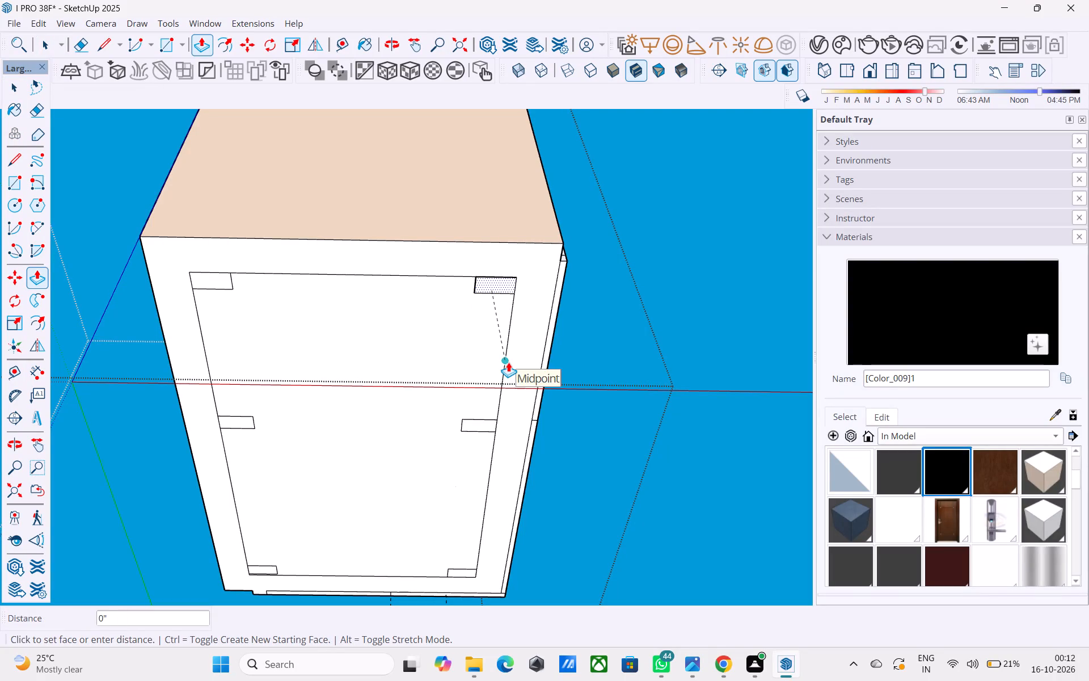
{"action": "type", "text": "10"}
{"action": "key", "text": "apostrophe"}
{"action": "key", "text": "Return"}
Extrude the other five footprints by the same 10' to complete the six columns.
{"action": "key", "text": "space"}
{"action": "left_click", "coordinate": [220, 283]}
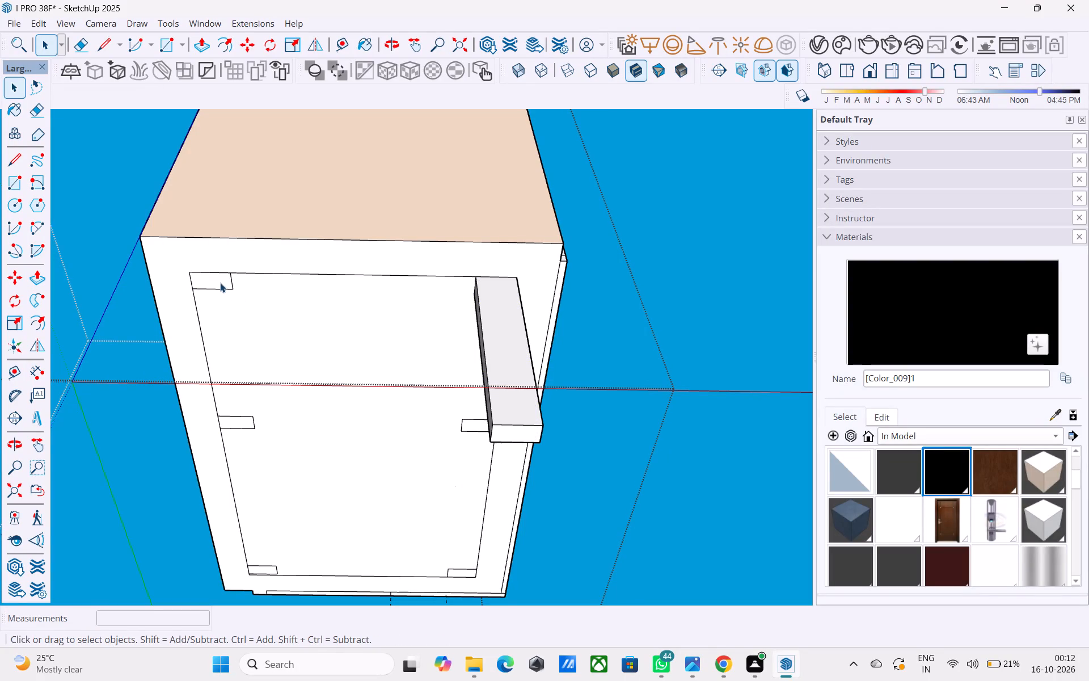
{"action": "key", "text": "p"}
{"action": "double_click", "coordinate": [220, 283]}
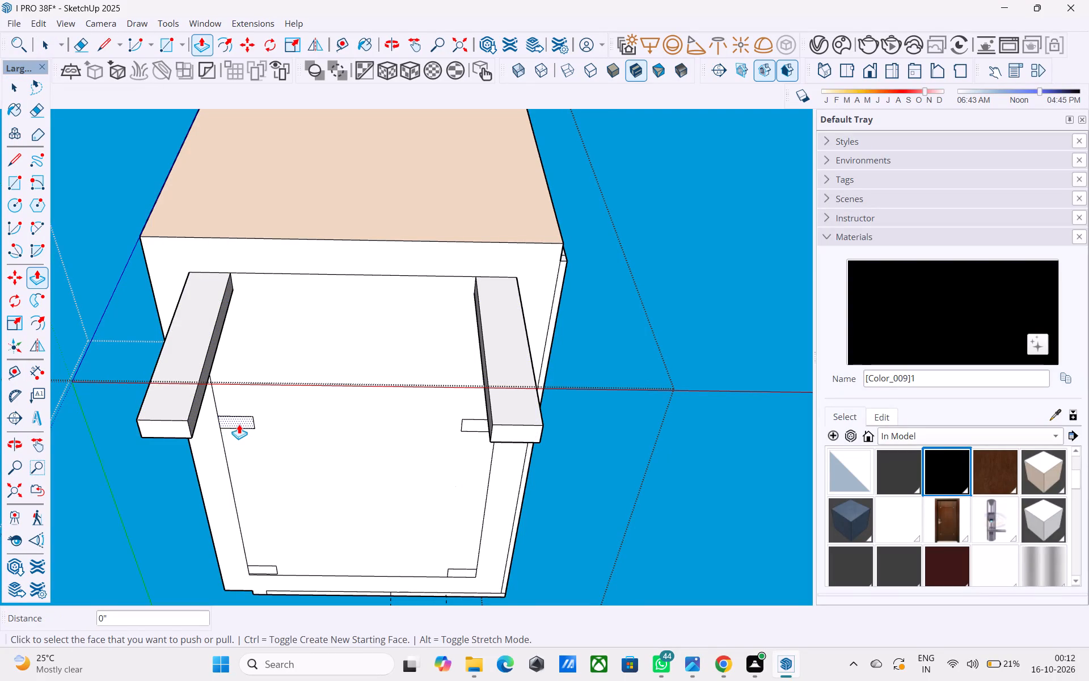
{"action": "double_click", "coordinate": [239, 424]}
{"action": "scroll", "coordinate": [501, 470], "scroll_direction": "up", "scroll_amount": 2}
{"action": "double_click", "coordinate": [480, 411]}
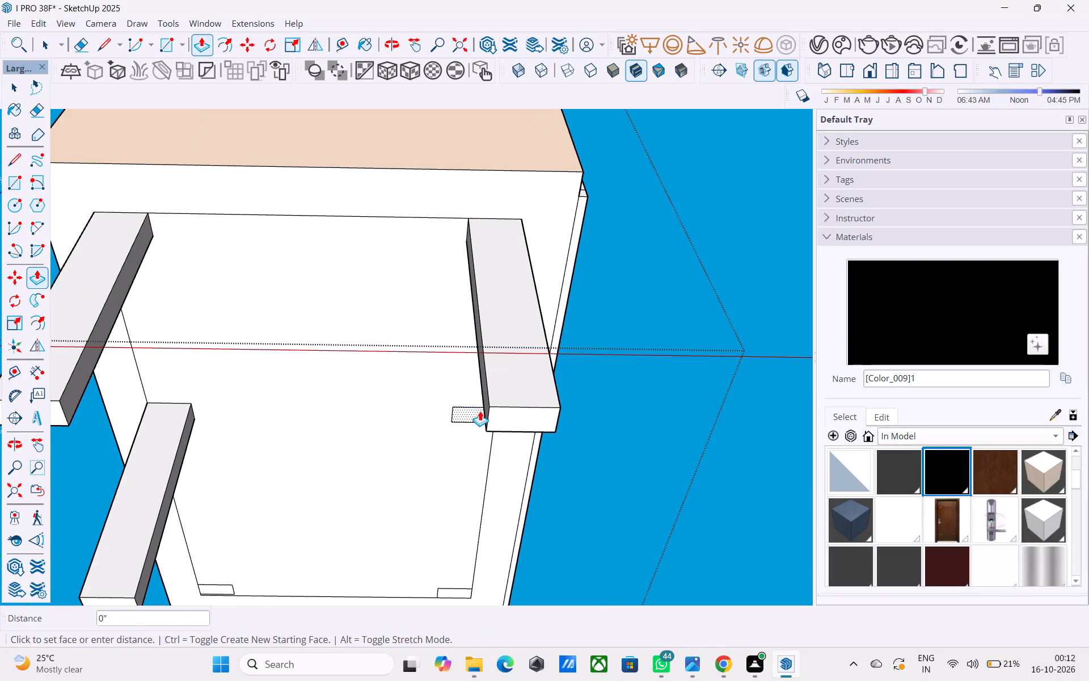
{"action": "middle_click_drag", "start_coordinate": [344, 476], "coordinate": [375, 330], "text": "shift"}
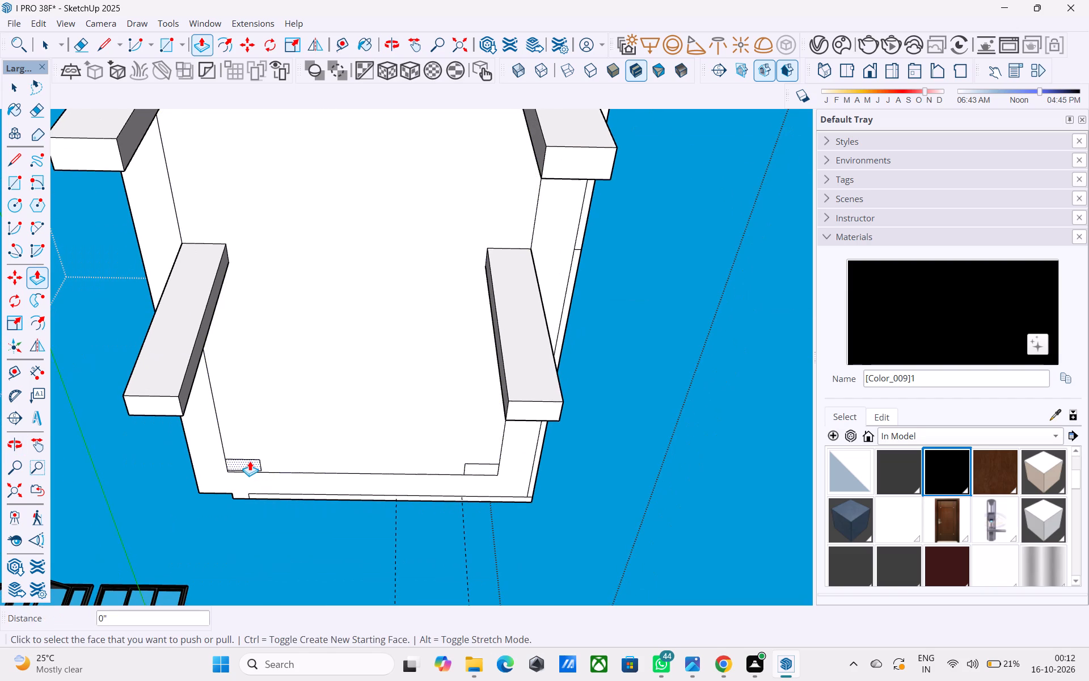
{"action": "double_click", "coordinate": [250, 461]}
{"action": "double_click", "coordinate": [482, 466]}
{"action": "scroll", "coordinate": [482, 466], "scroll_direction": "down", "scroll_amount": 3}
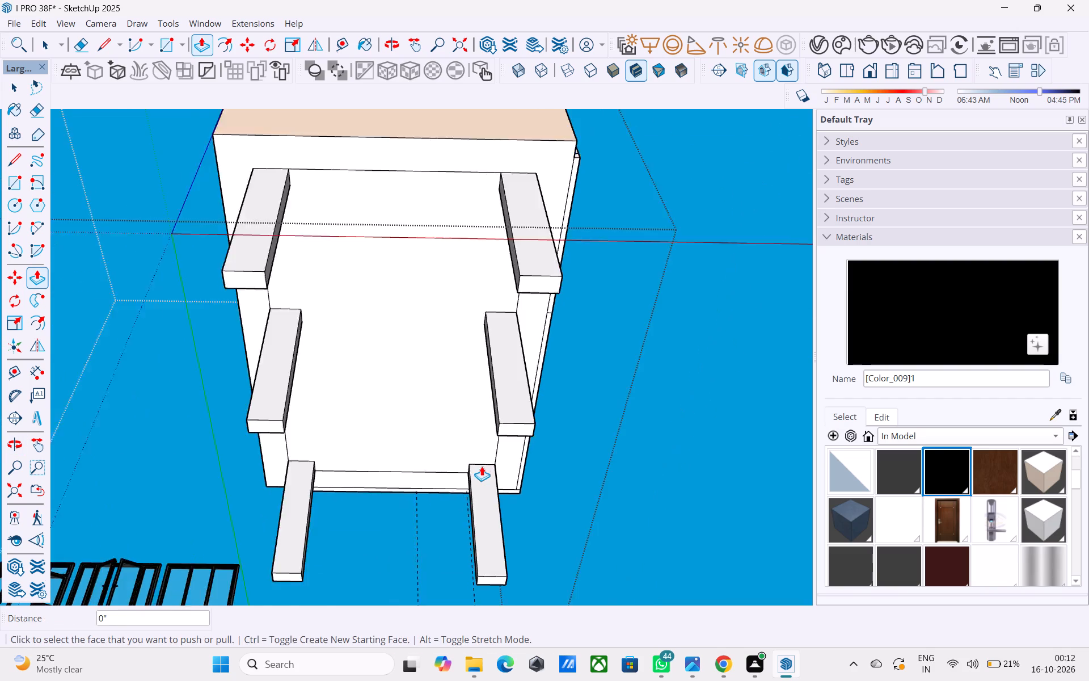
Draw a floor rectangle across the column bases, from one outer corner column to the diagonally opposite one.
{"action": "scroll", "coordinate": [482, 466], "scroll_direction": "down", "scroll_amount": 7}
{"action": "middle_click_drag", "start_coordinate": [478, 472], "coordinate": [312, 675]}
{"action": "middle_click_drag", "start_coordinate": [468, 486], "coordinate": [530, 591]}
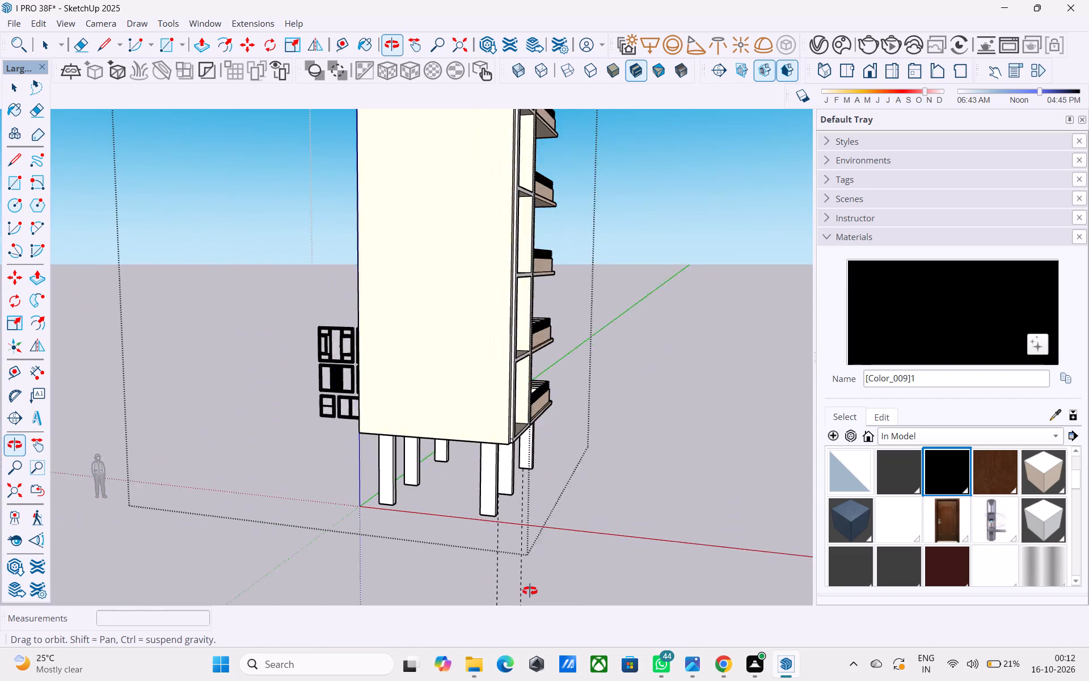
{"action": "middle_click_drag", "start_coordinate": [530, 591], "coordinate": [530, 590]}
{"action": "scroll", "coordinate": [461, 462], "scroll_direction": "up", "scroll_amount": 14}
{"action": "middle_click", "coordinate": [419, 450]}
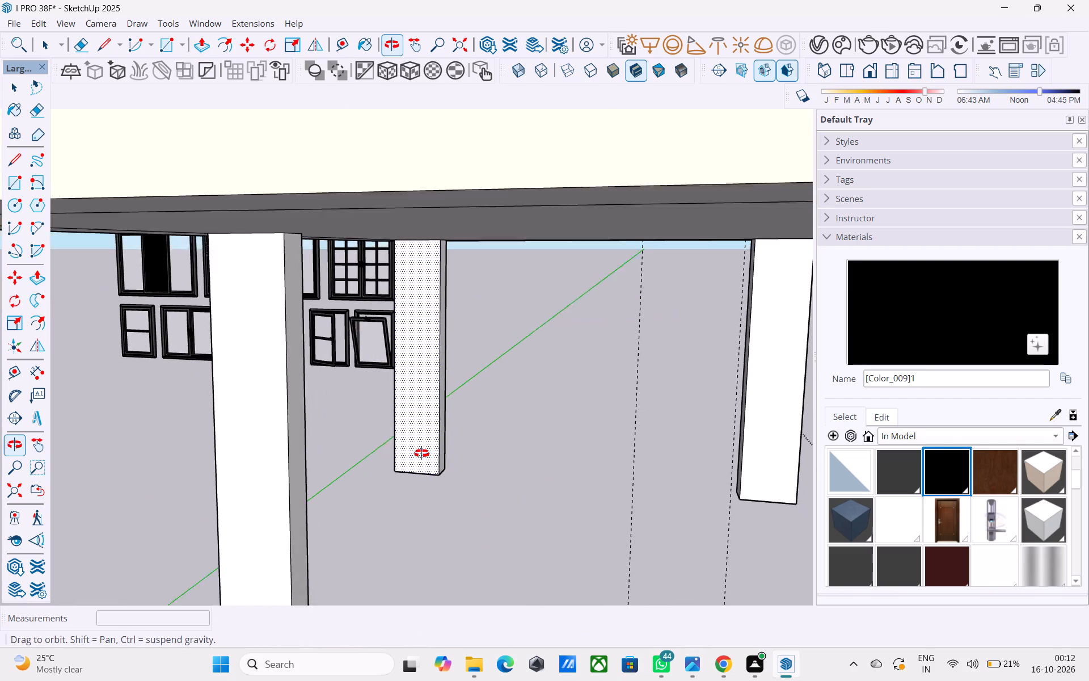
{"action": "type", "text": "ER"}
{"action": "middle_click_drag", "start_coordinate": [427, 448], "coordinate": [410, 447]}
{"action": "scroll", "coordinate": [410, 447], "scroll_direction": "up", "scroll_amount": 4}
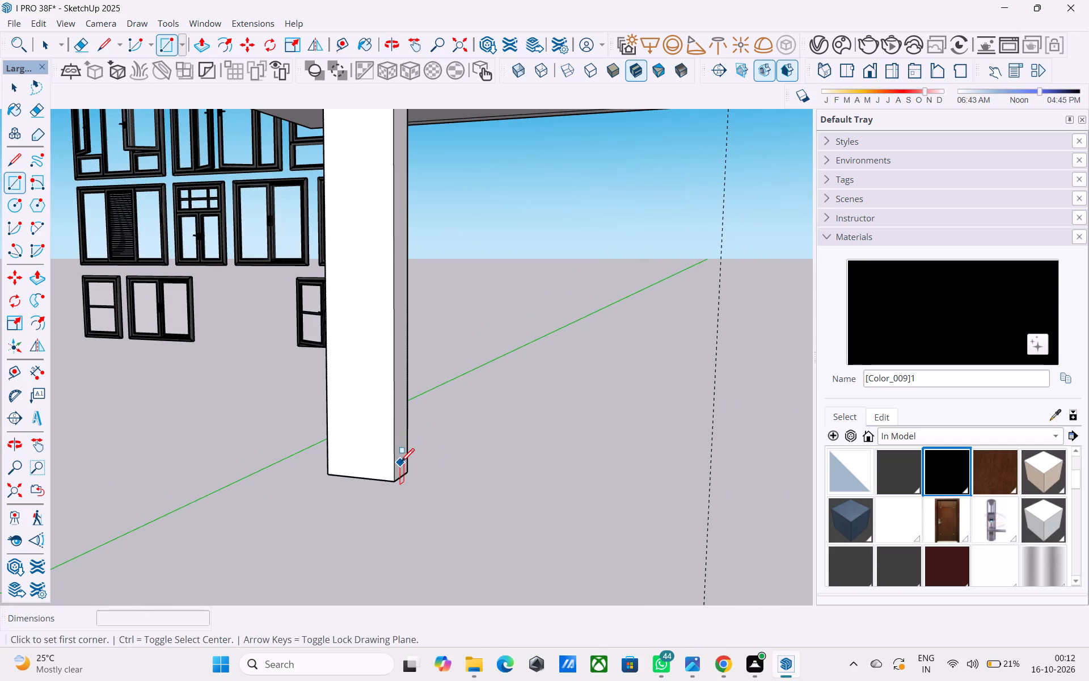
{"action": "left_click", "coordinate": [332, 476]}
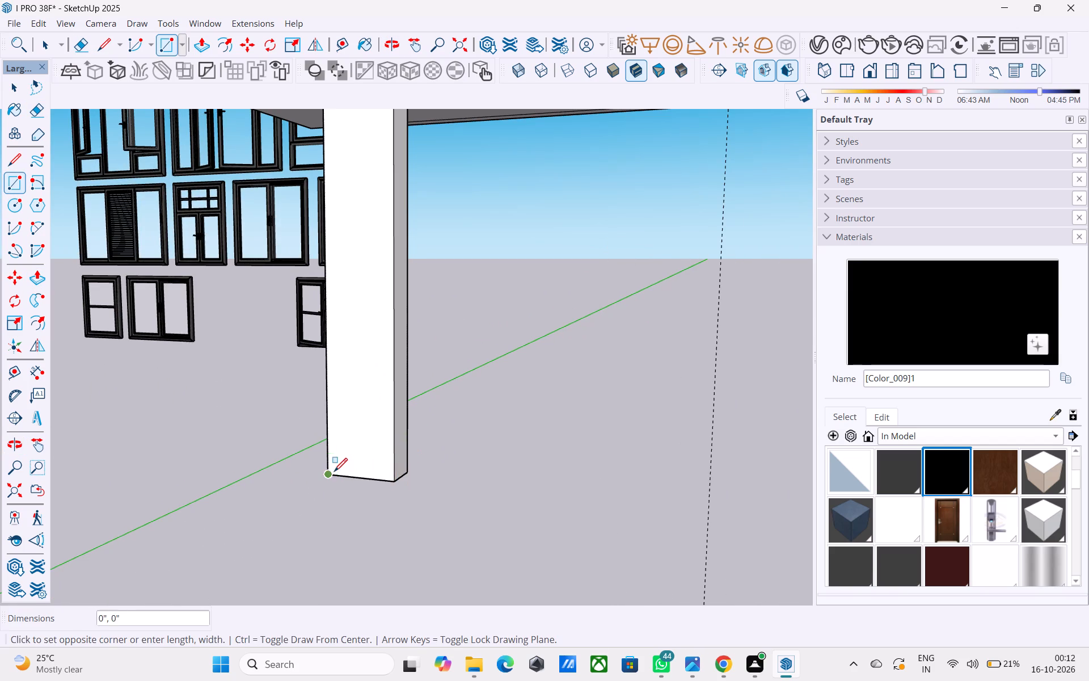
{"action": "scroll", "coordinate": [334, 473], "scroll_direction": "down", "scroll_amount": 19}
{"action": "middle_click_drag", "start_coordinate": [363, 514], "coordinate": [486, 407]}
{"action": "scroll", "coordinate": [486, 415], "scroll_direction": "up", "scroll_amount": 8}
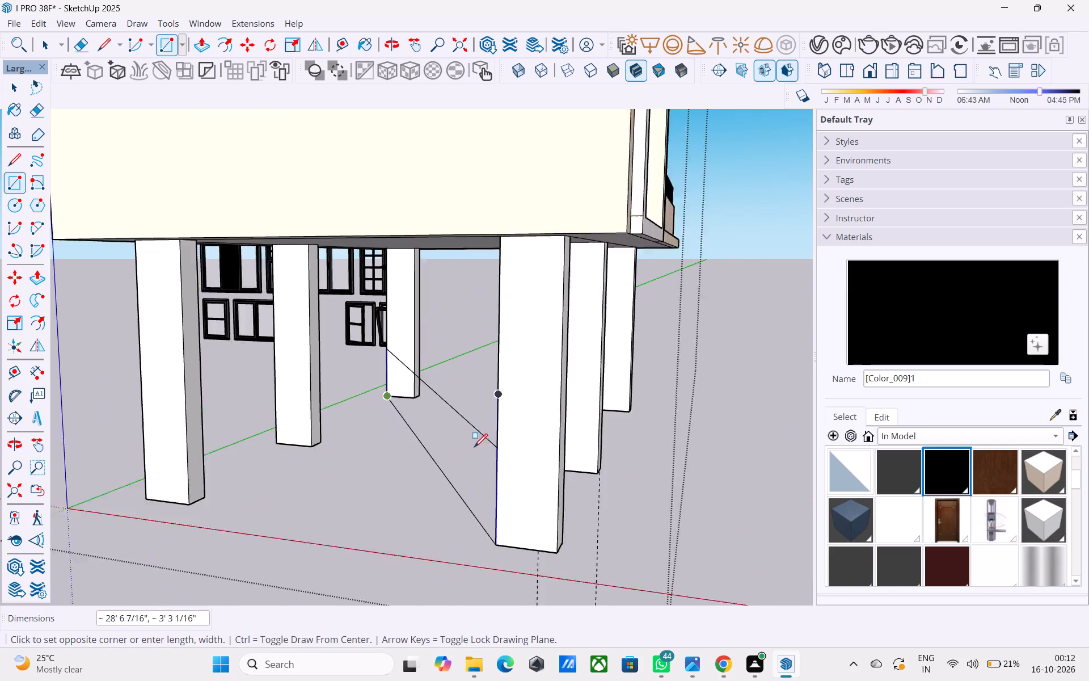
{"action": "scroll", "coordinate": [474, 448], "scroll_direction": "up", "scroll_amount": 1}
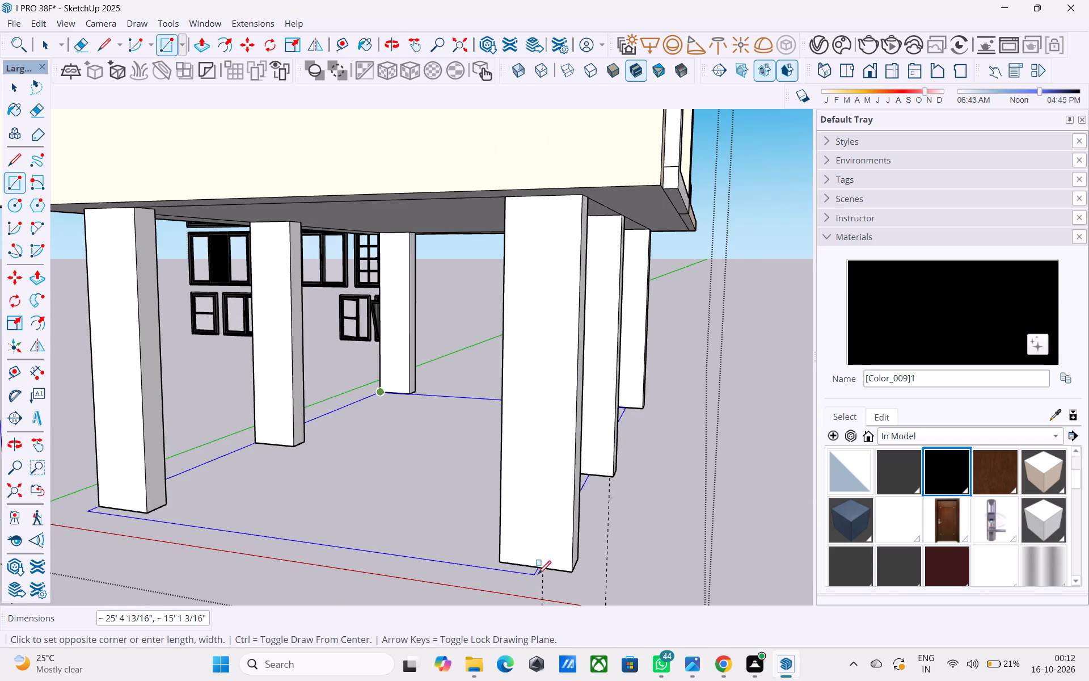
{"action": "left_click", "coordinate": [571, 573]}
Delete the vertical faces filling the gaps between the columns to leave the ground floor open.
{"action": "middle_click_drag", "start_coordinate": [438, 504], "coordinate": [462, 507]}
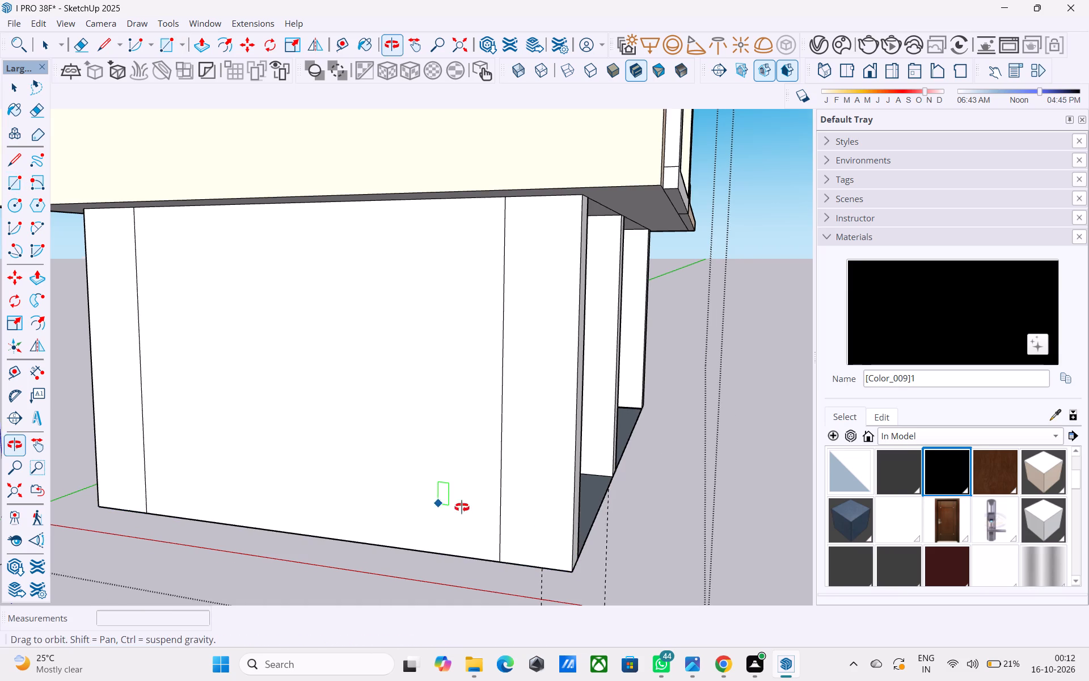
{"action": "middle_click_drag", "start_coordinate": [462, 507], "coordinate": [841, 507]}
{"action": "scroll", "coordinate": [715, 469], "scroll_direction": "down", "scroll_amount": 9}
{"action": "middle_click_drag", "start_coordinate": [467, 468], "coordinate": [860, 403], "text": "shift"}
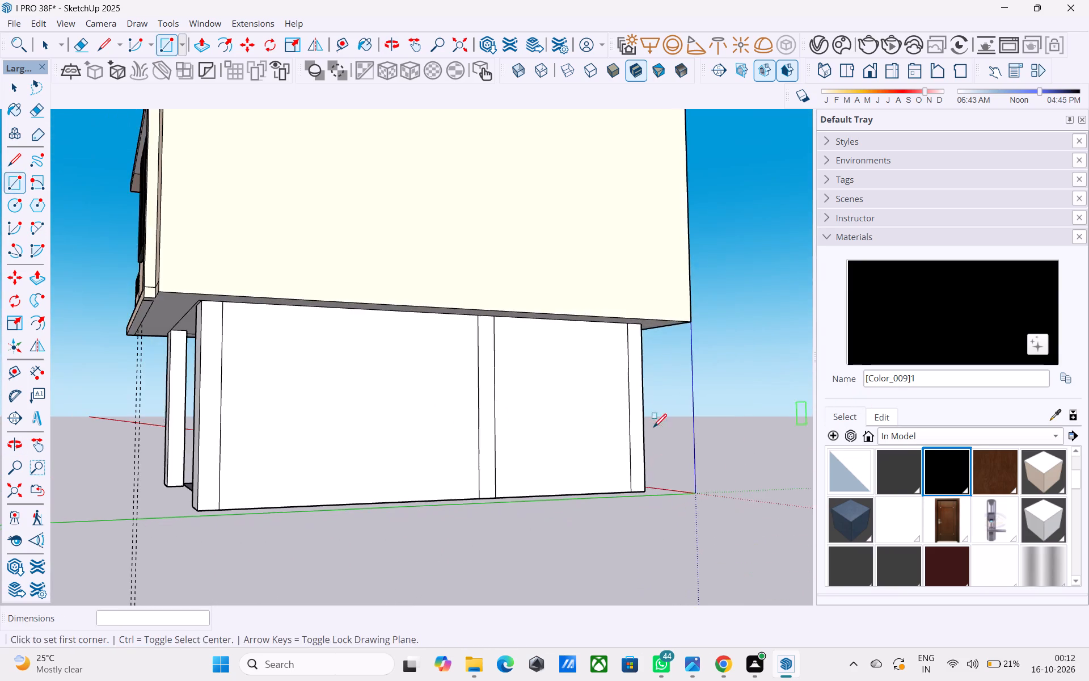
{"action": "middle_click_drag", "start_coordinate": [373, 428], "coordinate": [505, 448]}
{"action": "middle_click_drag", "start_coordinate": [455, 481], "coordinate": [568, 464]}
{"action": "scroll", "coordinate": [599, 442], "scroll_direction": "down", "scroll_amount": 5}
{"action": "middle_click_drag", "start_coordinate": [440, 416], "coordinate": [773, 438]}
{"action": "scroll", "coordinate": [744, 430], "scroll_direction": "down", "scroll_amount": 5}
{"action": "middle_click_drag", "start_coordinate": [461, 412], "coordinate": [948, 382]}
{"action": "scroll", "coordinate": [677, 367], "scroll_direction": "down", "scroll_amount": 8}
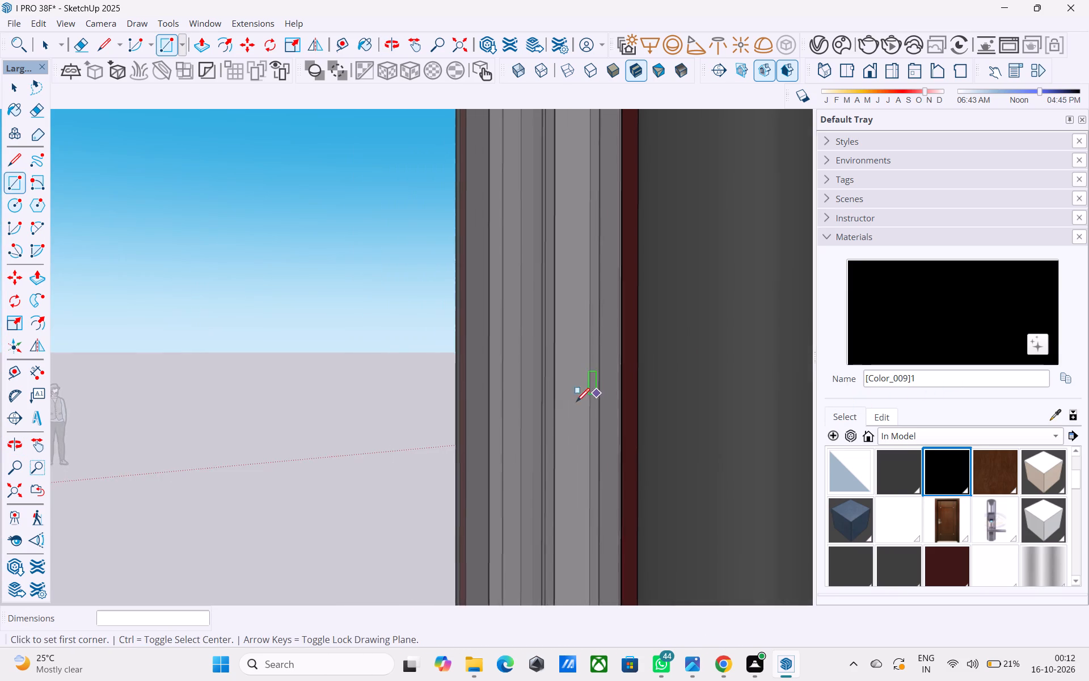
{"action": "scroll", "coordinate": [576, 403], "scroll_direction": "down", "scroll_amount": 14}
{"action": "scroll", "coordinate": [538, 415], "scroll_direction": "up", "scroll_amount": 4}
{"action": "middle_click", "coordinate": [538, 415]}
{"action": "scroll", "coordinate": [538, 415], "scroll_direction": "down", "scroll_amount": 15}
{"action": "scroll", "coordinate": [552, 406], "scroll_direction": "up", "scroll_amount": 1}
{"action": "scroll", "coordinate": [552, 406], "scroll_direction": "down", "scroll_amount": 2}
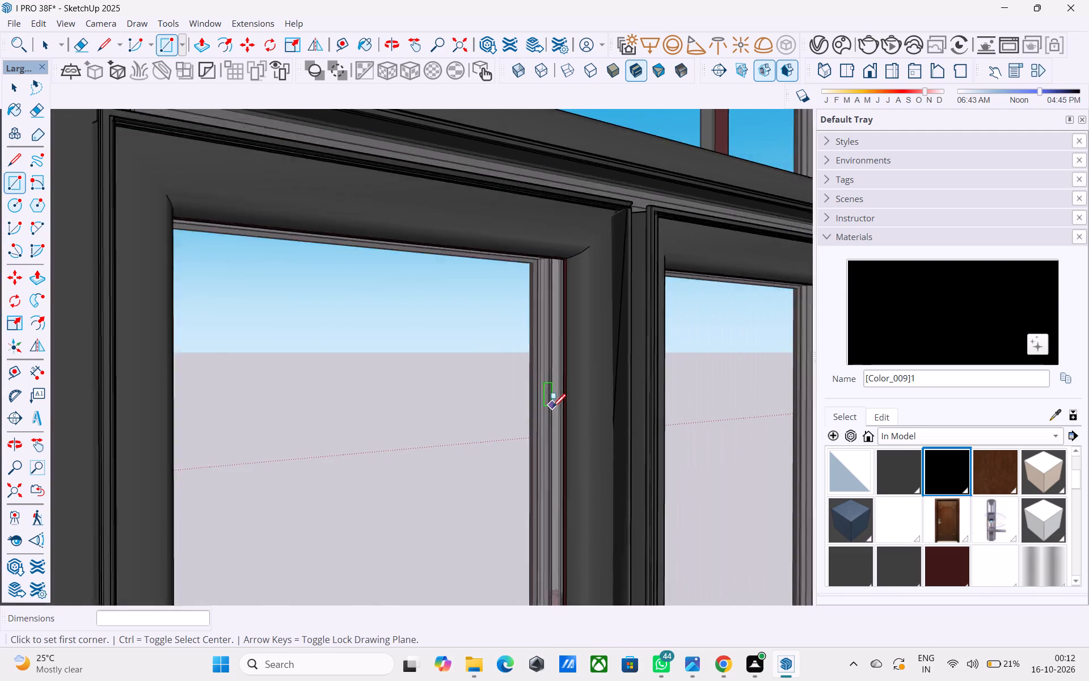
{"action": "scroll", "coordinate": [552, 409], "scroll_direction": "down", "scroll_amount": 3}
{"action": "scroll", "coordinate": [554, 406], "scroll_direction": "up", "scroll_amount": 1}
{"action": "scroll", "coordinate": [554, 406], "scroll_direction": "down", "scroll_amount": 6}
{"action": "middle_click_drag", "start_coordinate": [476, 413], "coordinate": [617, 416]}
{"action": "scroll", "coordinate": [638, 412], "scroll_direction": "down", "scroll_amount": 17}
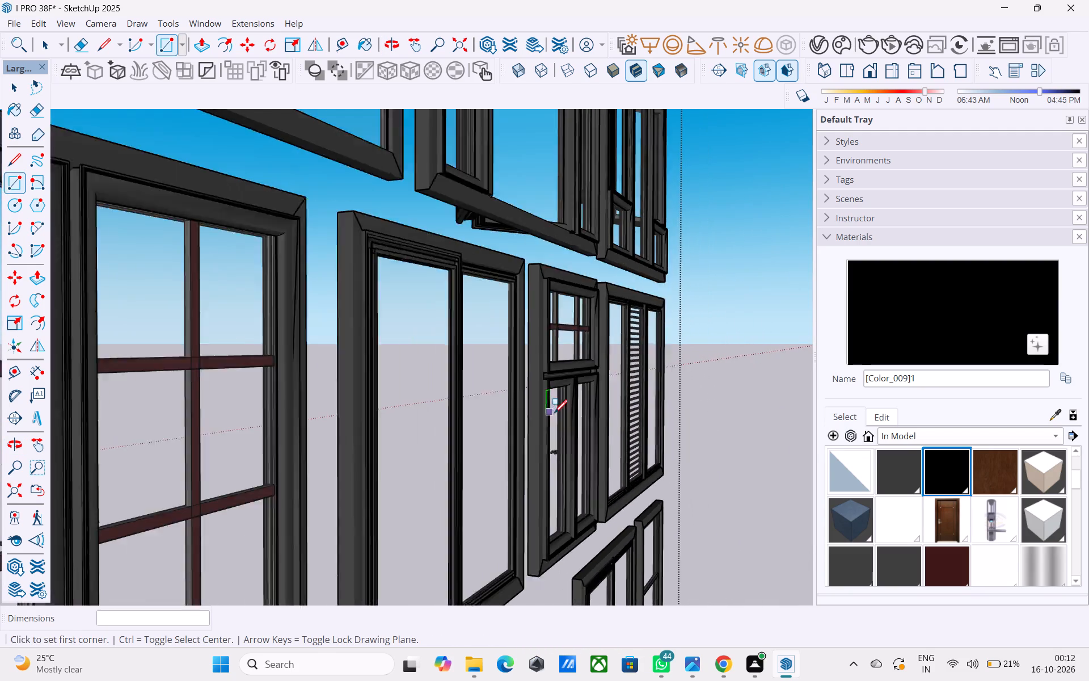
{"action": "scroll", "coordinate": [554, 414], "scroll_direction": "down", "scroll_amount": 14}
{"action": "middle_click_drag", "start_coordinate": [565, 410], "coordinate": [444, 421]}
{"action": "scroll", "coordinate": [441, 421], "scroll_direction": "down", "scroll_amount": 16}
{"action": "middle_click_drag", "start_coordinate": [457, 408], "coordinate": [372, 430]}
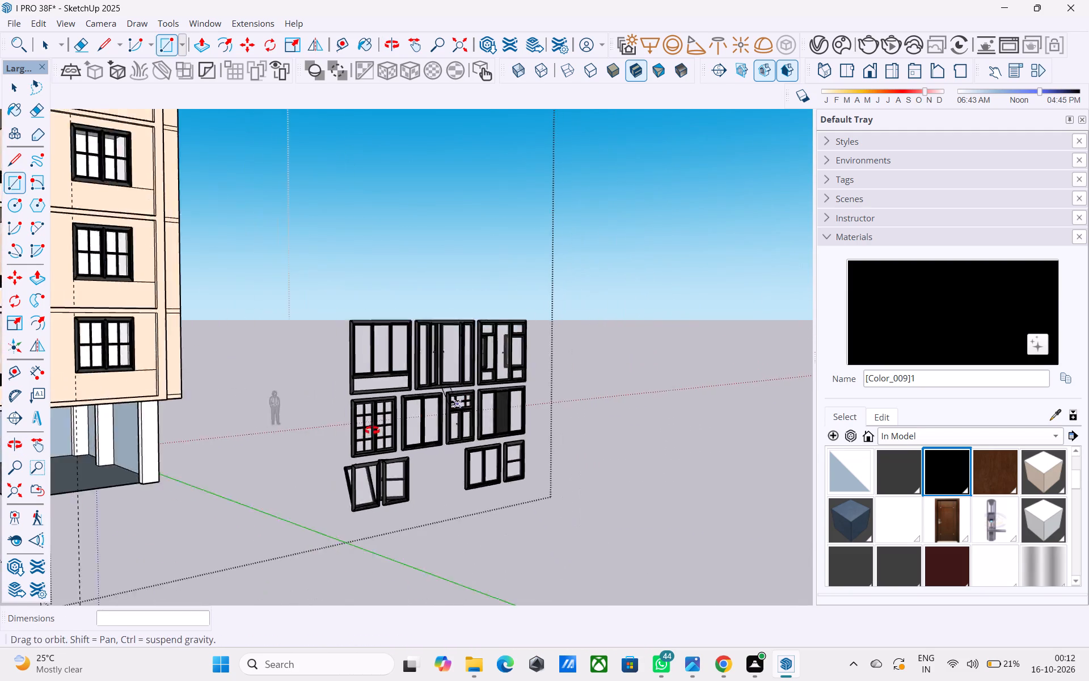
{"action": "middle_click_drag", "start_coordinate": [372, 430], "coordinate": [326, 445]}
{"action": "scroll", "coordinate": [178, 421], "scroll_direction": "down", "scroll_amount": 3}
{"action": "middle_click_drag", "start_coordinate": [152, 417], "coordinate": [800, 354]}
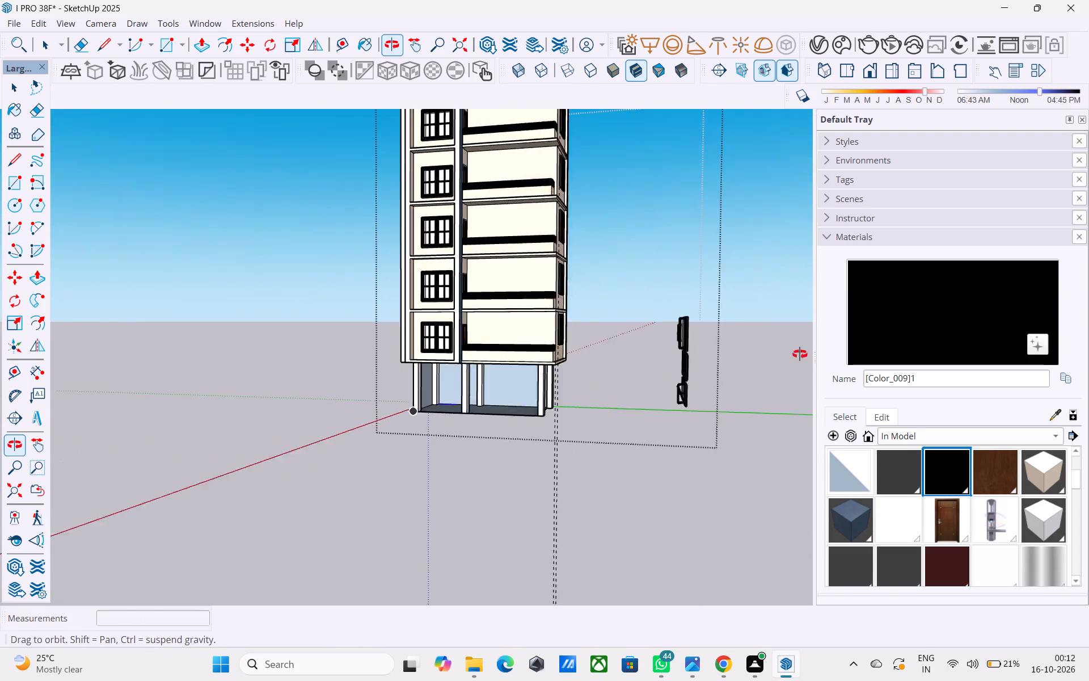
{"action": "middle_click_drag", "start_coordinate": [800, 354], "coordinate": [799, 354]}
{"action": "middle_click_drag", "start_coordinate": [434, 367], "coordinate": [660, 371]}
{"action": "scroll", "coordinate": [501, 406], "scroll_direction": "up", "scroll_amount": 9}
{"action": "key", "text": "space"}
{"action": "left_click", "coordinate": [544, 381]}
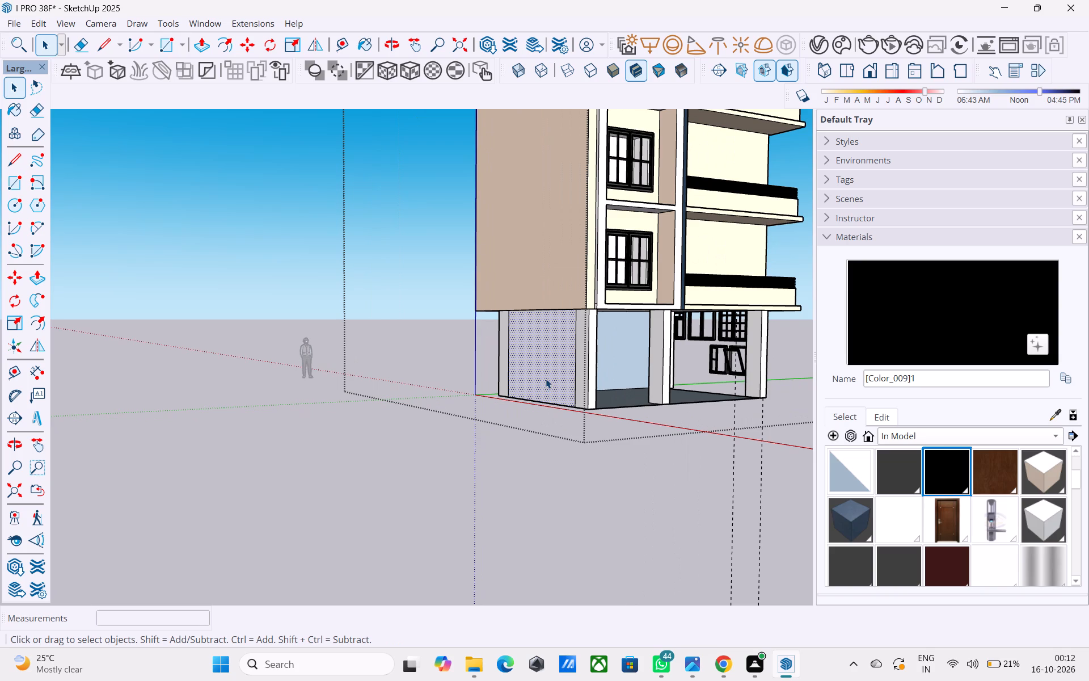
{"action": "key", "text": "Delete"}
{"action": "left_click", "coordinate": [546, 355]}
{"action": "key", "text": "Delete"}
{"action": "left_click", "coordinate": [610, 338]}
{"action": "key", "text": "Delete"}
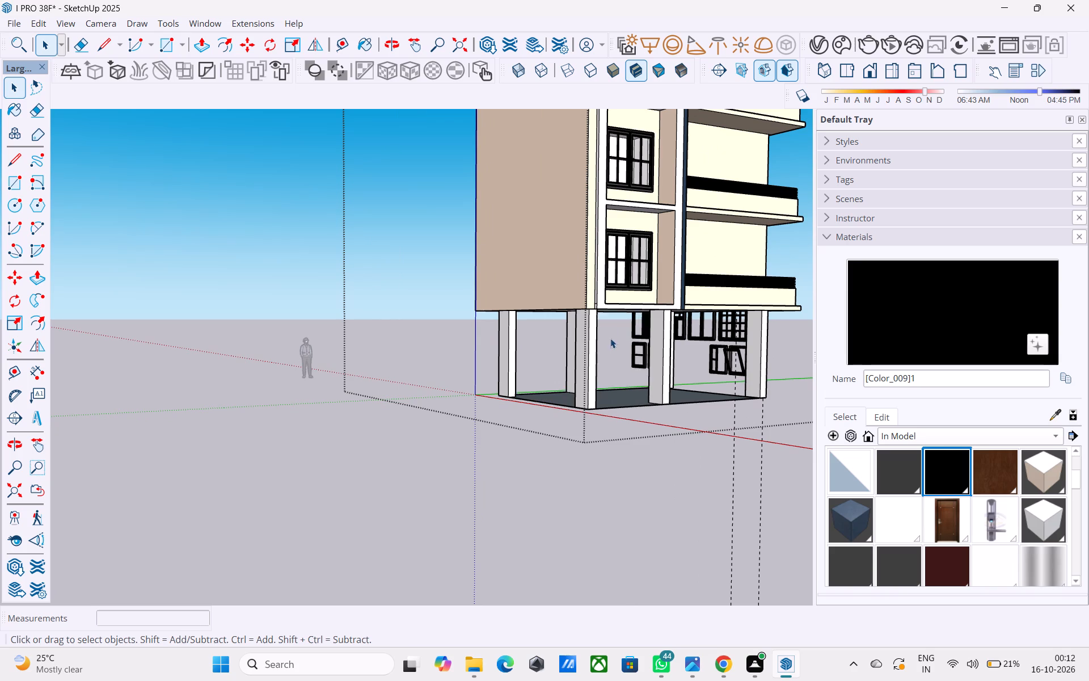
Draw a line about 12' long between the bottom outer corners of the two end columns below the window side.
{"action": "middle_click_drag", "start_coordinate": [610, 338], "coordinate": [209, 359]}
{"action": "scroll", "coordinate": [214, 364], "scroll_direction": "down", "scroll_amount": 5}
{"action": "middle_click_drag", "start_coordinate": [215, 365], "coordinate": [163, 443]}
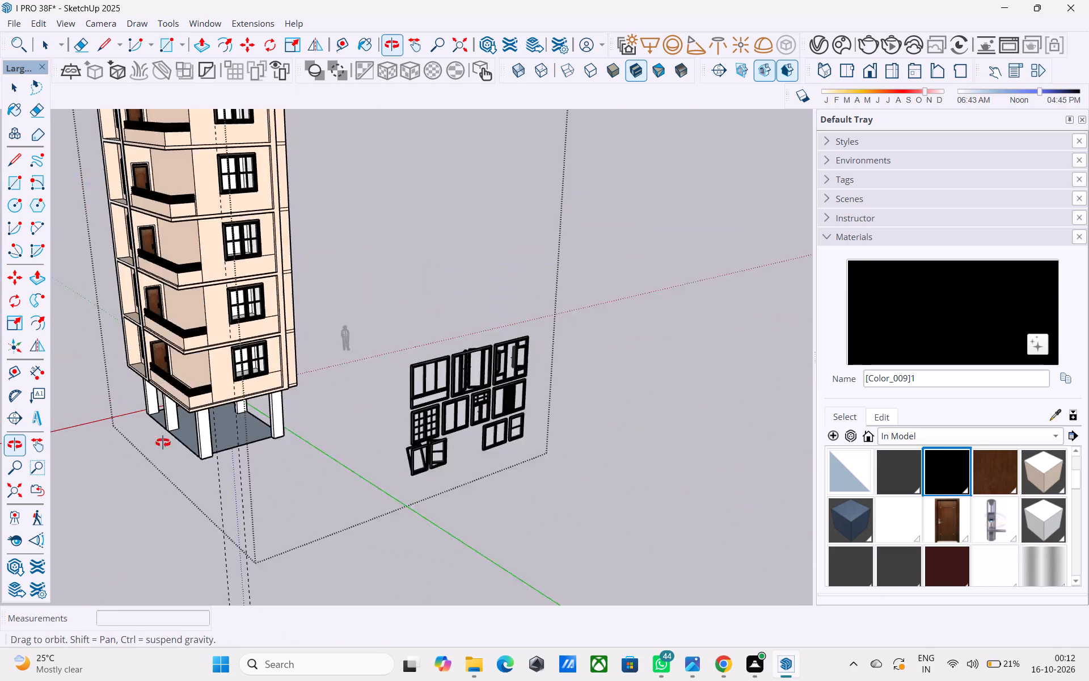
{"action": "middle_click_drag", "start_coordinate": [163, 443], "coordinate": [158, 449]}
{"action": "scroll", "coordinate": [196, 444], "scroll_direction": "up", "scroll_amount": 9}
{"action": "middle_click", "coordinate": [292, 417]}
{"action": "scroll", "coordinate": [292, 417], "scroll_direction": "up", "scroll_amount": 1}
{"action": "key", "text": "l"}
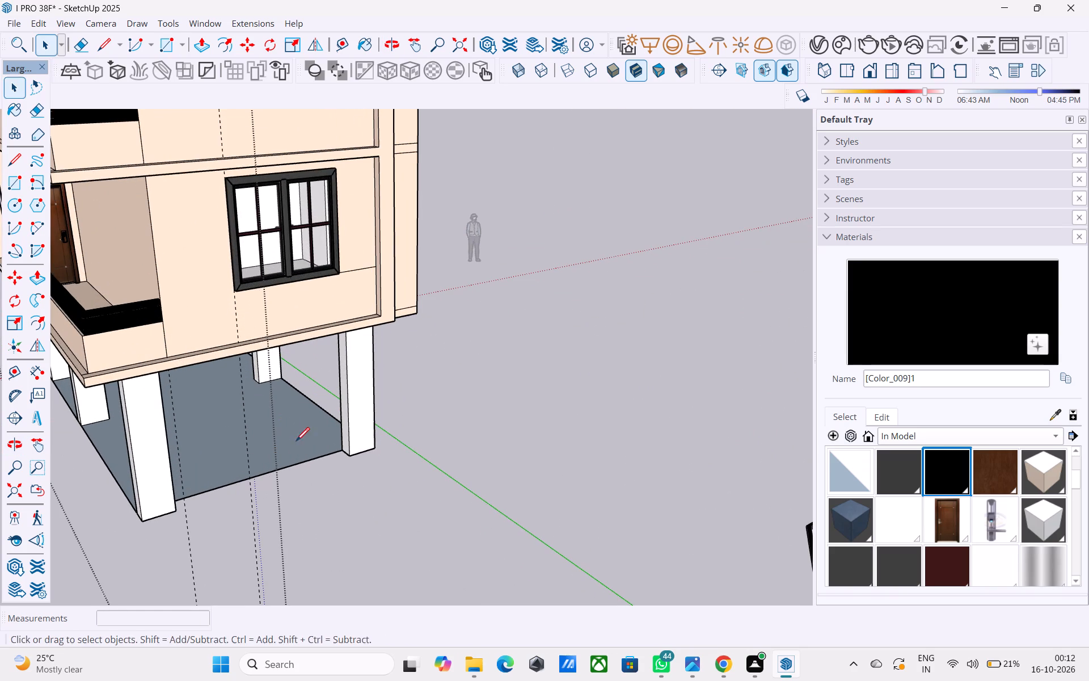
{"action": "left_click", "coordinate": [349, 452]}
{"action": "left_click", "coordinate": [171, 506]}
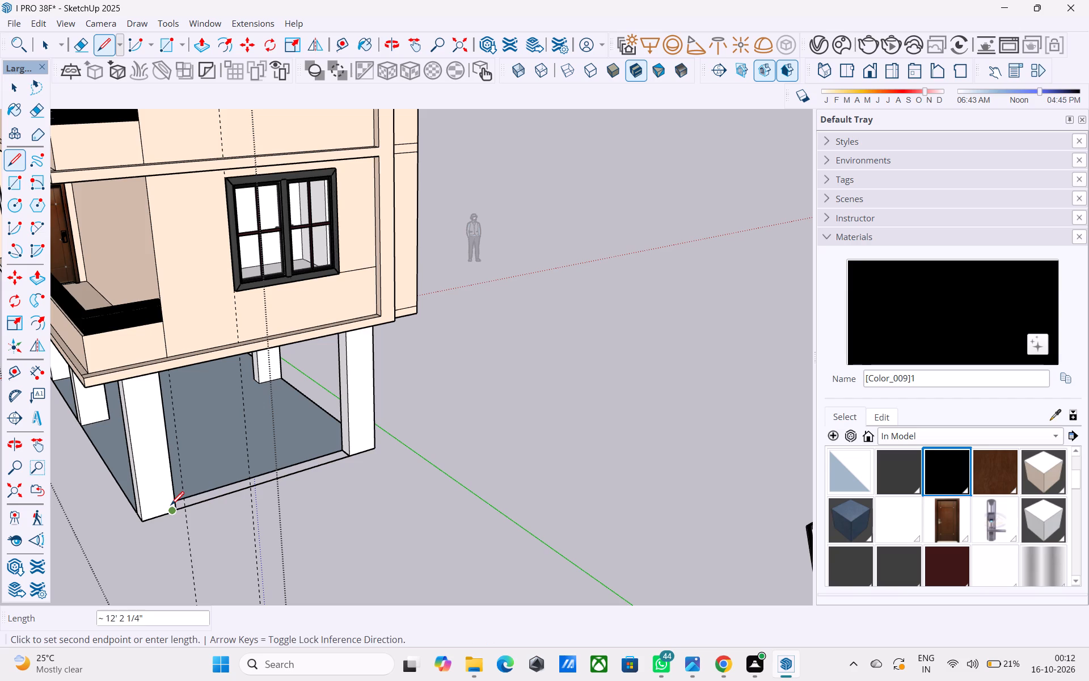
{"action": "key", "text": "space"}
Fill the strip between these end columns with a rectangle about 12' by 1' and erase the edge dividing it from the floor.
{"action": "middle_click_drag", "start_coordinate": [199, 496], "coordinate": [233, 507]}
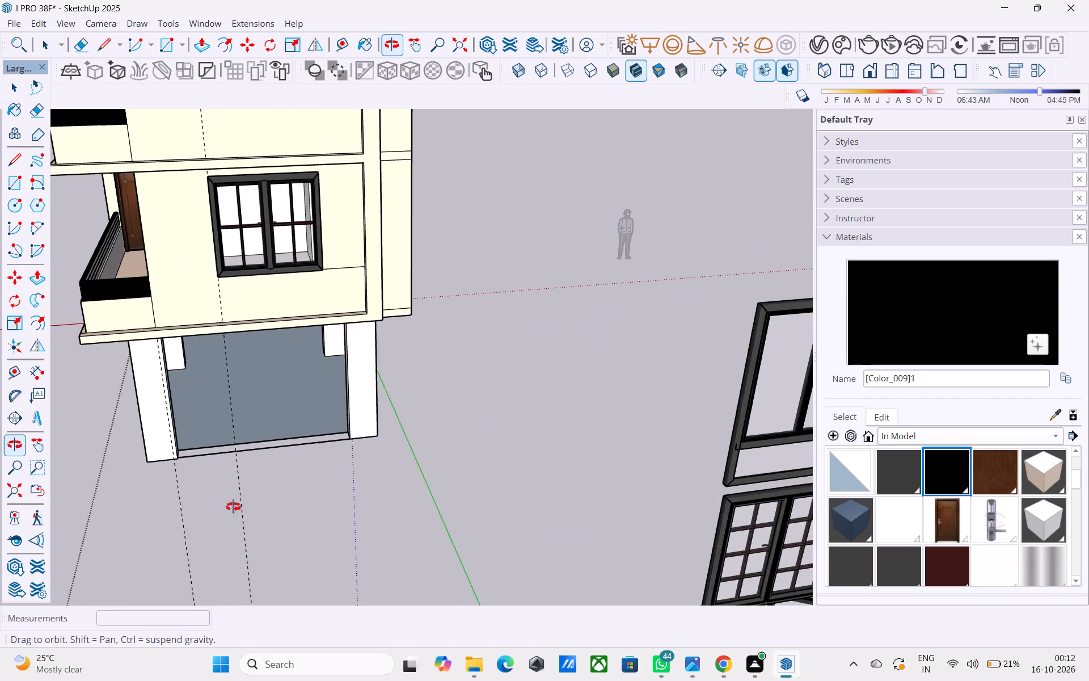
{"action": "middle_click_drag", "start_coordinate": [233, 507], "coordinate": [235, 520]}
{"action": "scroll", "coordinate": [210, 505], "scroll_direction": "up", "scroll_amount": 7}
{"action": "key", "text": "r"}
{"action": "middle_click_drag", "start_coordinate": [204, 489], "coordinate": [181, 475]}
{"action": "scroll", "coordinate": [181, 475], "scroll_direction": "up", "scroll_amount": 1}
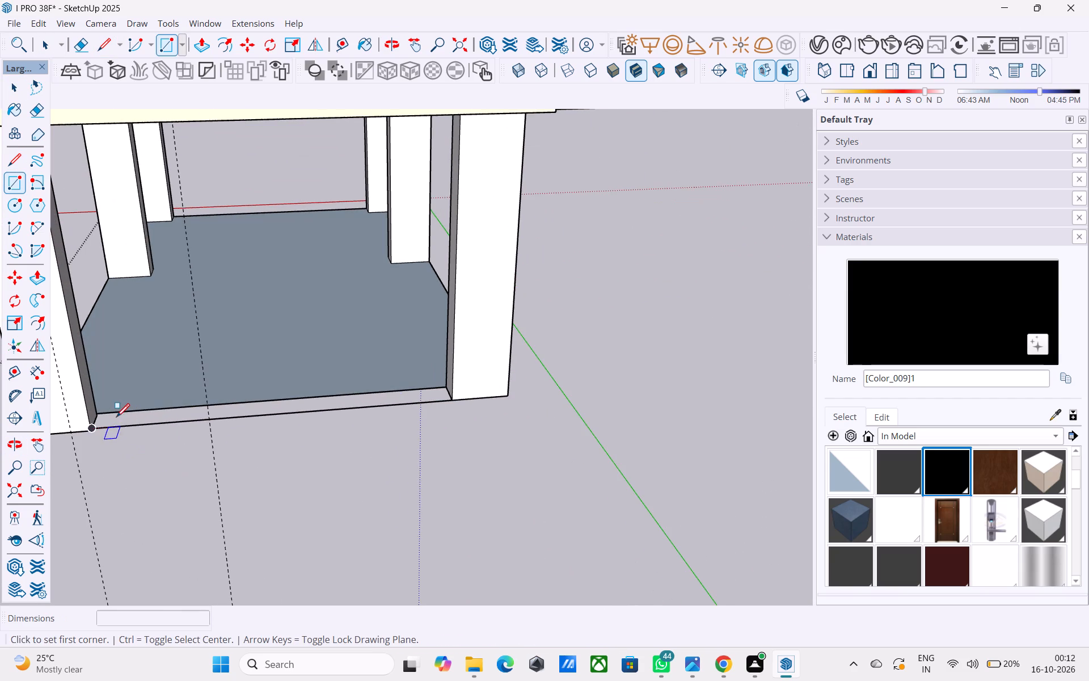
{"action": "left_click", "coordinate": [103, 416]}
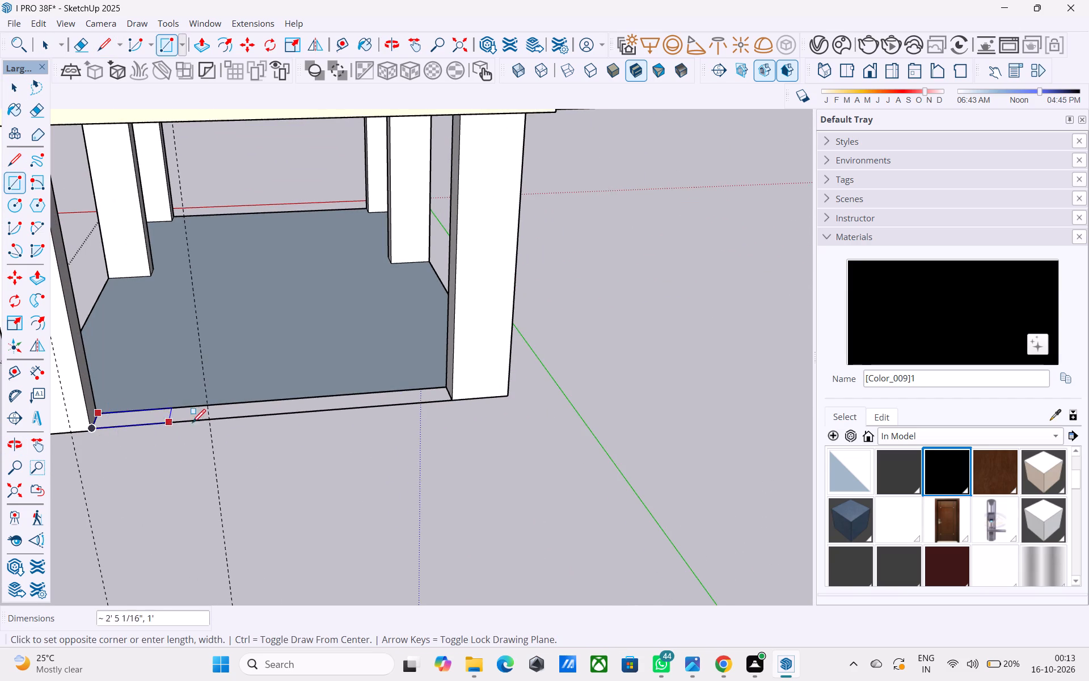
{"action": "left_click", "coordinate": [453, 406]}
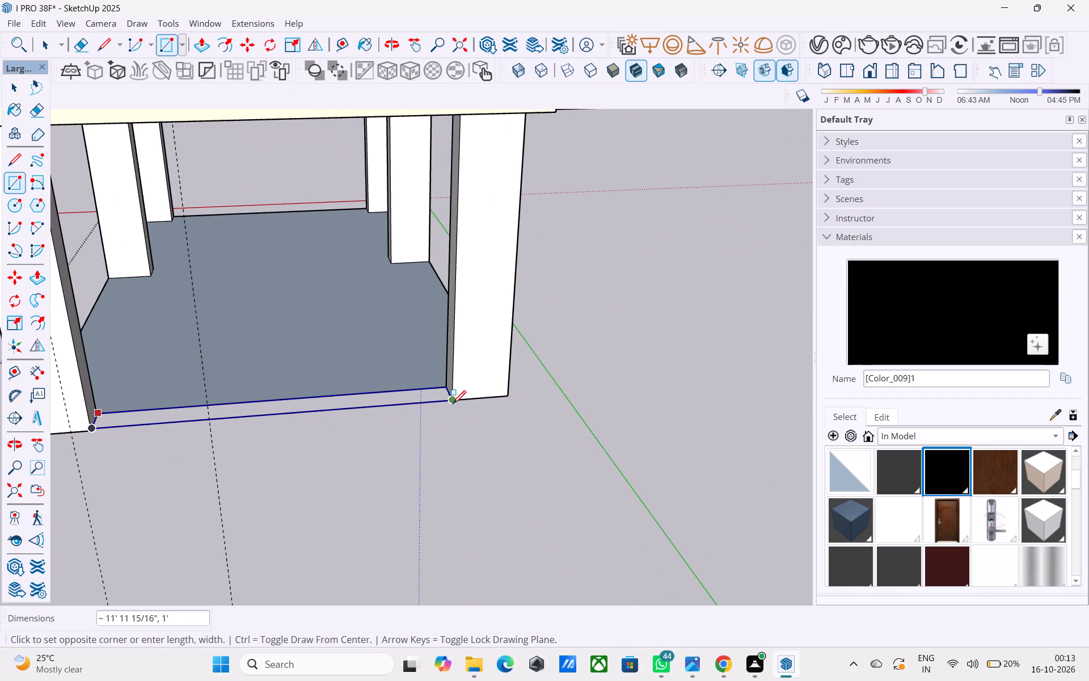
{"action": "key", "text": "e"}
{"action": "left_click_drag", "start_coordinate": [306, 375], "coordinate": [306, 400]}
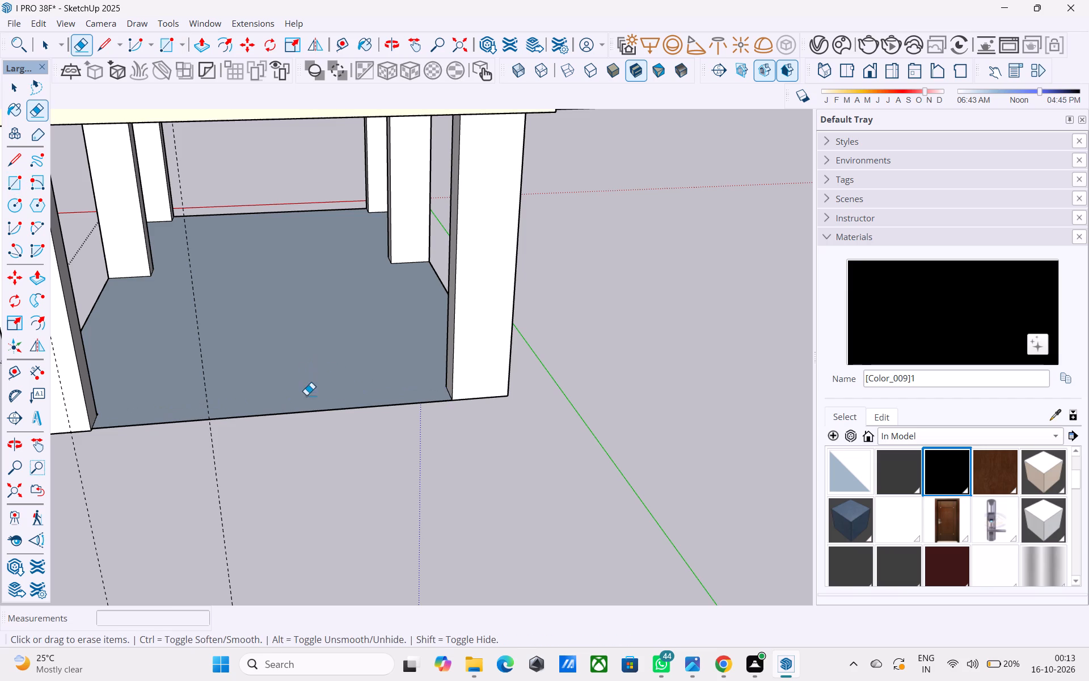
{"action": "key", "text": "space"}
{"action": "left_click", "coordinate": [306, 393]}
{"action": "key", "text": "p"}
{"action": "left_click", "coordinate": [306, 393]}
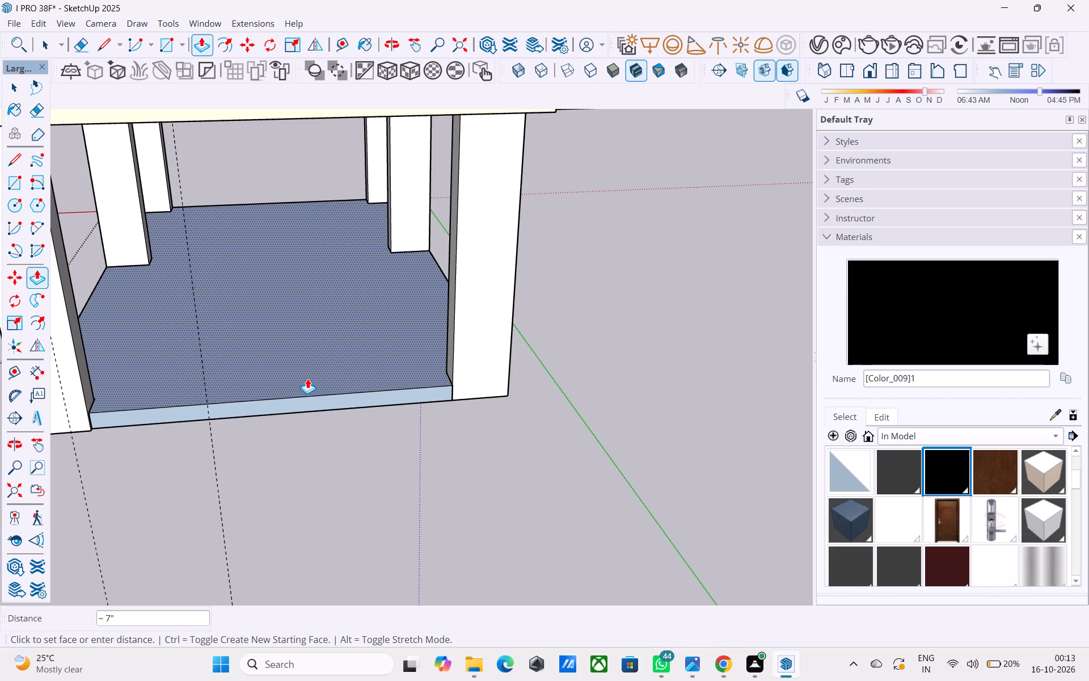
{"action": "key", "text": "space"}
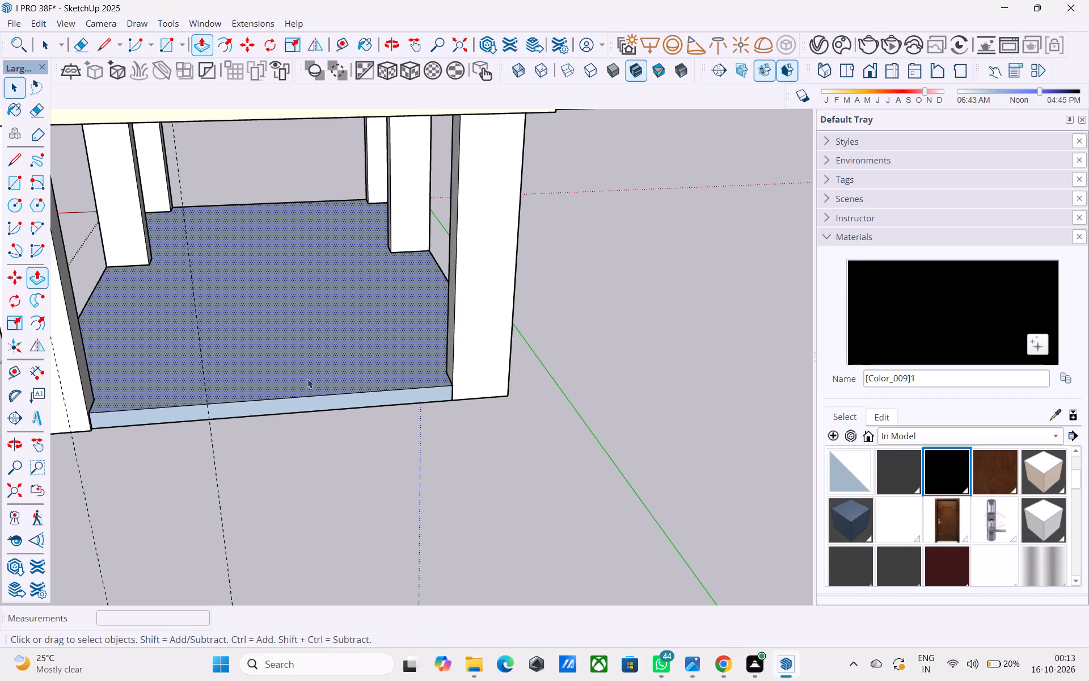
Extrude the underside of the ground floor face 6" downward into a base slab.
{"action": "middle_click_drag", "start_coordinate": [303, 376], "coordinate": [317, 375]}
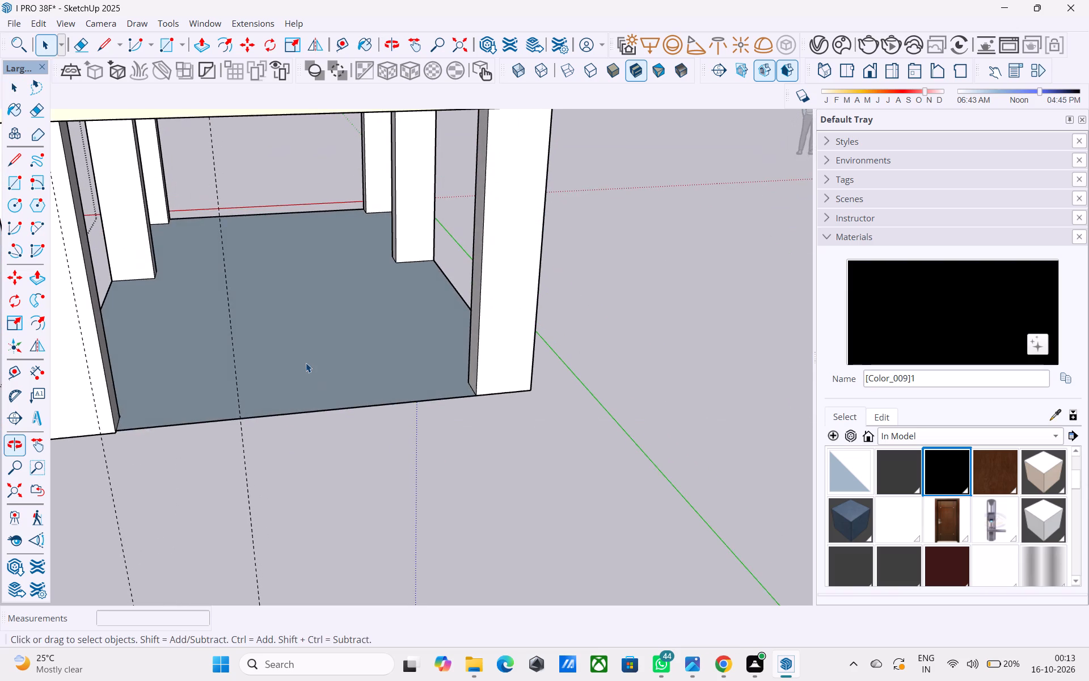
{"action": "left_click", "coordinate": [306, 363]}
{"action": "middle_click_drag", "start_coordinate": [303, 354], "coordinate": [313, 255]}
{"action": "middle_click_drag", "start_coordinate": [312, 215], "coordinate": [313, 185]}
{"action": "left_click", "coordinate": [313, 185]}
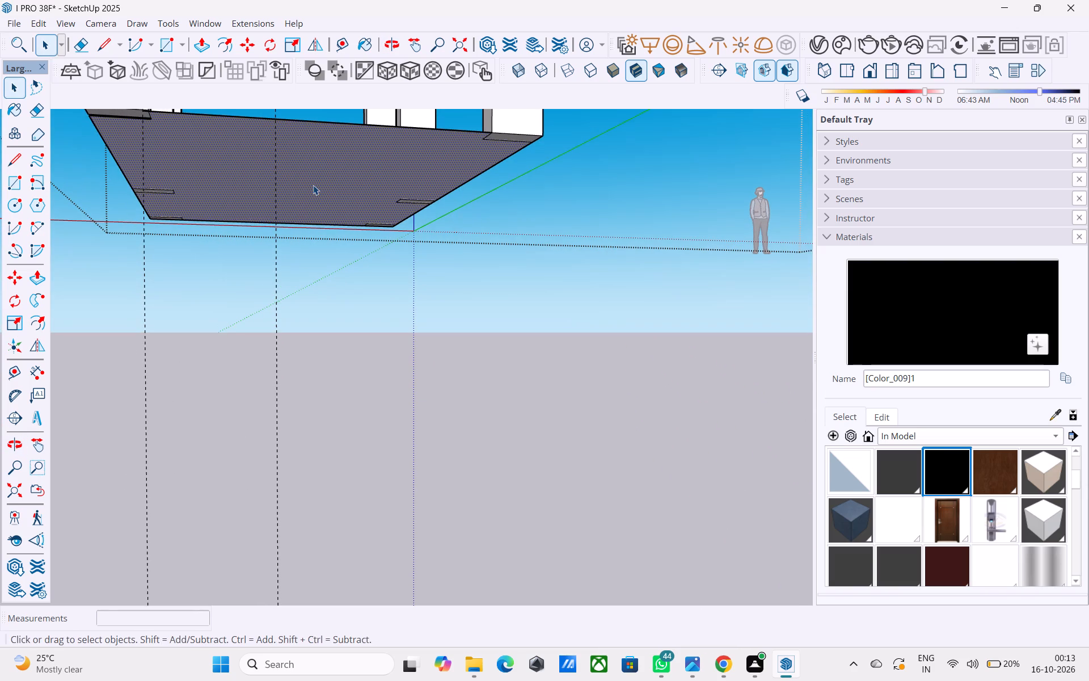
{"action": "key", "text": "p"}
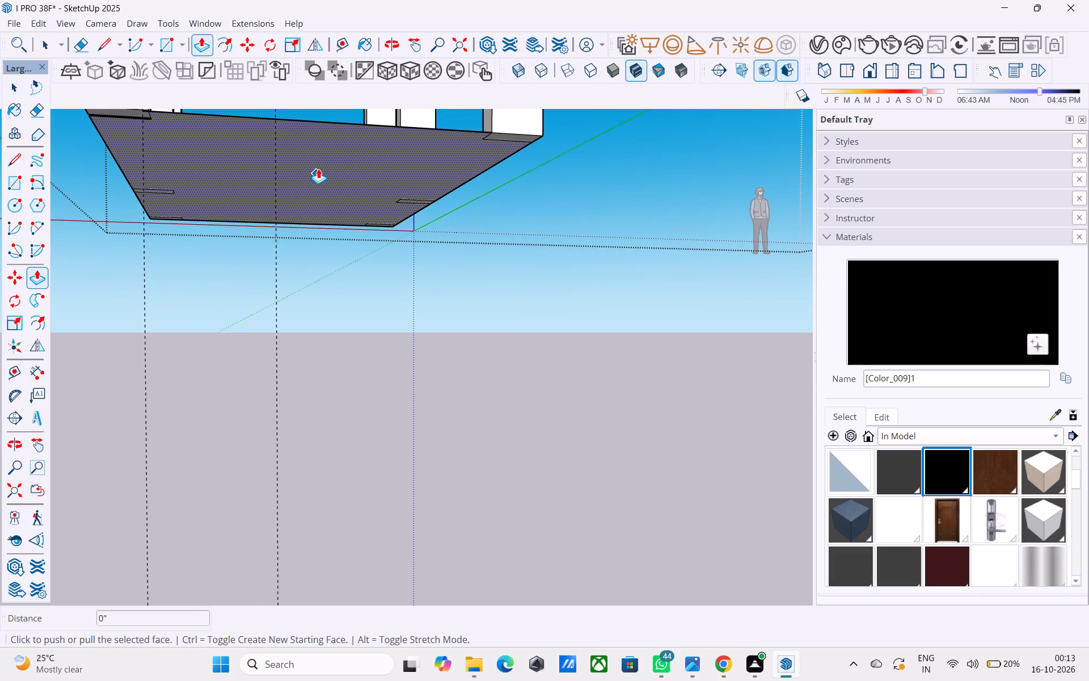
{"action": "left_click", "coordinate": [318, 169]}
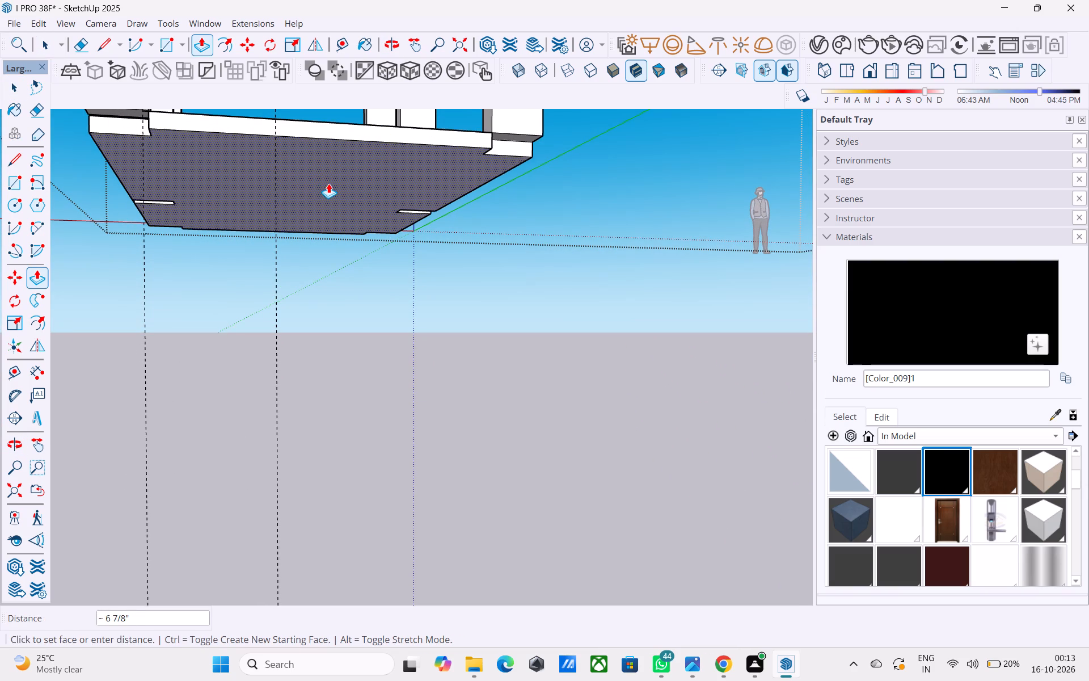
{"action": "type", "text": "6\""}
{"action": "key", "text": "Return"}
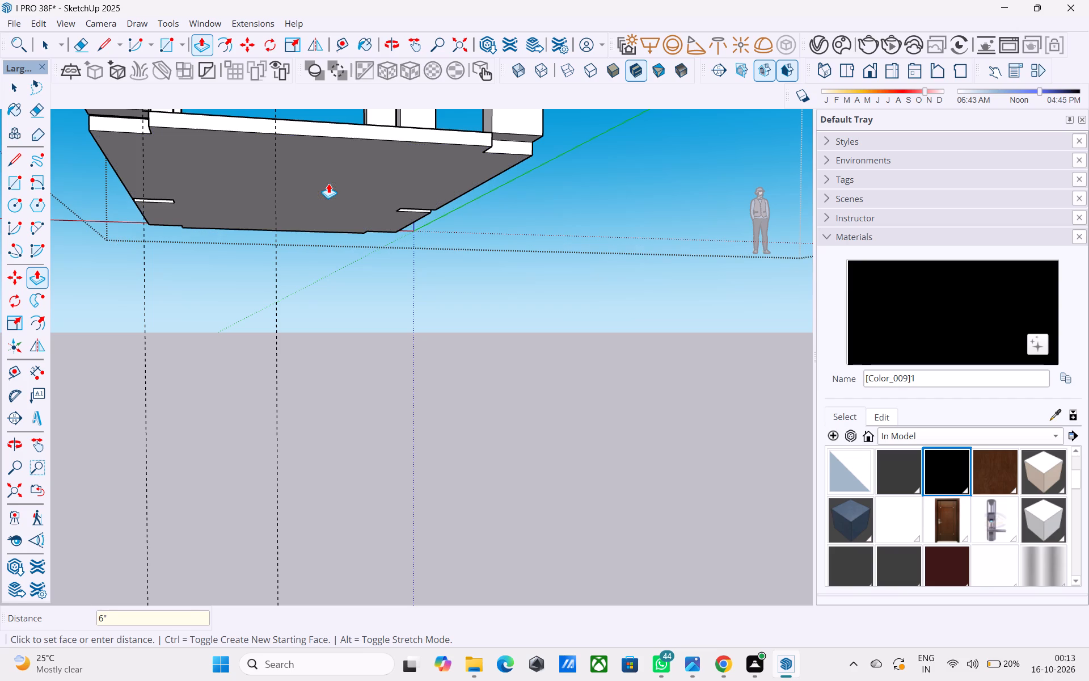
{"action": "key", "text": "space"}
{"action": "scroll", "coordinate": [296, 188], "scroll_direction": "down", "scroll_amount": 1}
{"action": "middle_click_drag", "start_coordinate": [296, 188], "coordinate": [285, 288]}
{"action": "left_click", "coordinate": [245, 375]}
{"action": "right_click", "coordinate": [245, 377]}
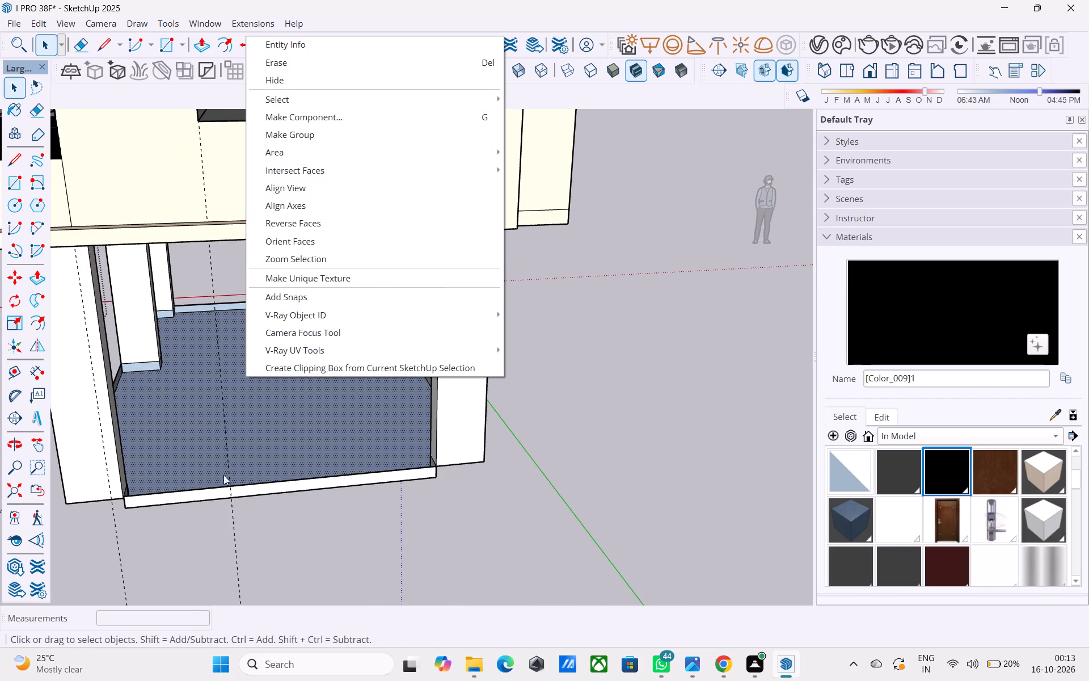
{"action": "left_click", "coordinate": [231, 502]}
Draw a rectangle about 24' 10" by 14' over the recessed slab, level with the column bases, between diagonally opposite columns.
{"action": "middle_click_drag", "start_coordinate": [216, 358], "coordinate": [171, 357]}
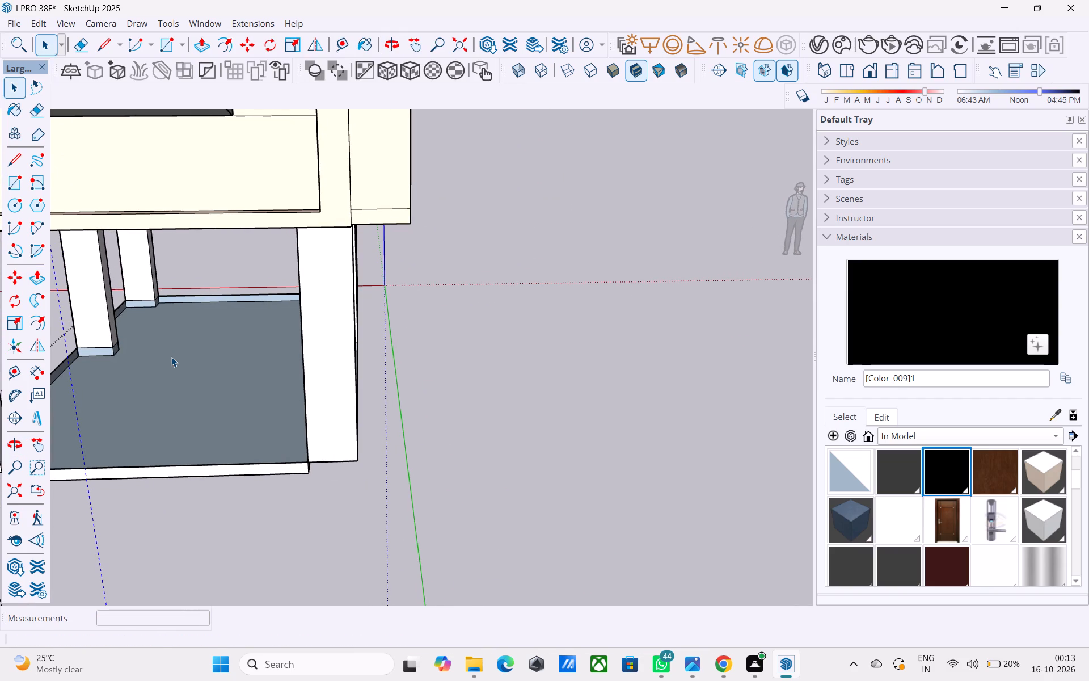
{"action": "key", "text": "r"}
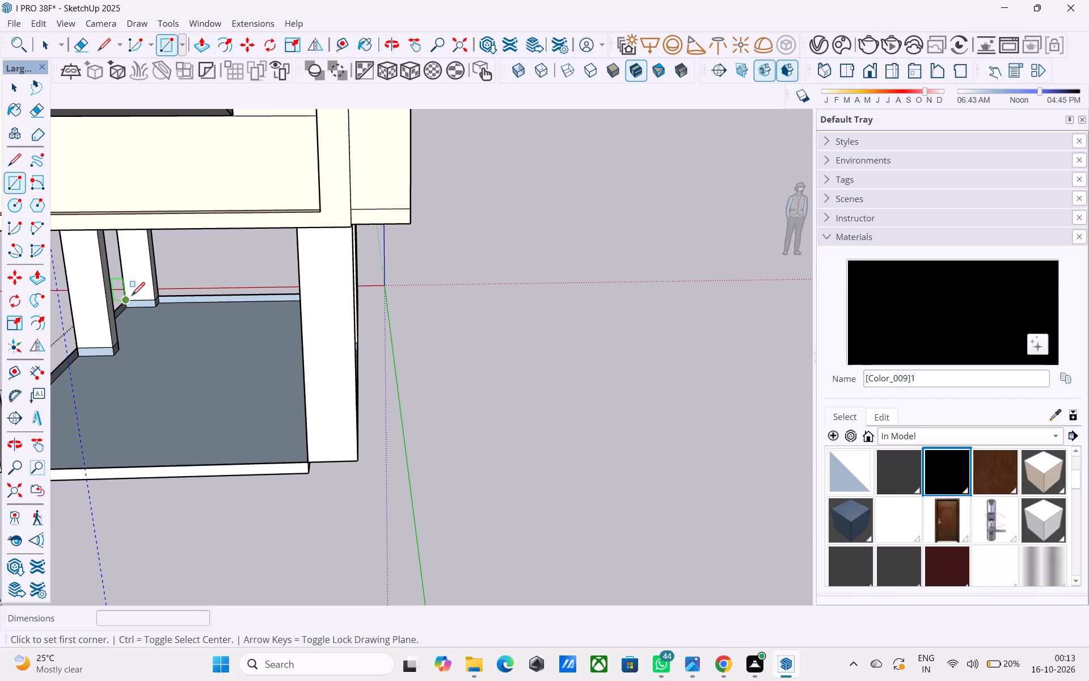
{"action": "left_click", "coordinate": [131, 297]}
{"action": "left_click", "coordinate": [310, 463]}
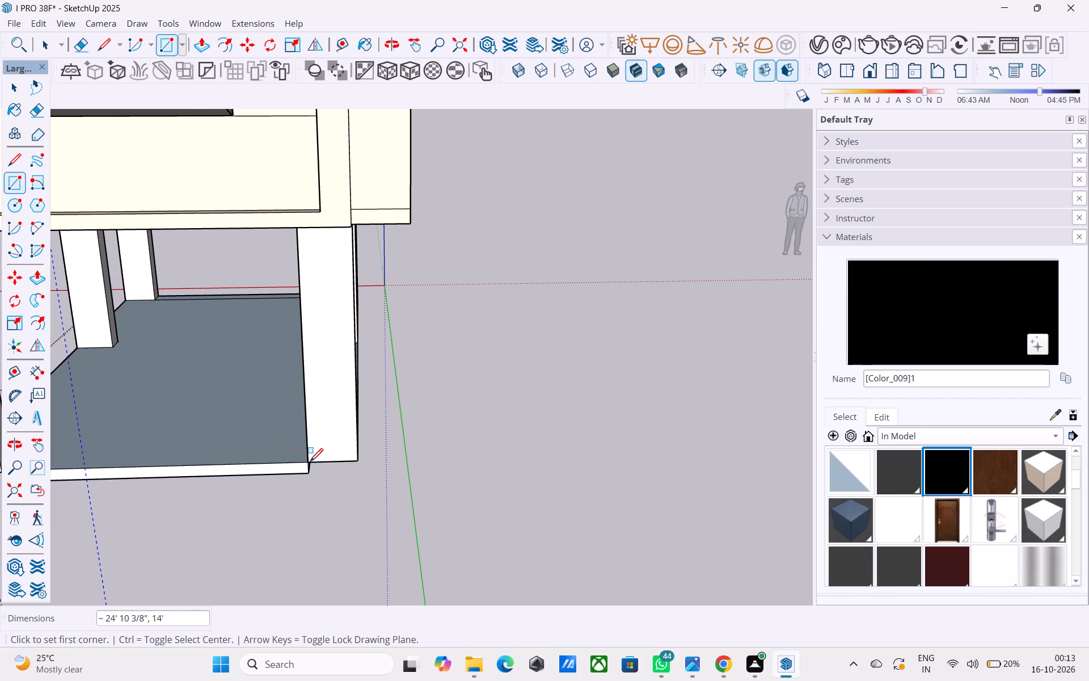
{"action": "middle_click_drag", "start_coordinate": [313, 463], "coordinate": [397, 466]}
{"action": "key", "text": "space"}
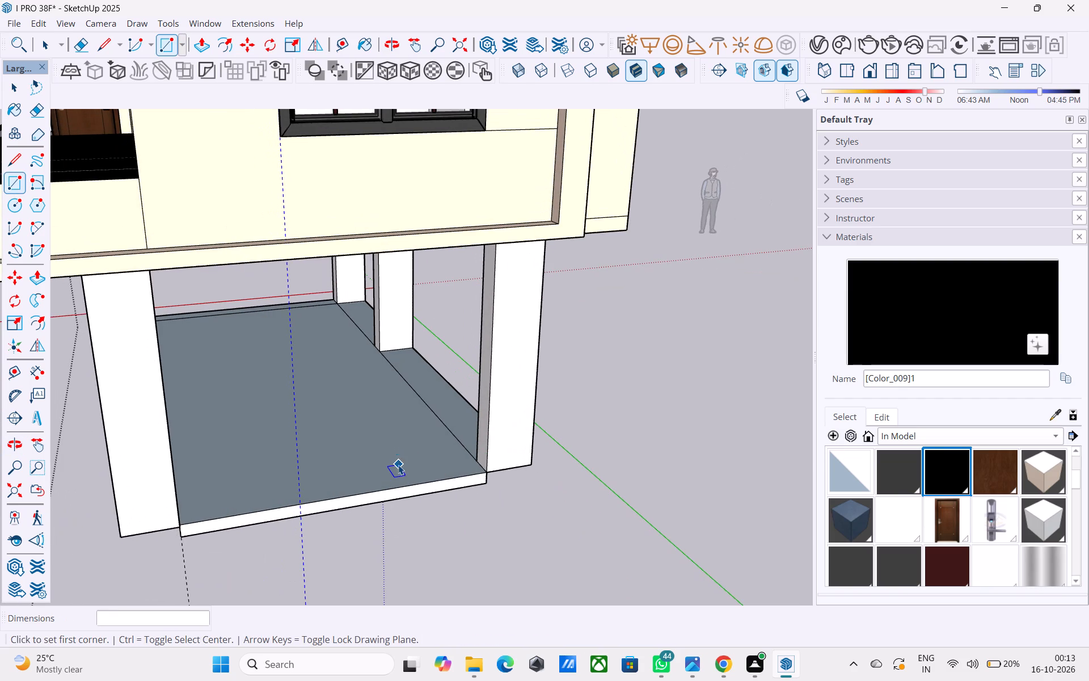
Erase the leftover edges dividing the slab's top face, along the long column row and across the far end.
{"action": "scroll", "coordinate": [441, 434], "scroll_direction": "up", "scroll_amount": 3}
{"action": "middle_click_drag", "start_coordinate": [441, 433], "coordinate": [413, 425]}
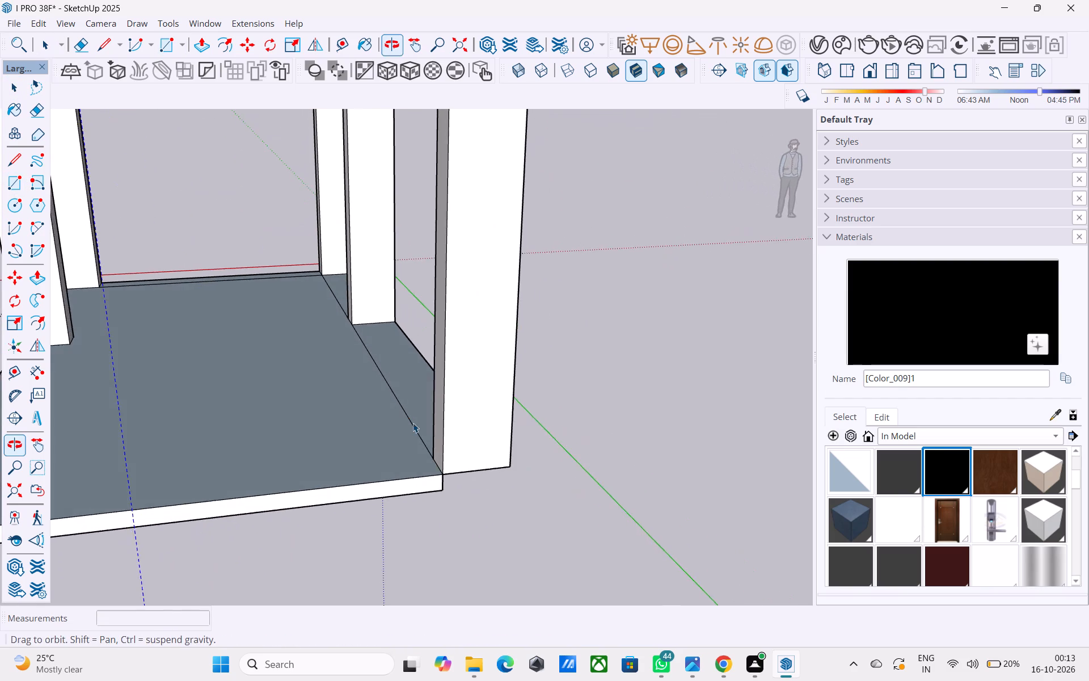
{"action": "scroll", "coordinate": [413, 422], "scroll_direction": "up", "scroll_amount": 4}
{"action": "key", "text": "e"}
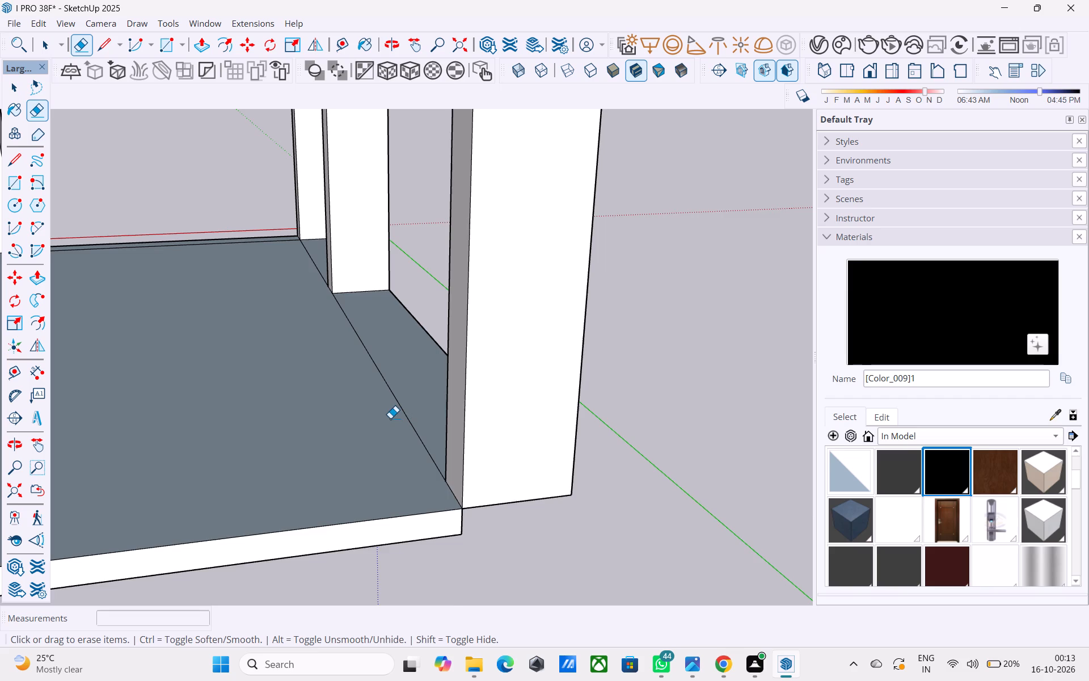
{"action": "scroll", "coordinate": [398, 413], "scroll_direction": "up", "scroll_amount": 3}
{"action": "left_click_drag", "start_coordinate": [404, 410], "coordinate": [416, 406]}
{"action": "left_click", "coordinate": [297, 223]}
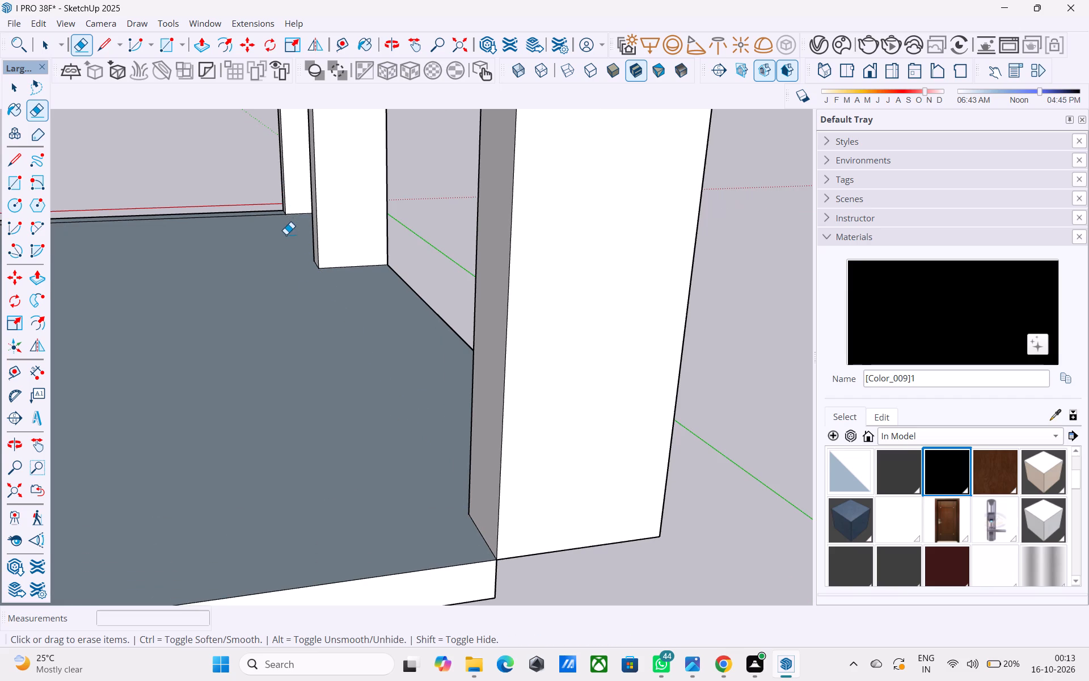
{"action": "scroll", "coordinate": [286, 234], "scroll_direction": "down", "scroll_amount": 8}
{"action": "middle_click_drag", "start_coordinate": [285, 280], "coordinate": [488, 297]}
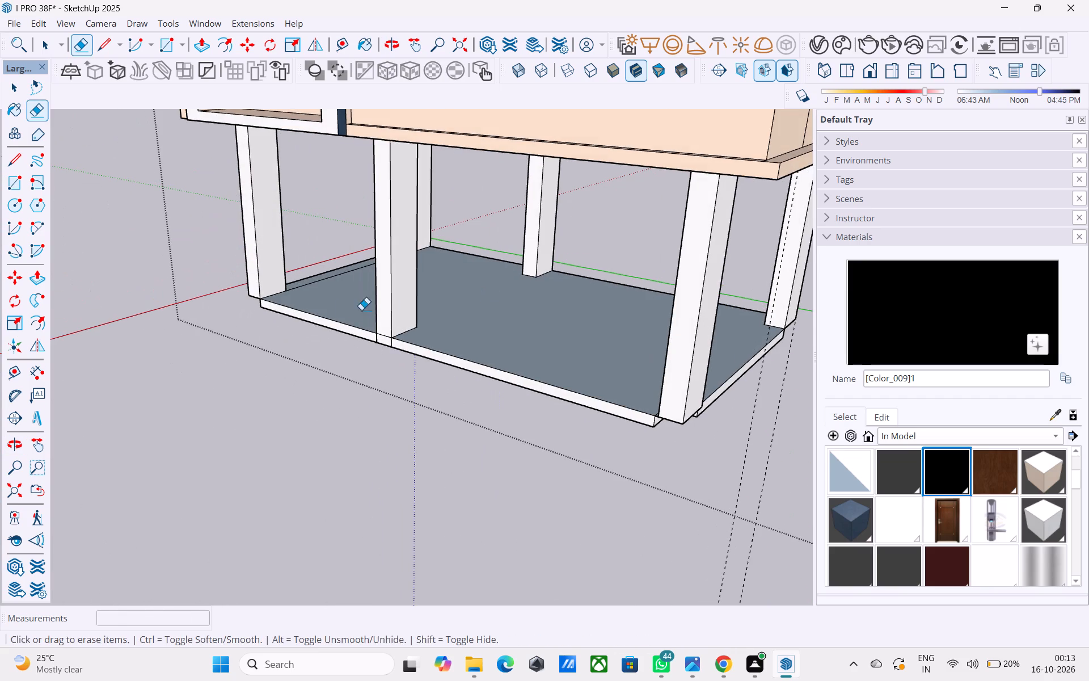
{"action": "middle_click_drag", "start_coordinate": [310, 305], "coordinate": [535, 355]}
{"action": "scroll", "coordinate": [597, 339], "scroll_direction": "up", "scroll_amount": 7}
{"action": "left_click_drag", "start_coordinate": [611, 308], "coordinate": [621, 299]}
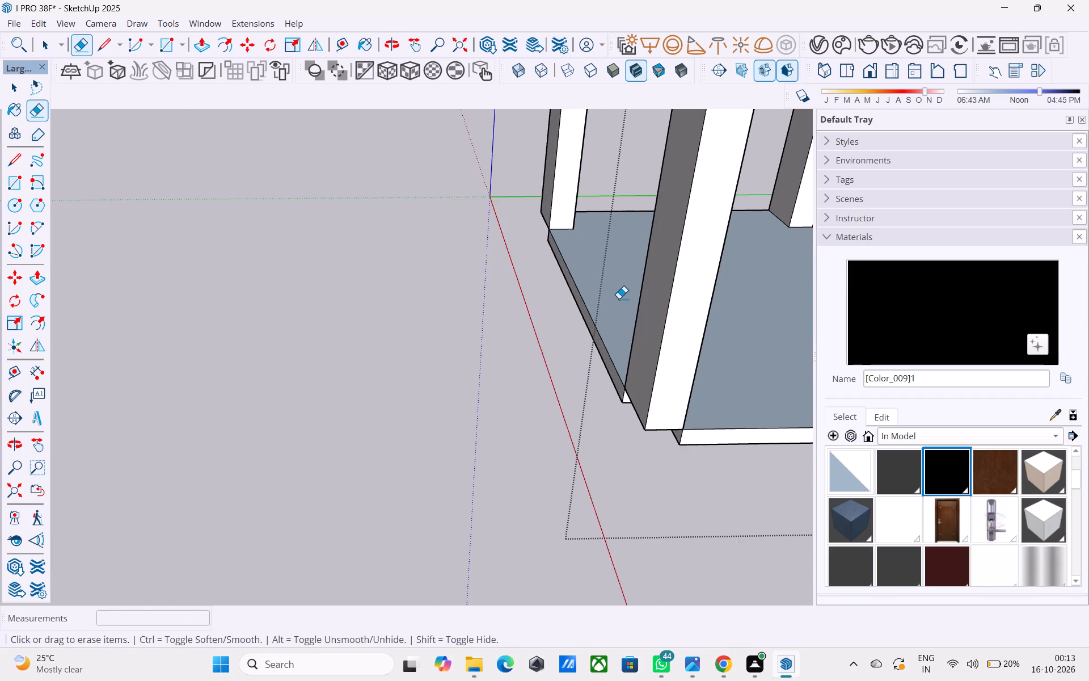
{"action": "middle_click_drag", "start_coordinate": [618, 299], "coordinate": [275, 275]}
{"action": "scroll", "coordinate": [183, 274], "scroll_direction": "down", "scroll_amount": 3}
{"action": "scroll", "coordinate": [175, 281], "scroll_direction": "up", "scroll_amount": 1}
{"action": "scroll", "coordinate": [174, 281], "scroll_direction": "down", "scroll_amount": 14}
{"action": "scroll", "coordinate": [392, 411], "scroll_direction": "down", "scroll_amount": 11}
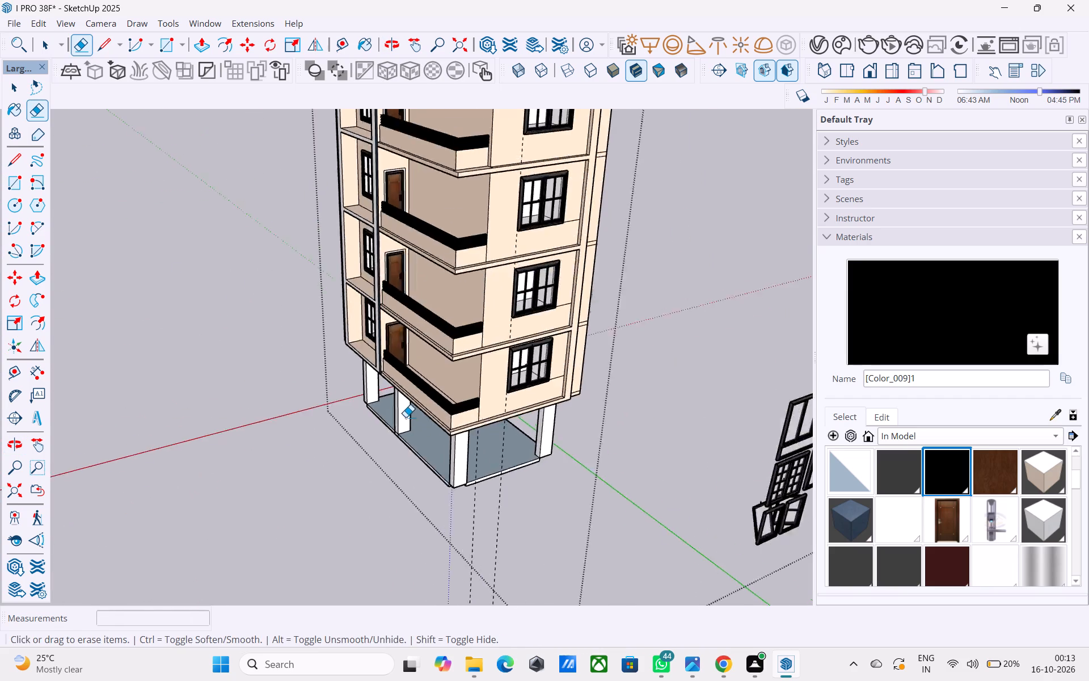
Reverse the blue-grey top face of the base slab so its front side faces up.
{"action": "scroll", "coordinate": [427, 439], "scroll_direction": "up", "scroll_amount": 9}
{"action": "key", "text": "space"}
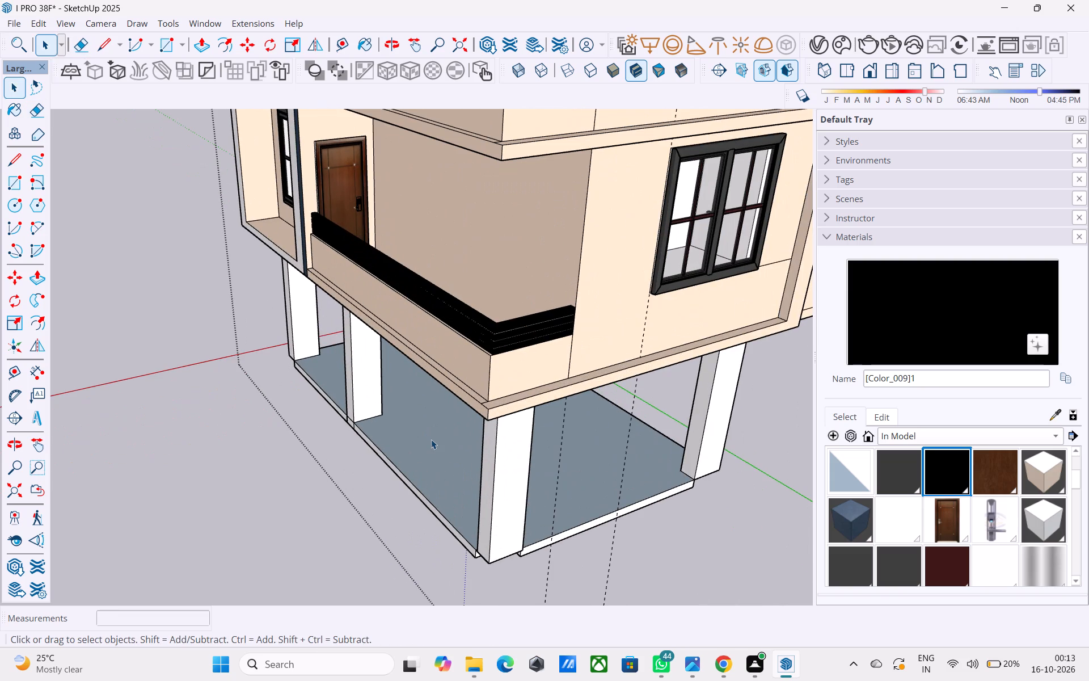
{"action": "middle_click_drag", "start_coordinate": [428, 434], "coordinate": [441, 272]}
{"action": "scroll", "coordinate": [377, 342], "scroll_direction": "down", "scroll_amount": 8}
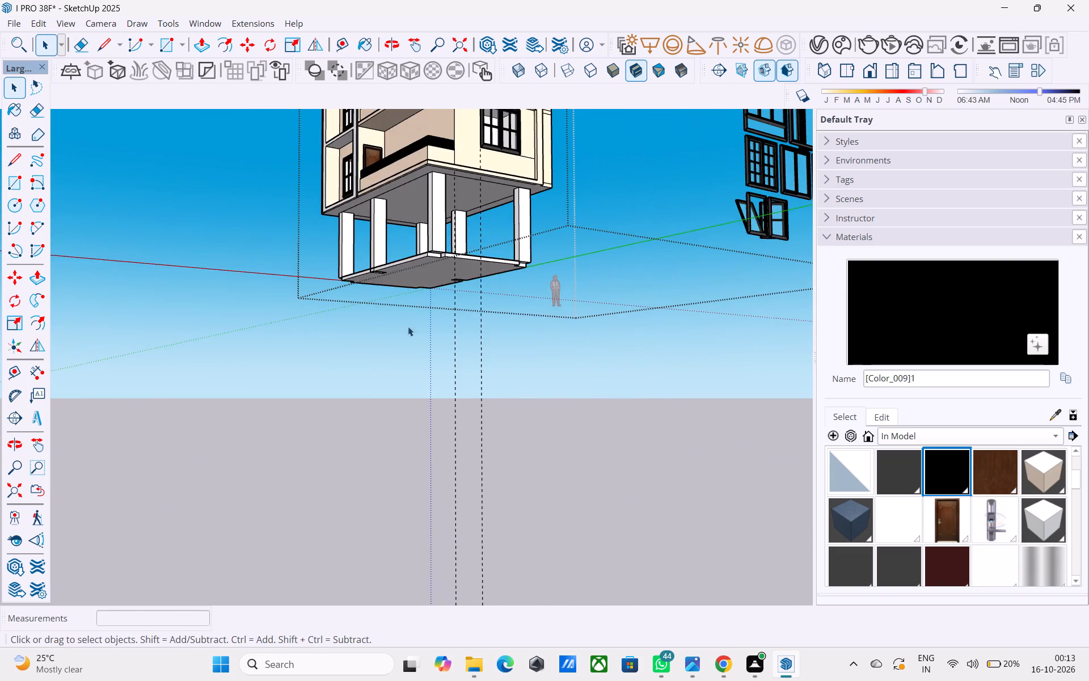
{"action": "middle_click_drag", "start_coordinate": [465, 255], "coordinate": [439, 385]}
{"action": "scroll", "coordinate": [440, 368], "scroll_direction": "up", "scroll_amount": 4}
{"action": "left_click", "coordinate": [439, 387]}
{"action": "right_click", "coordinate": [439, 387]}
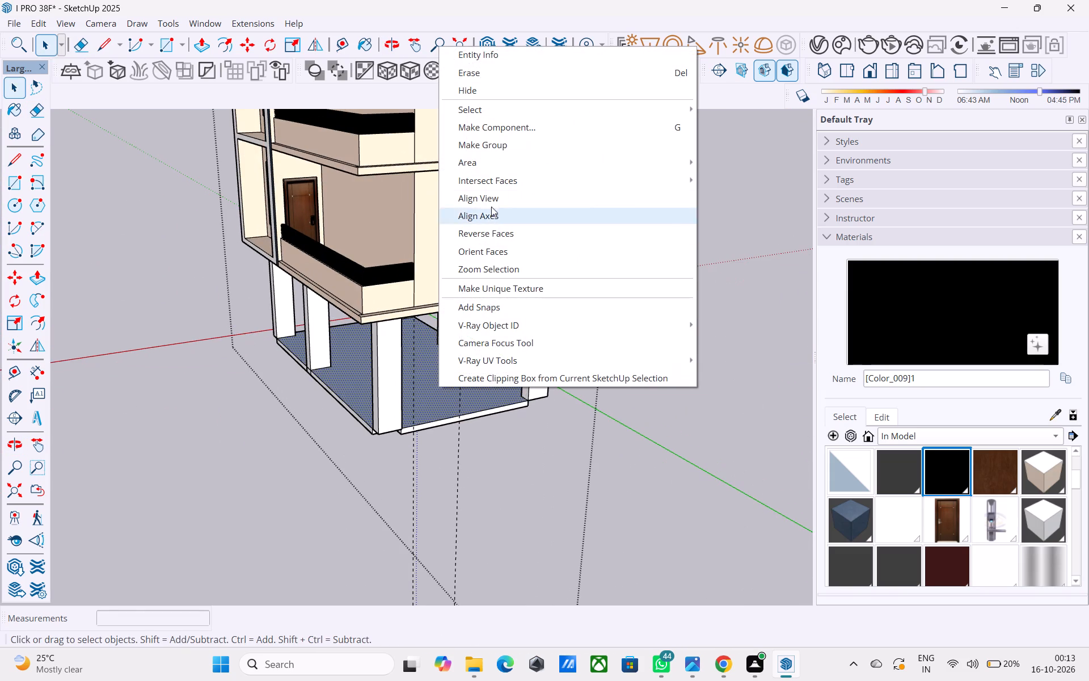
{"action": "left_click", "coordinate": [503, 235]}
Save the model.
{"action": "middle_click_drag", "start_coordinate": [467, 356], "coordinate": [470, 308]}
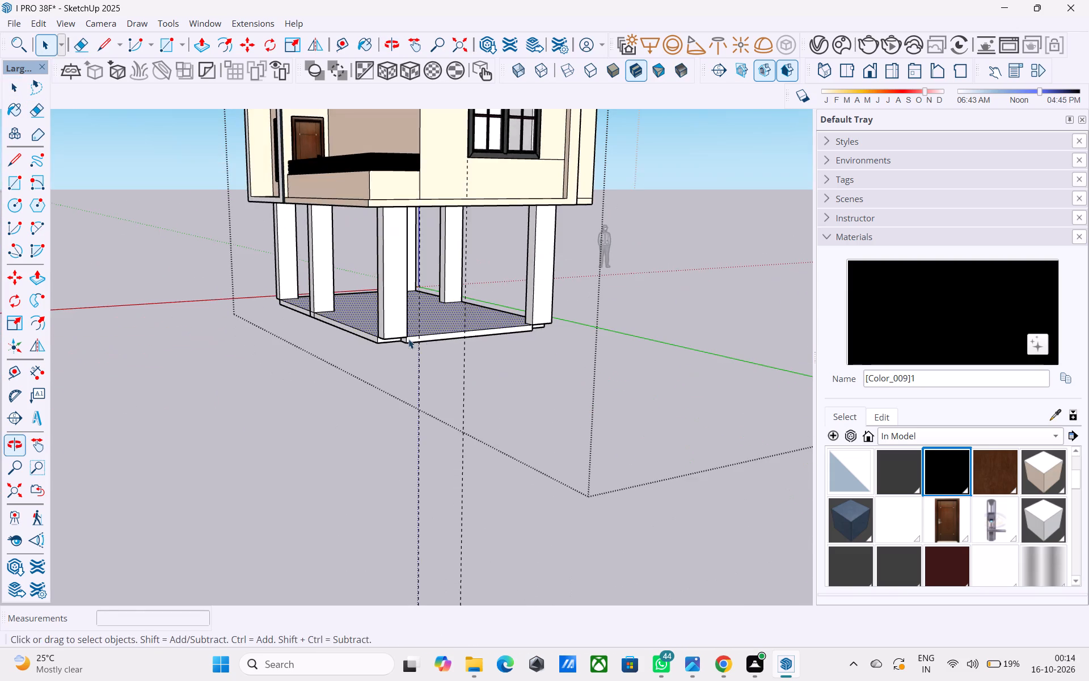
{"action": "scroll", "coordinate": [224, 394], "scroll_direction": "down", "scroll_amount": 4}
{"action": "middle_click_drag", "start_coordinate": [268, 451], "coordinate": [290, 391]}
{"action": "scroll", "coordinate": [251, 434], "scroll_direction": "down", "scroll_amount": 8}
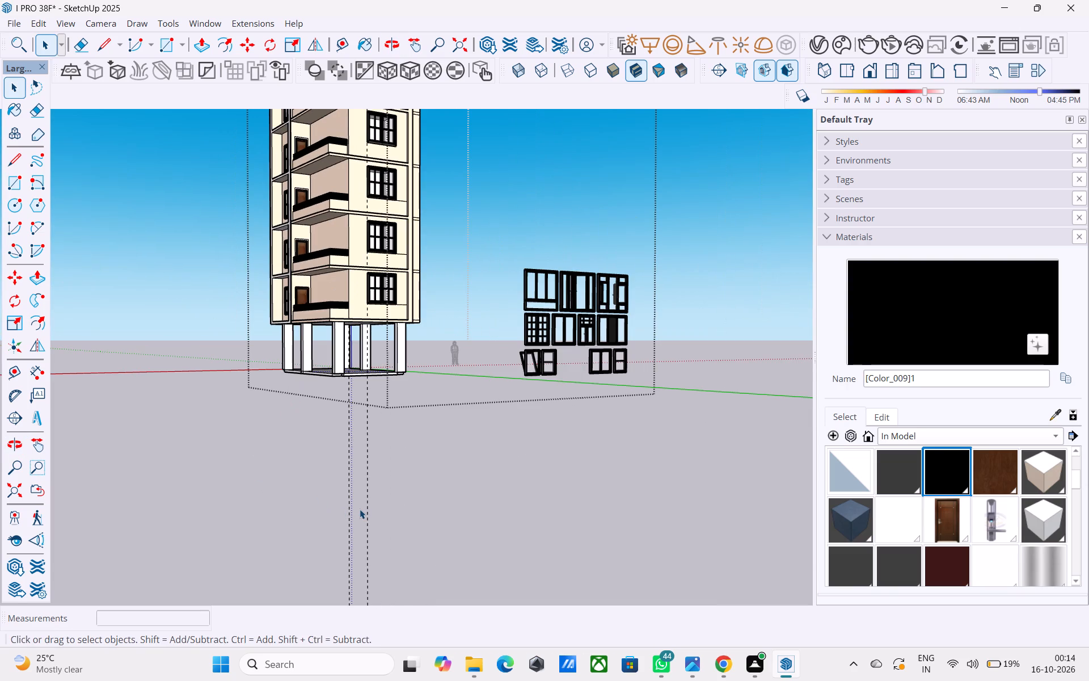
{"action": "key", "text": "ctrl+s"}
Erase the stray edge and its leftover stub across the underside of the notched corner column.
{"action": "scroll", "coordinate": [360, 509], "scroll_direction": "down", "scroll_amount": 2}
{"action": "middle_click_drag", "start_coordinate": [343, 314], "coordinate": [352, 480]}
{"action": "middle_click_drag", "start_coordinate": [345, 489], "coordinate": [370, 588]}
{"action": "scroll", "coordinate": [394, 394], "scroll_direction": "up", "scroll_amount": 2}
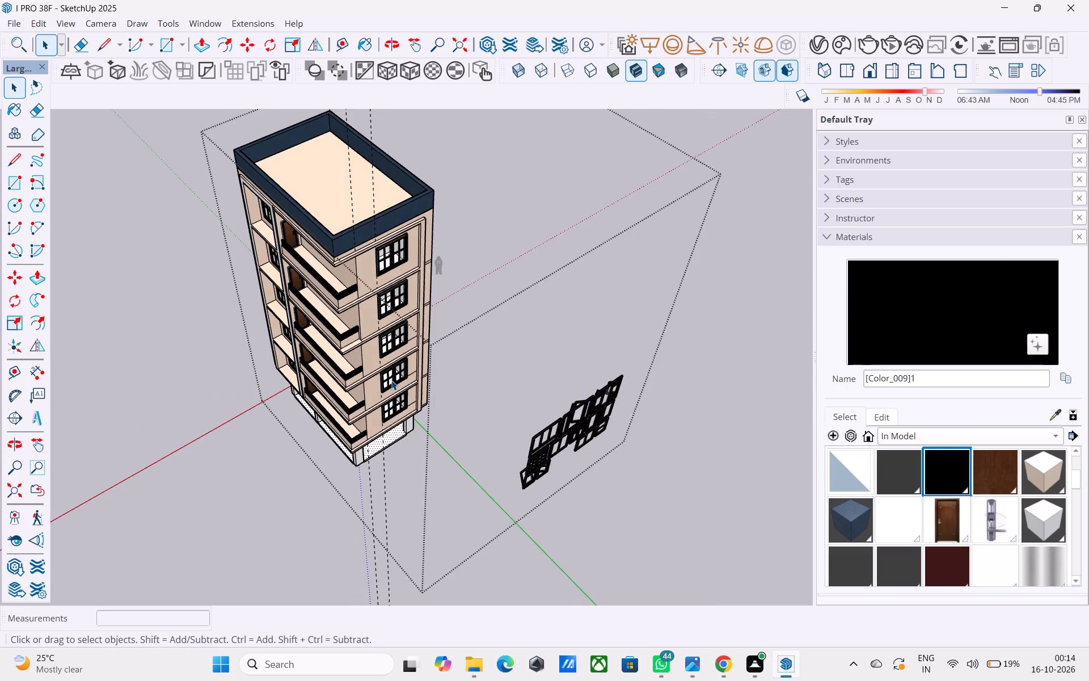
{"action": "scroll", "coordinate": [391, 380], "scroll_direction": "up", "scroll_amount": 10}
{"action": "middle_click_drag", "start_coordinate": [392, 472], "coordinate": [337, 272]}
{"action": "scroll", "coordinate": [289, 470], "scroll_direction": "down", "scroll_amount": 4}
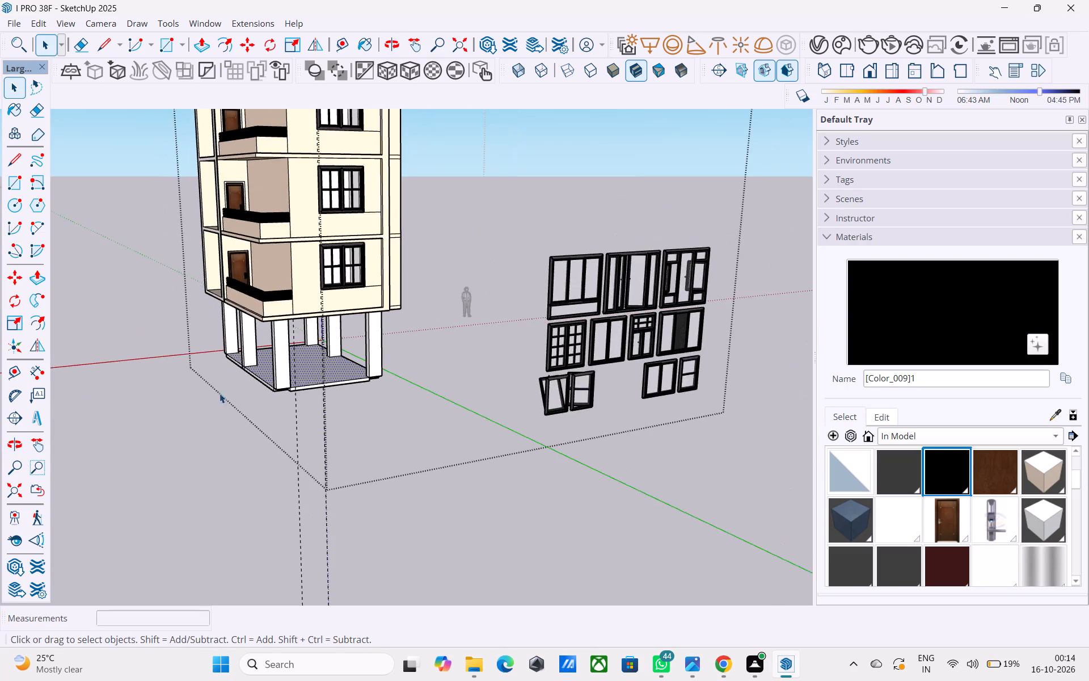
{"action": "scroll", "coordinate": [229, 349], "scroll_direction": "up", "scroll_amount": 15}
{"action": "middle_click_drag", "start_coordinate": [353, 302], "coordinate": [401, 45]}
{"action": "scroll", "coordinate": [401, 45], "scroll_direction": "up", "scroll_amount": 1}
{"action": "scroll", "coordinate": [403, 127], "scroll_direction": "down", "scroll_amount": 4}
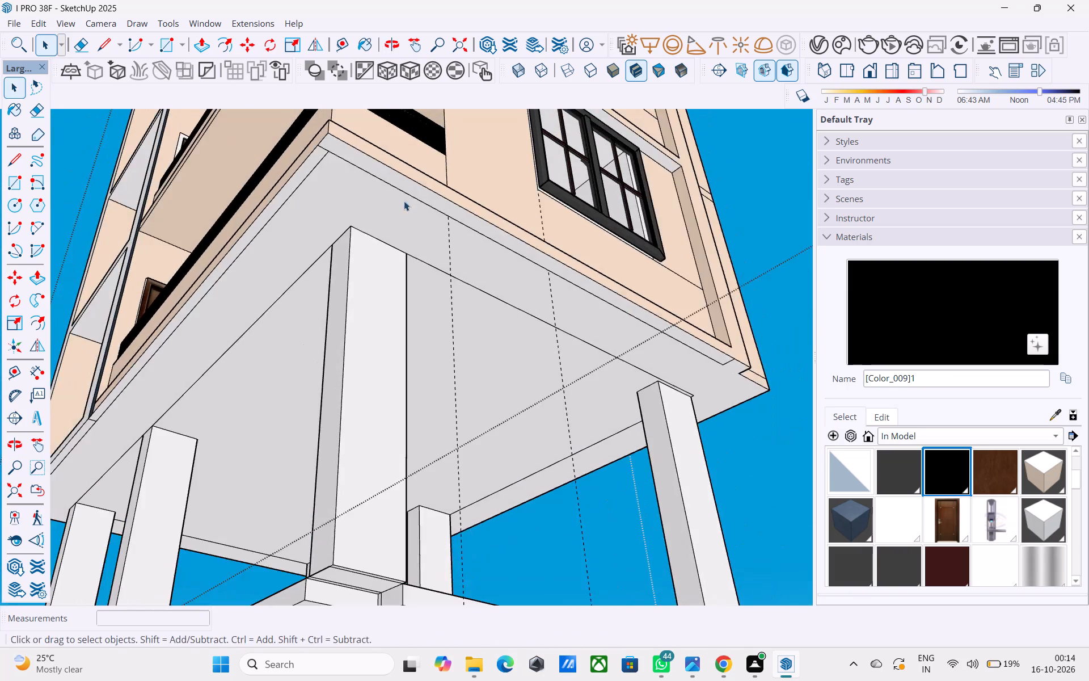
{"action": "scroll", "coordinate": [404, 201], "scroll_direction": "down", "scroll_amount": 3}
{"action": "middle_click_drag", "start_coordinate": [366, 312], "coordinate": [386, 231]}
{"action": "scroll", "coordinate": [363, 368], "scroll_direction": "up", "scroll_amount": 2}
{"action": "left_click", "coordinate": [387, 451]}
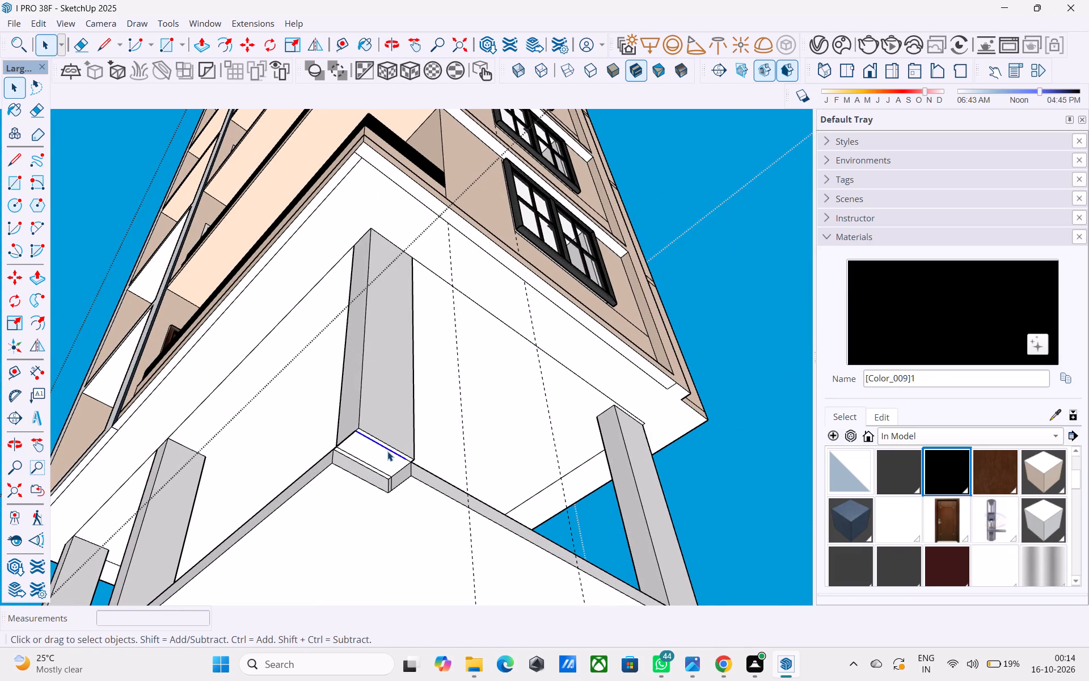
{"action": "scroll", "coordinate": [387, 451], "scroll_direction": "up", "scroll_amount": 4}
{"action": "key", "text": "e"}
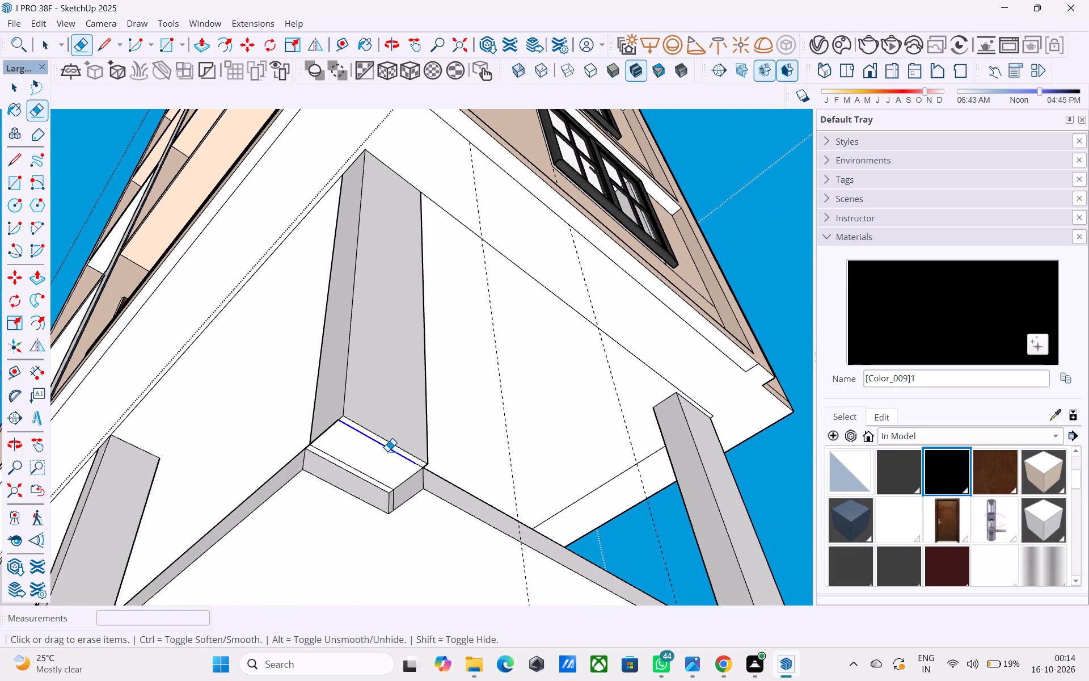
{"action": "scroll", "coordinate": [387, 451], "scroll_direction": "up", "scroll_amount": 11}
{"action": "middle_click_drag", "start_coordinate": [382, 453], "coordinate": [427, 395]}
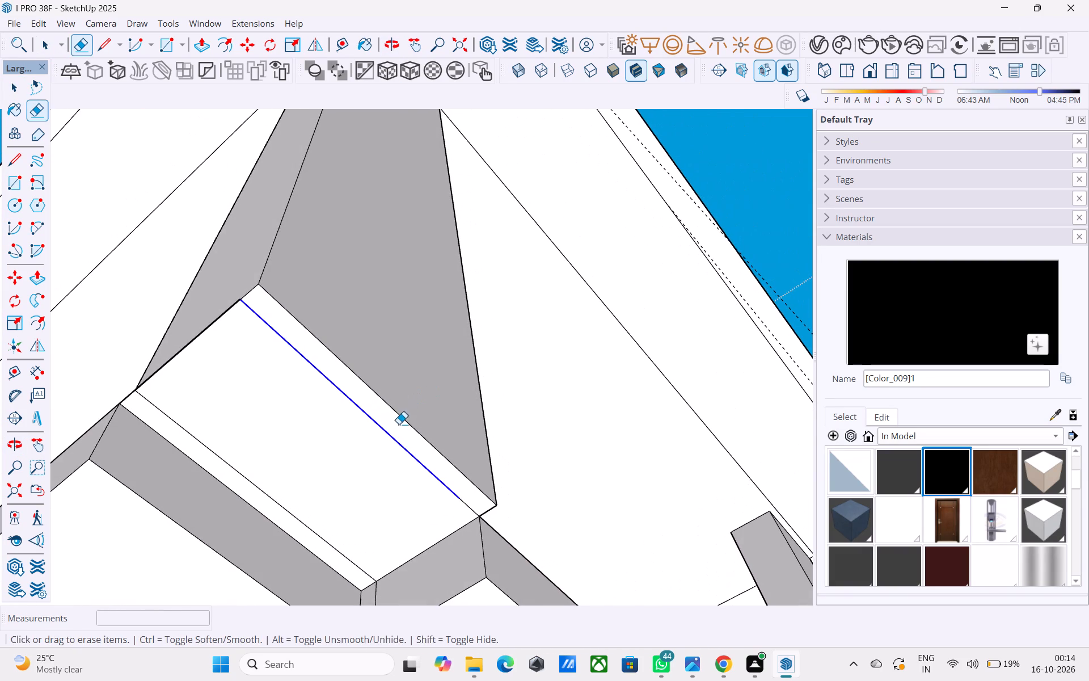
{"action": "left_click_drag", "start_coordinate": [394, 429], "coordinate": [380, 436]}
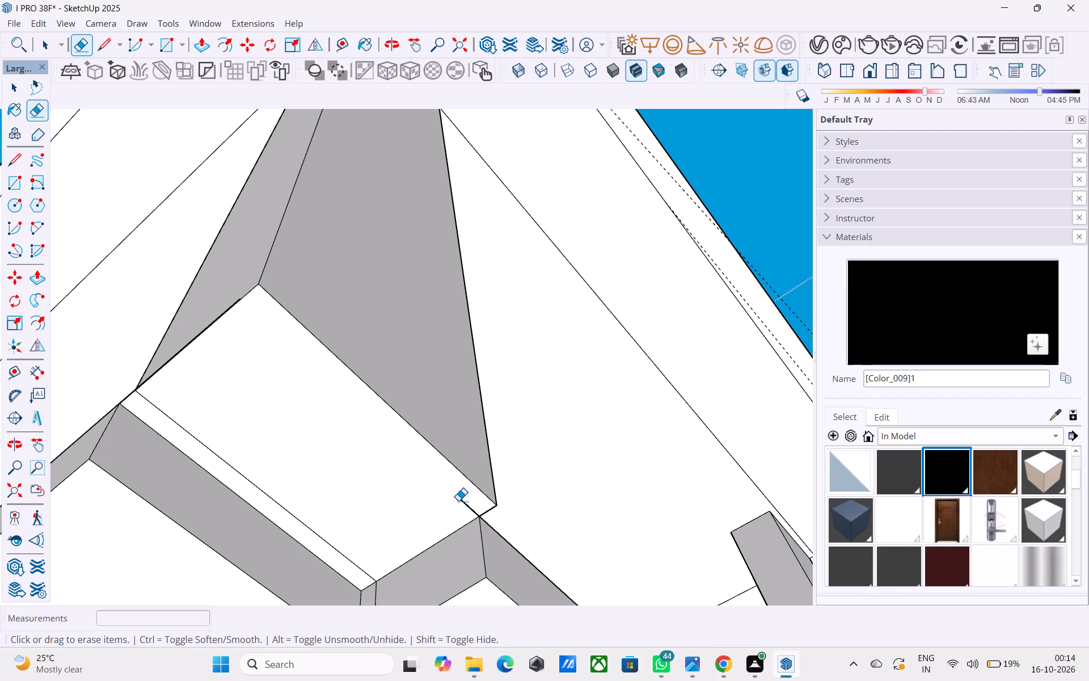
{"action": "left_click_drag", "start_coordinate": [462, 501], "coordinate": [465, 509]}
{"action": "key", "text": "space"}
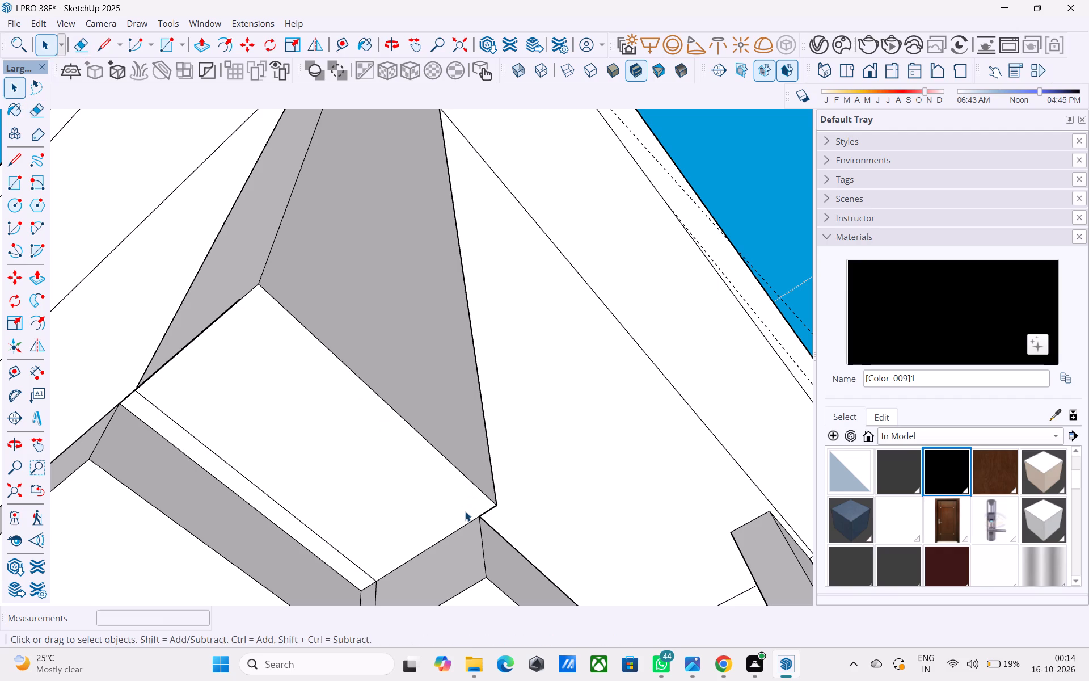
Extrude the underside of this corner column 6" down to the bottom level of the base slab.
{"action": "left_click", "coordinate": [444, 492]}
{"action": "key", "text": "p"}
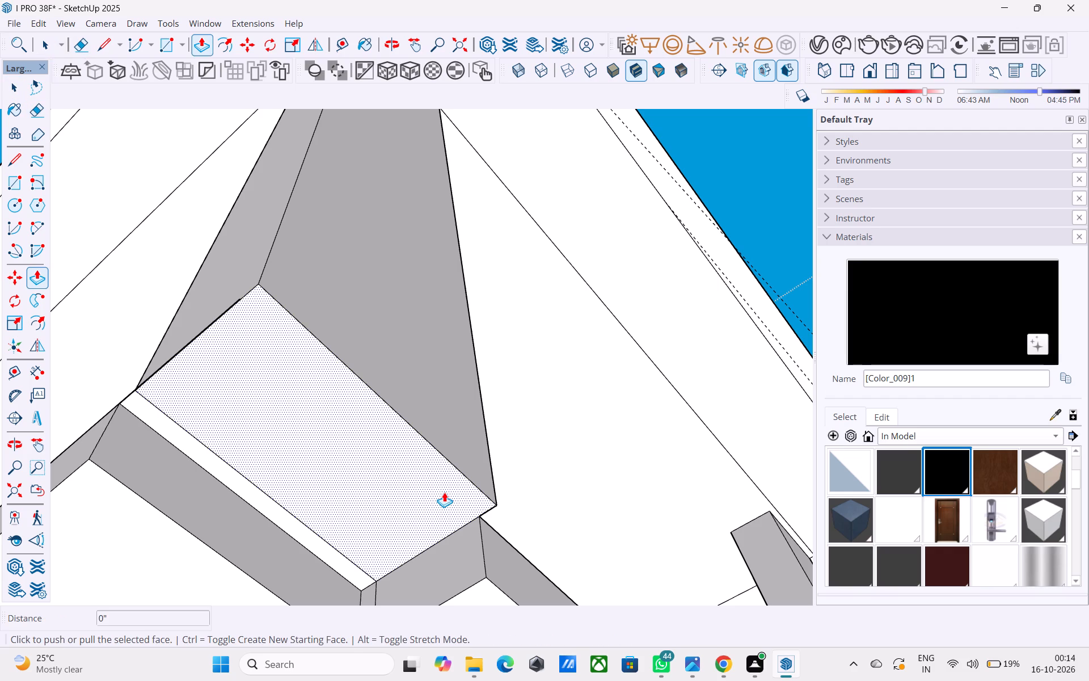
{"action": "left_click", "coordinate": [444, 492]}
{"action": "scroll", "coordinate": [427, 539], "scroll_direction": "down", "scroll_amount": 5}
{"action": "middle_click_drag", "start_coordinate": [431, 539], "coordinate": [443, 538]}
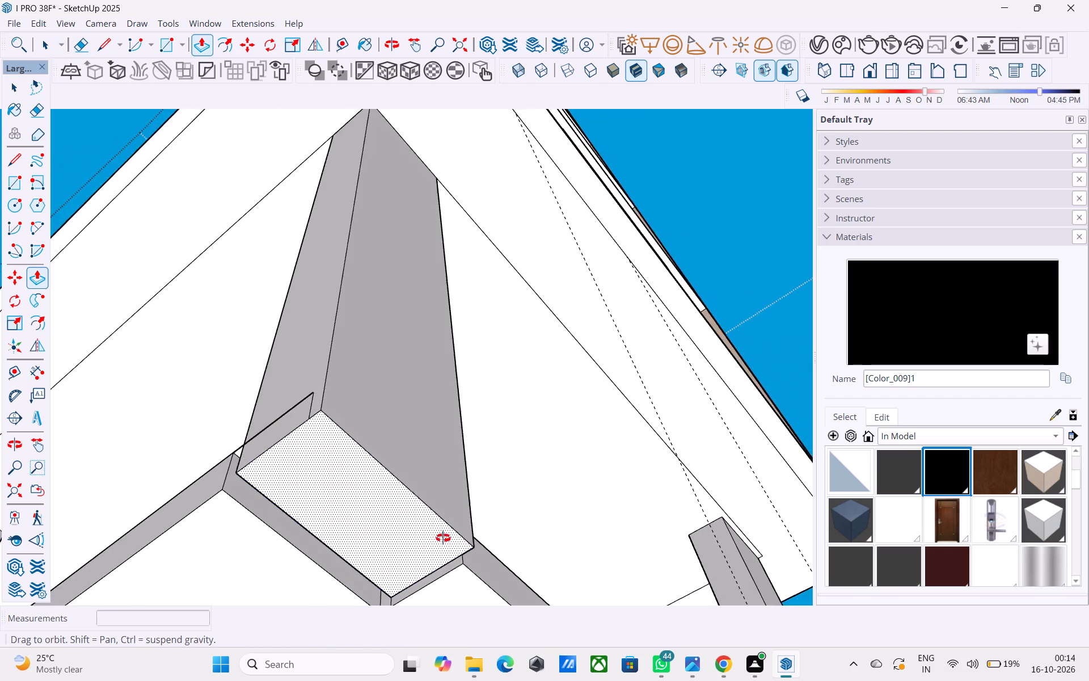
{"action": "middle_click_drag", "start_coordinate": [443, 538], "coordinate": [593, 624]}
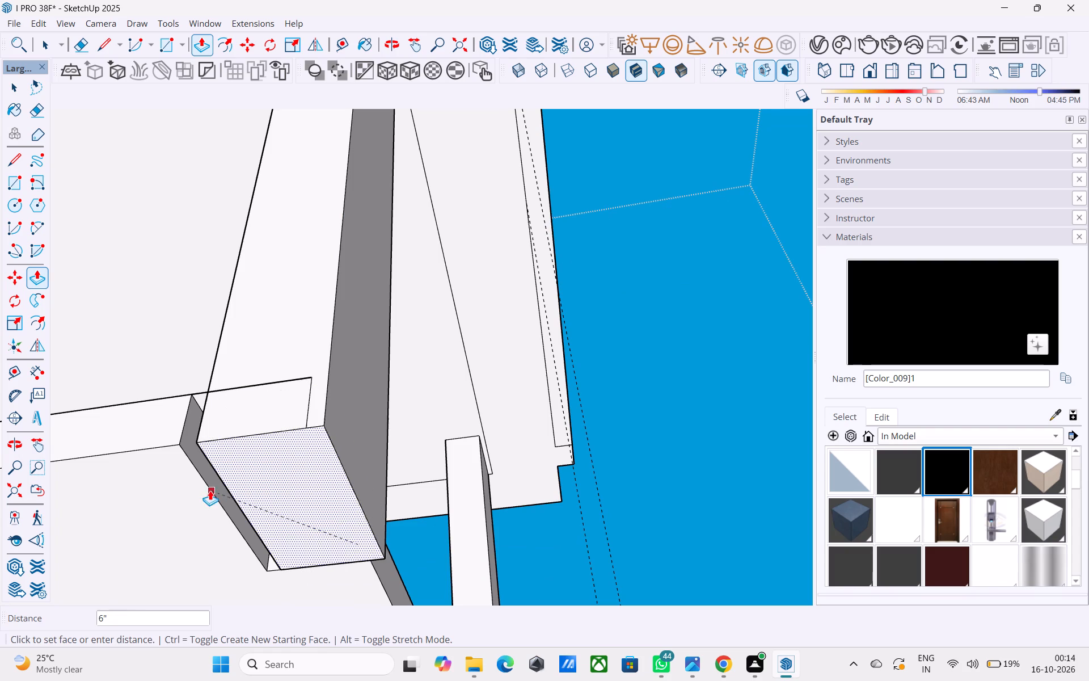
{"action": "left_click", "coordinate": [196, 493]}
Repeat the 6" downward extrusion on the underside of the other corner column at this end of the slab.
{"action": "middle_click_drag", "start_coordinate": [213, 469], "coordinate": [184, 390]}
{"action": "scroll", "coordinate": [185, 382], "scroll_direction": "down", "scroll_amount": 9}
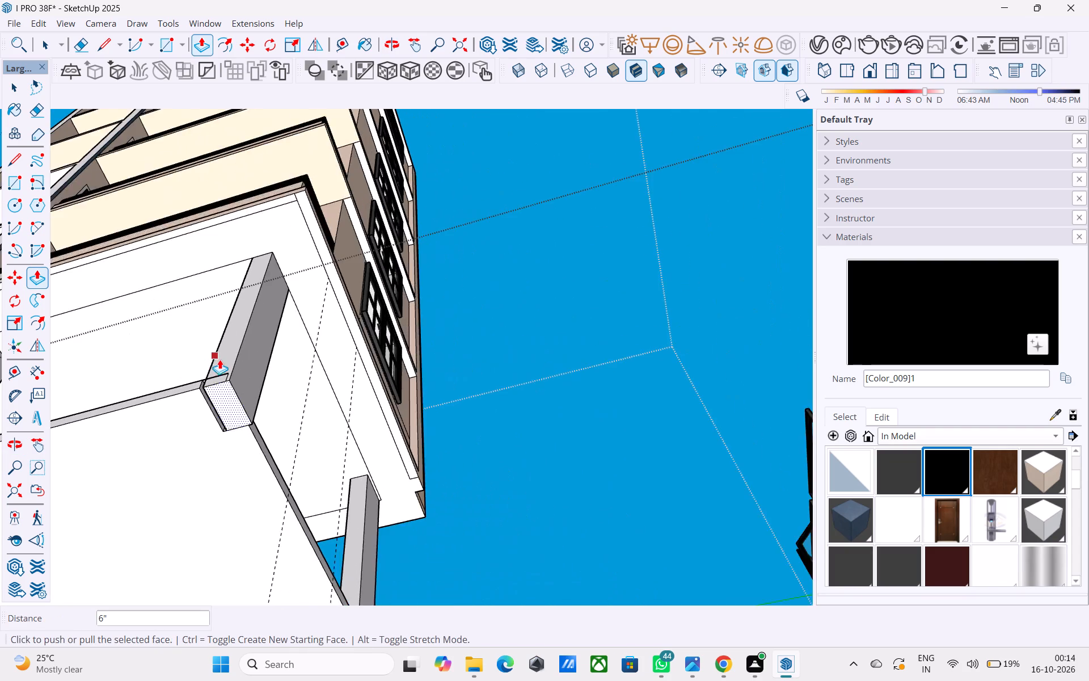
{"action": "scroll", "coordinate": [220, 359], "scroll_direction": "down", "scroll_amount": 6}
{"action": "scroll", "coordinate": [247, 302], "scroll_direction": "down", "scroll_amount": 3}
{"action": "scroll", "coordinate": [315, 535], "scroll_direction": "up", "scroll_amount": 13}
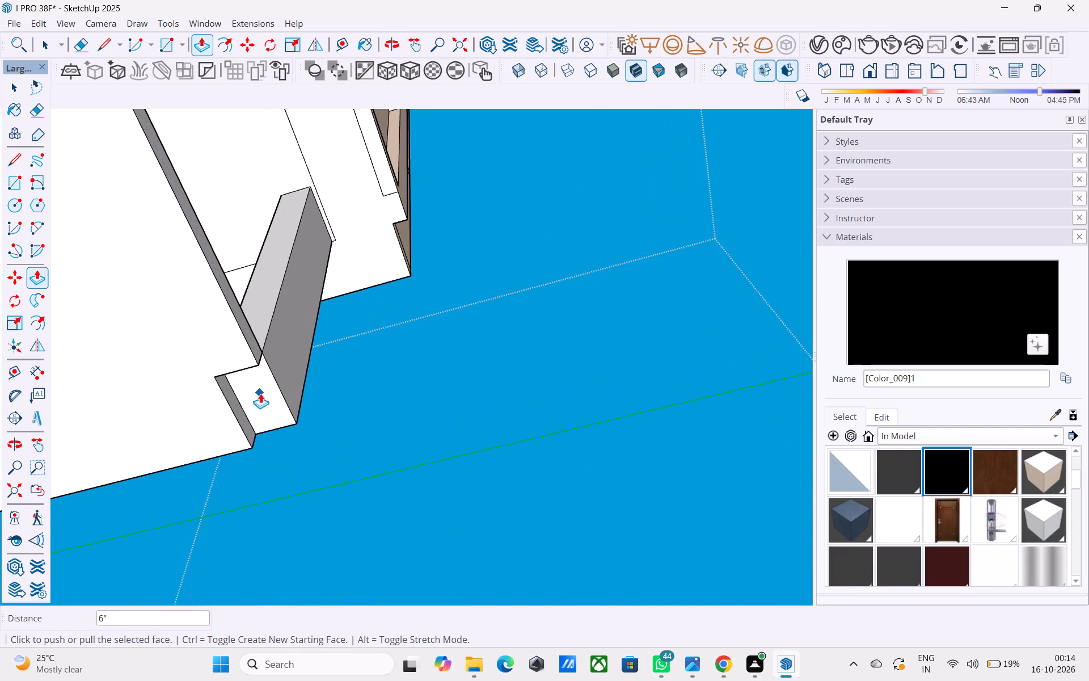
{"action": "key", "text": "space"}
{"action": "key", "text": "p"}
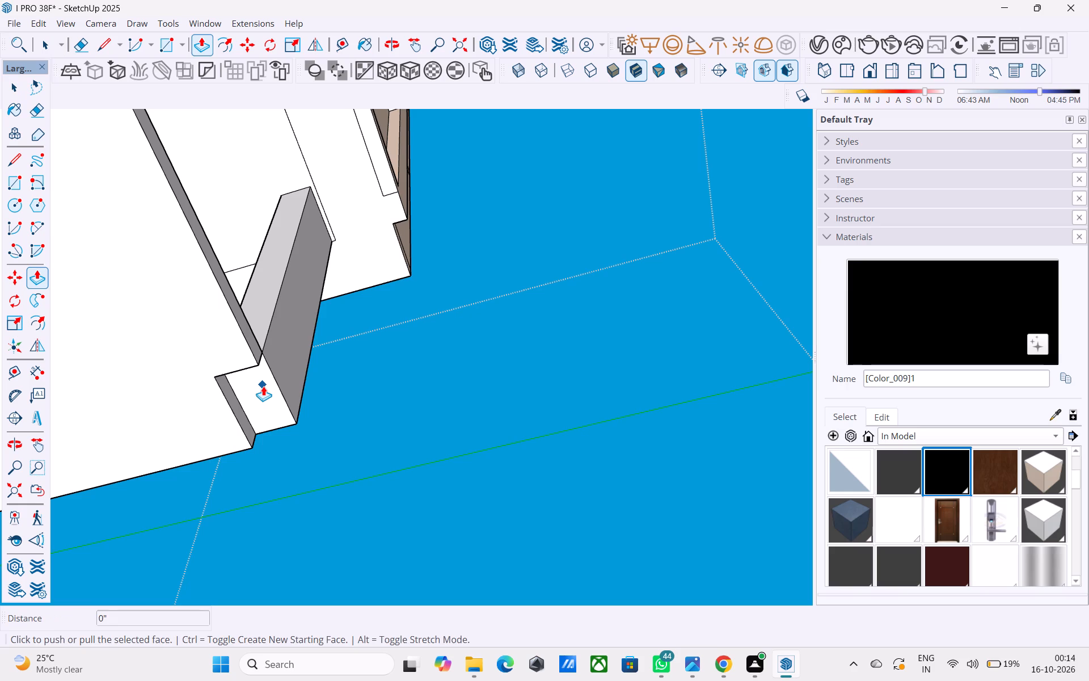
{"action": "key", "text": "space"}
{"action": "left_click", "coordinate": [263, 386]}
{"action": "key", "text": "p"}
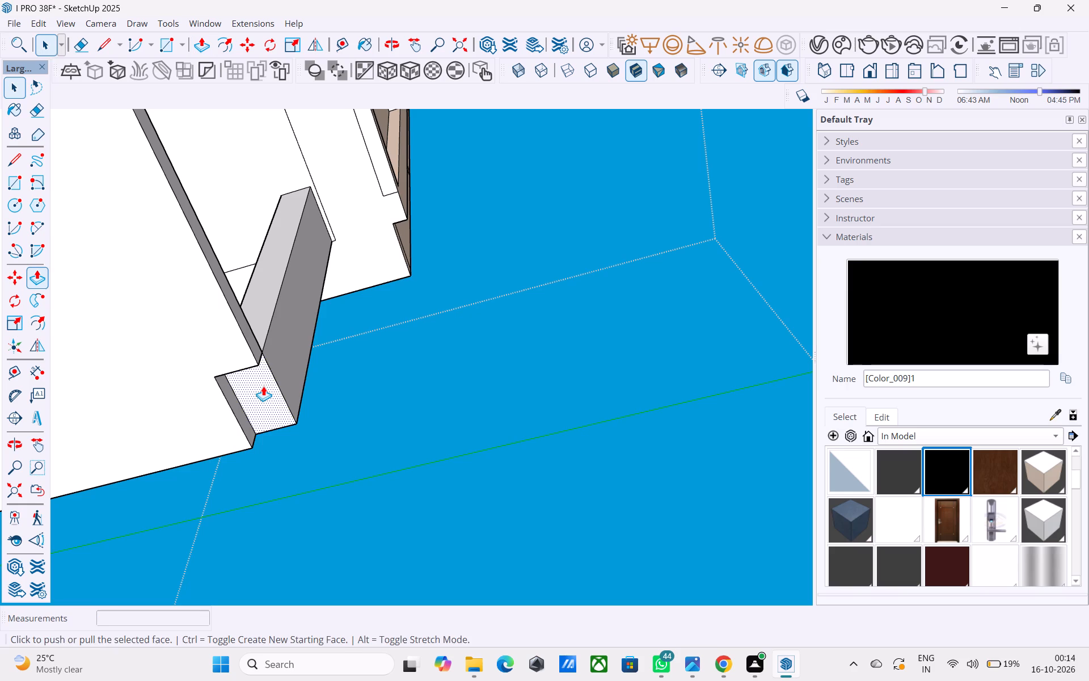
{"action": "double_click", "coordinate": [263, 386]}
{"action": "scroll", "coordinate": [263, 386], "scroll_direction": "down", "scroll_amount": 2}
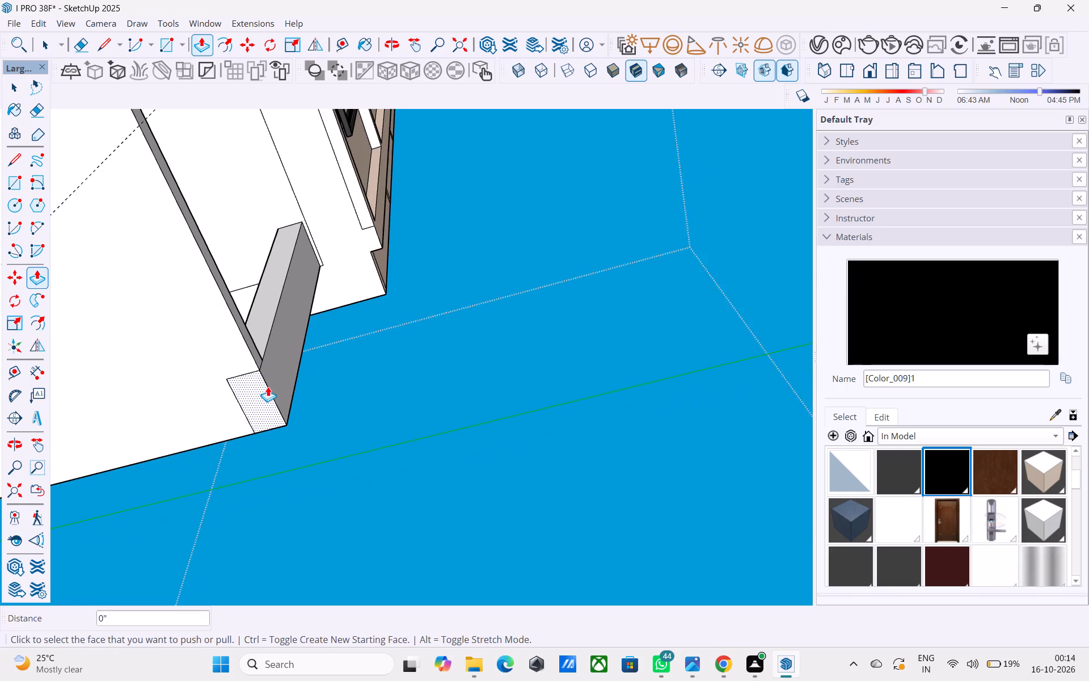
Repeat the 6" downward extrusion on the undersides of the two middle columns along the slab's long sides.
{"action": "scroll", "coordinate": [268, 386], "scroll_direction": "down", "scroll_amount": 16}
{"action": "scroll", "coordinate": [249, 377], "scroll_direction": "up", "scroll_amount": 16}
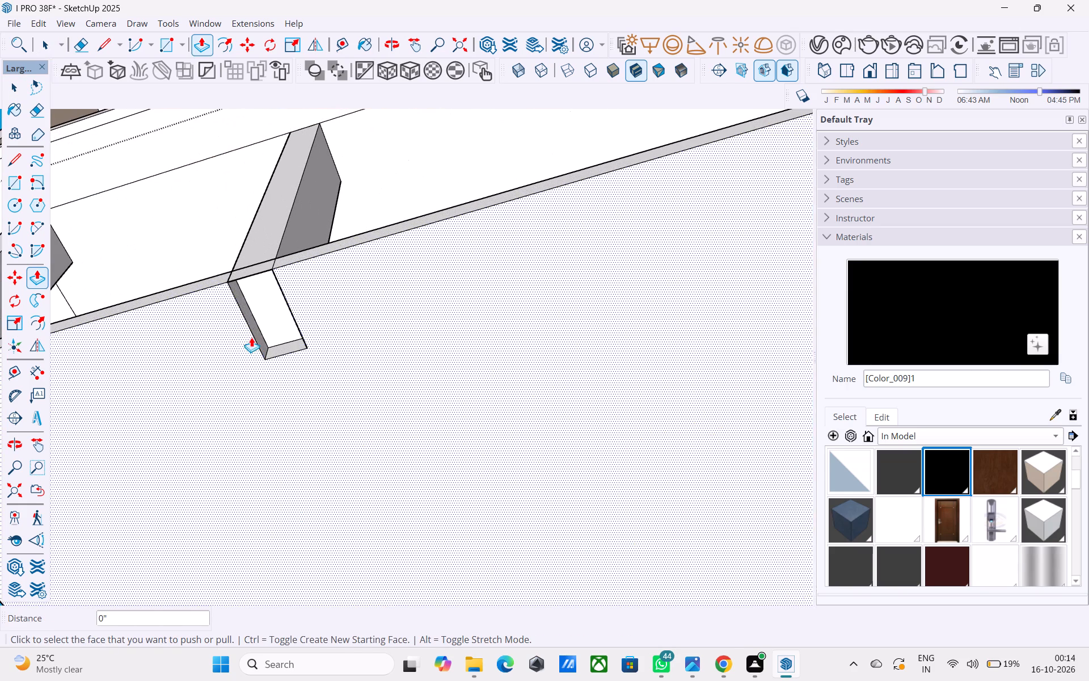
{"action": "double_click", "coordinate": [276, 306]}
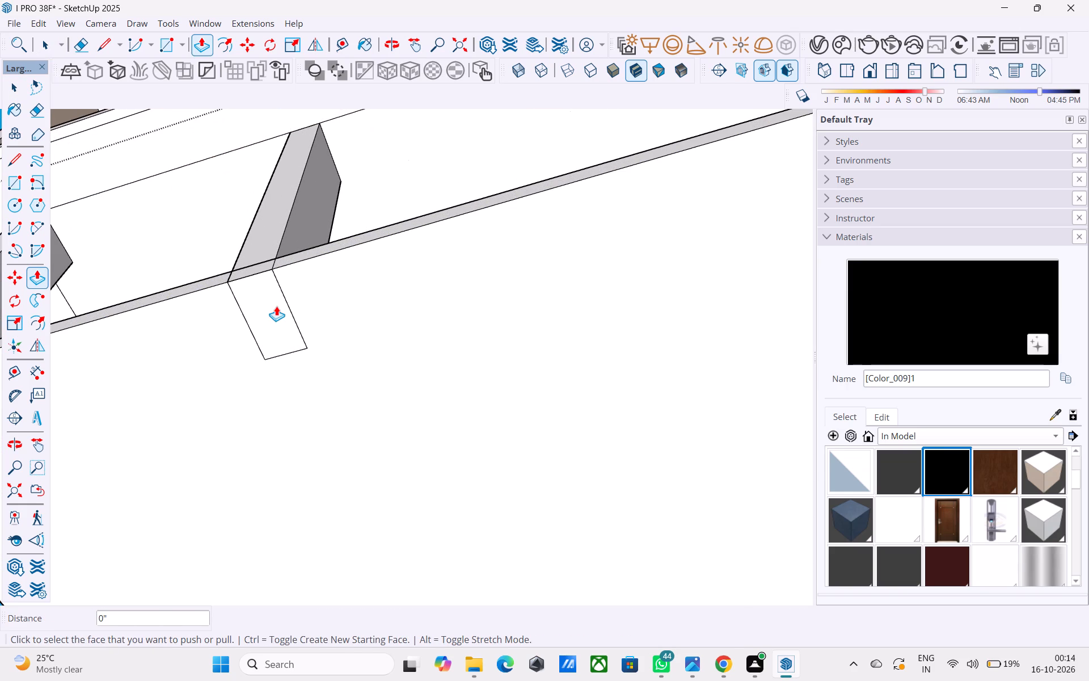
{"action": "scroll", "coordinate": [276, 306], "scroll_direction": "down", "scroll_amount": 10}
{"action": "middle_click_drag", "start_coordinate": [350, 484], "coordinate": [340, 448]}
{"action": "scroll", "coordinate": [352, 496], "scroll_direction": "up", "scroll_amount": 7}
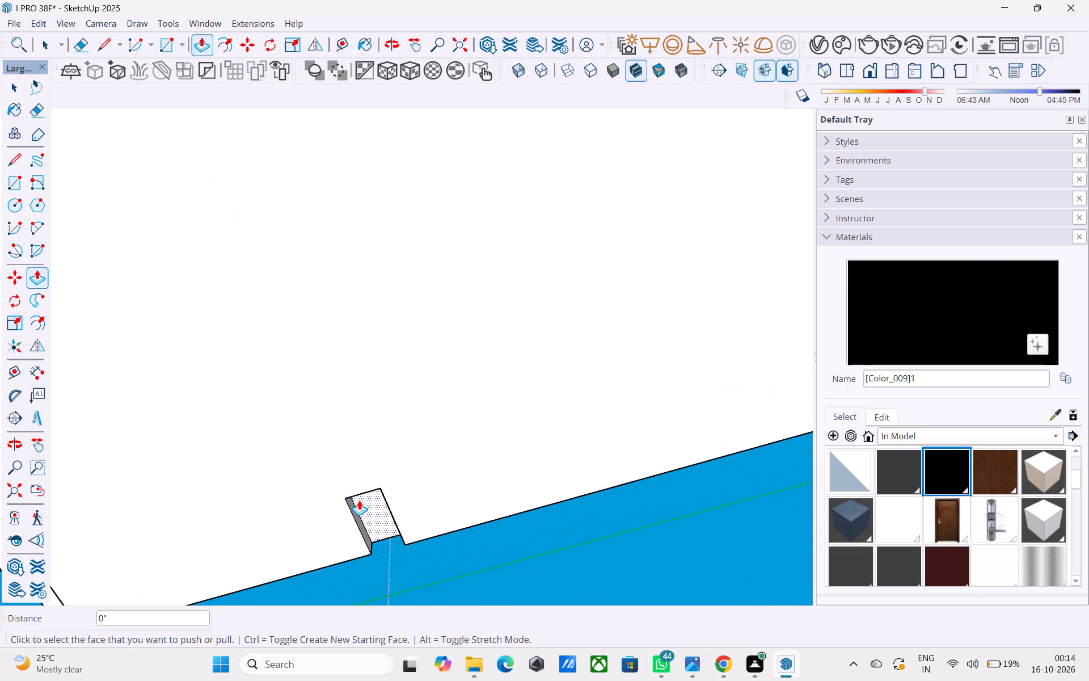
{"action": "scroll", "coordinate": [359, 500], "scroll_direction": "up", "scroll_amount": 1}
{"action": "double_click", "coordinate": [374, 510]}
Repeat the 6" downward extrusion on the undersides of the two corner columns at the opposite end of the slab.
{"action": "scroll", "coordinate": [398, 522], "scroll_direction": "down", "scroll_amount": 14}
{"action": "middle_click_drag", "start_coordinate": [243, 412], "coordinate": [368, 417]}
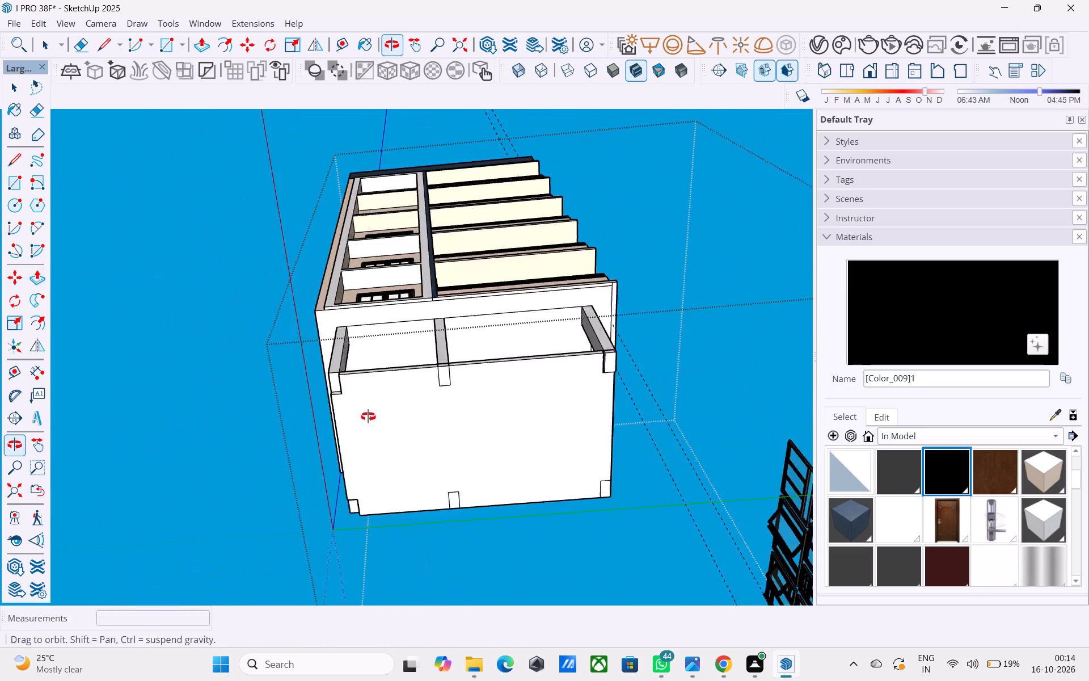
{"action": "middle_click_drag", "start_coordinate": [368, 417], "coordinate": [373, 417]}
{"action": "scroll", "coordinate": [364, 403], "scroll_direction": "up", "scroll_amount": 7}
{"action": "double_click", "coordinate": [351, 361]}
{"action": "scroll", "coordinate": [377, 358], "scroll_direction": "down", "scroll_amount": 9}
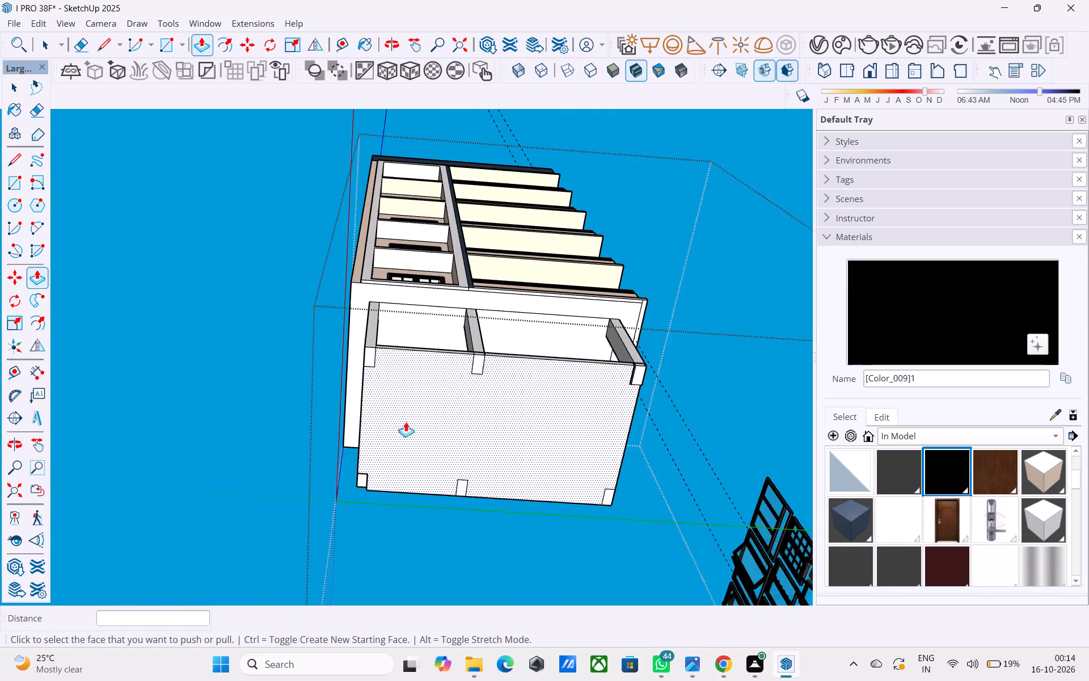
{"action": "scroll", "coordinate": [382, 490], "scroll_direction": "up", "scroll_amount": 11}
{"action": "double_click", "coordinate": [356, 457]}
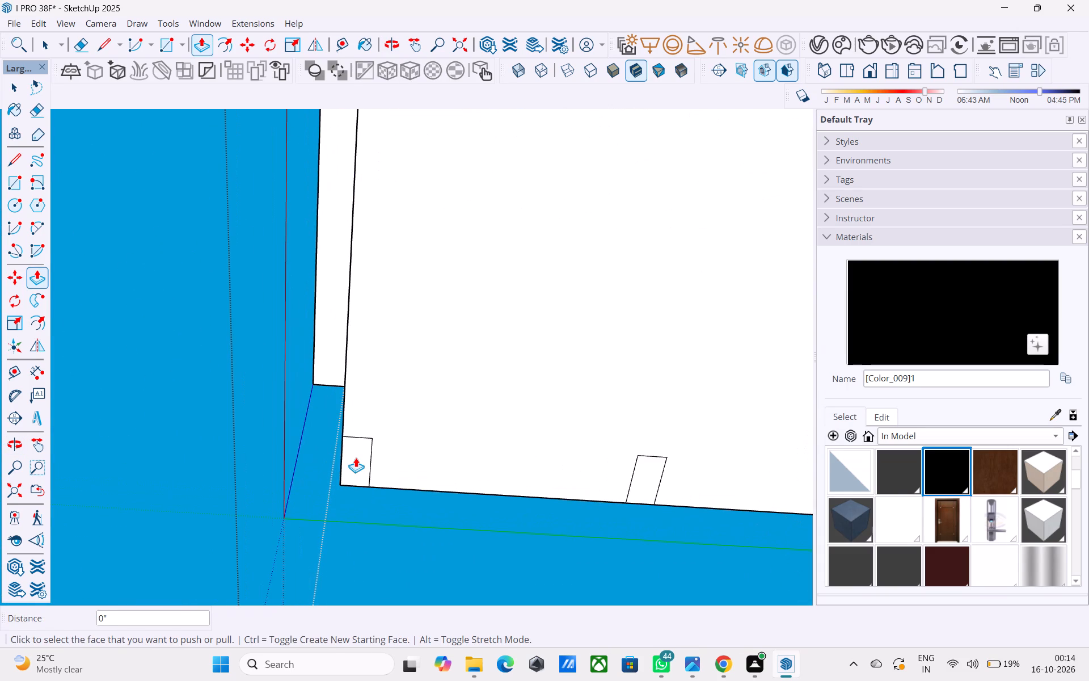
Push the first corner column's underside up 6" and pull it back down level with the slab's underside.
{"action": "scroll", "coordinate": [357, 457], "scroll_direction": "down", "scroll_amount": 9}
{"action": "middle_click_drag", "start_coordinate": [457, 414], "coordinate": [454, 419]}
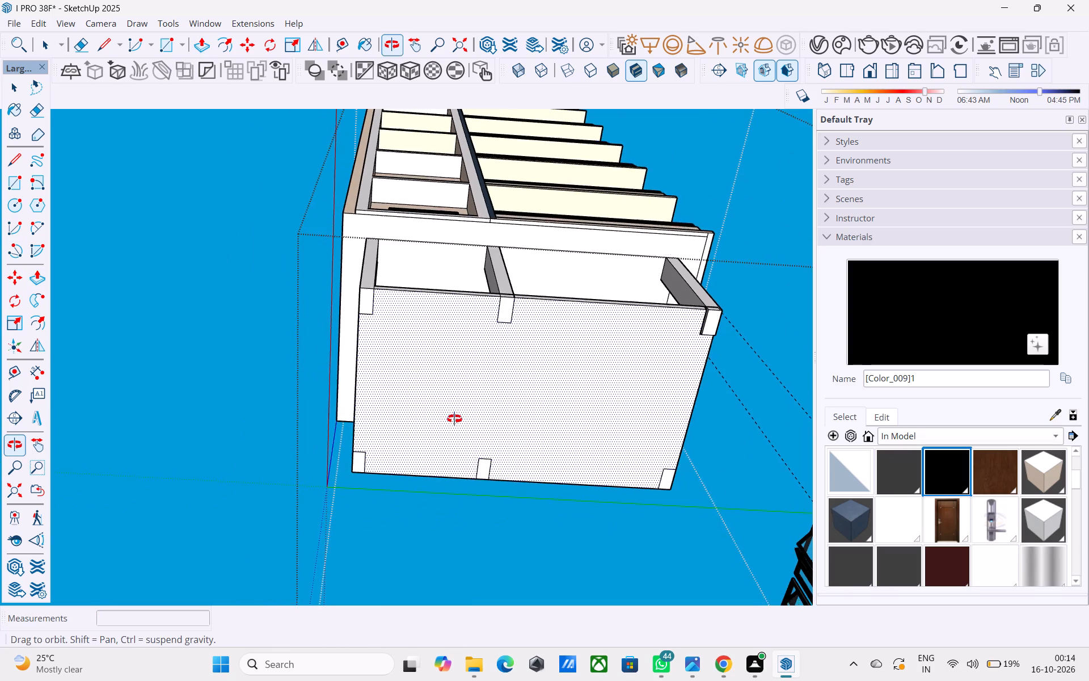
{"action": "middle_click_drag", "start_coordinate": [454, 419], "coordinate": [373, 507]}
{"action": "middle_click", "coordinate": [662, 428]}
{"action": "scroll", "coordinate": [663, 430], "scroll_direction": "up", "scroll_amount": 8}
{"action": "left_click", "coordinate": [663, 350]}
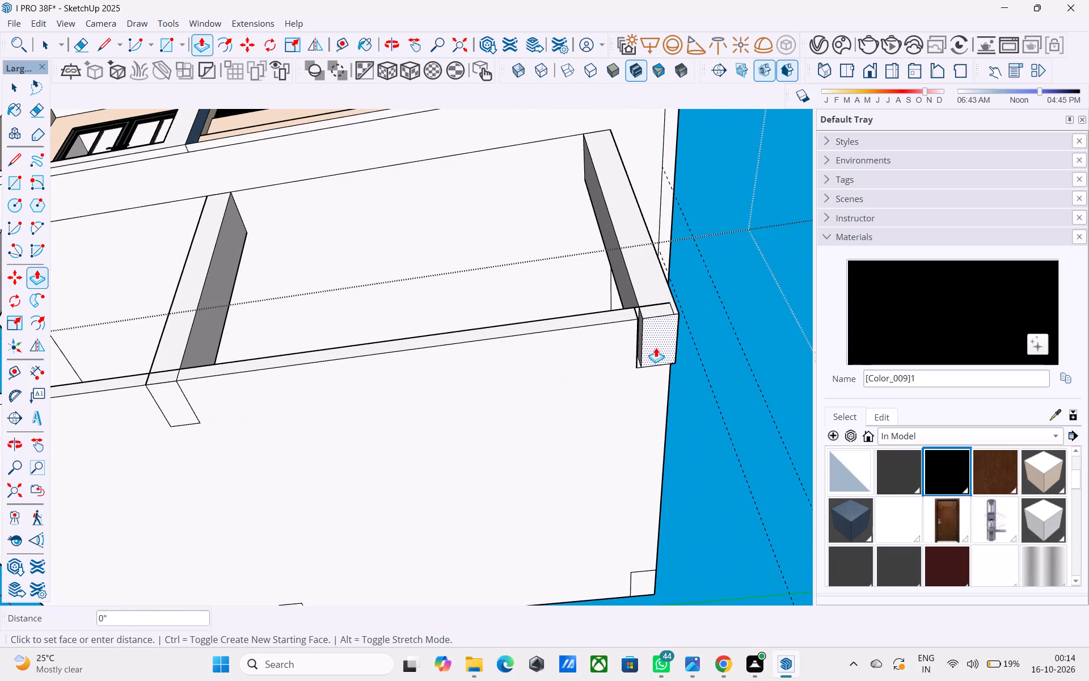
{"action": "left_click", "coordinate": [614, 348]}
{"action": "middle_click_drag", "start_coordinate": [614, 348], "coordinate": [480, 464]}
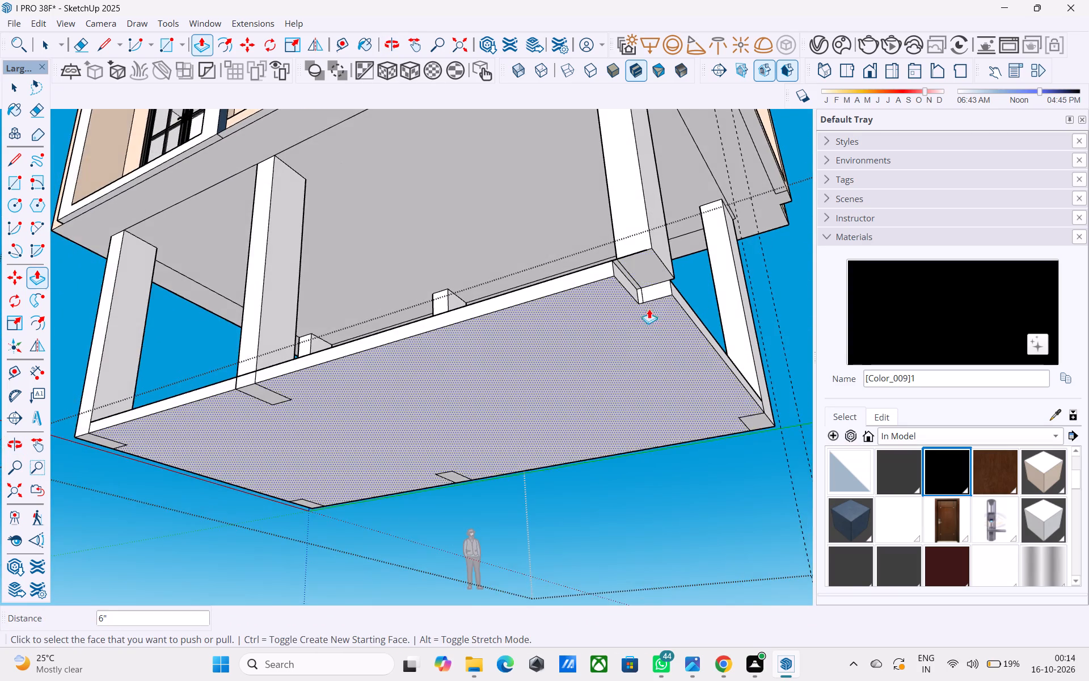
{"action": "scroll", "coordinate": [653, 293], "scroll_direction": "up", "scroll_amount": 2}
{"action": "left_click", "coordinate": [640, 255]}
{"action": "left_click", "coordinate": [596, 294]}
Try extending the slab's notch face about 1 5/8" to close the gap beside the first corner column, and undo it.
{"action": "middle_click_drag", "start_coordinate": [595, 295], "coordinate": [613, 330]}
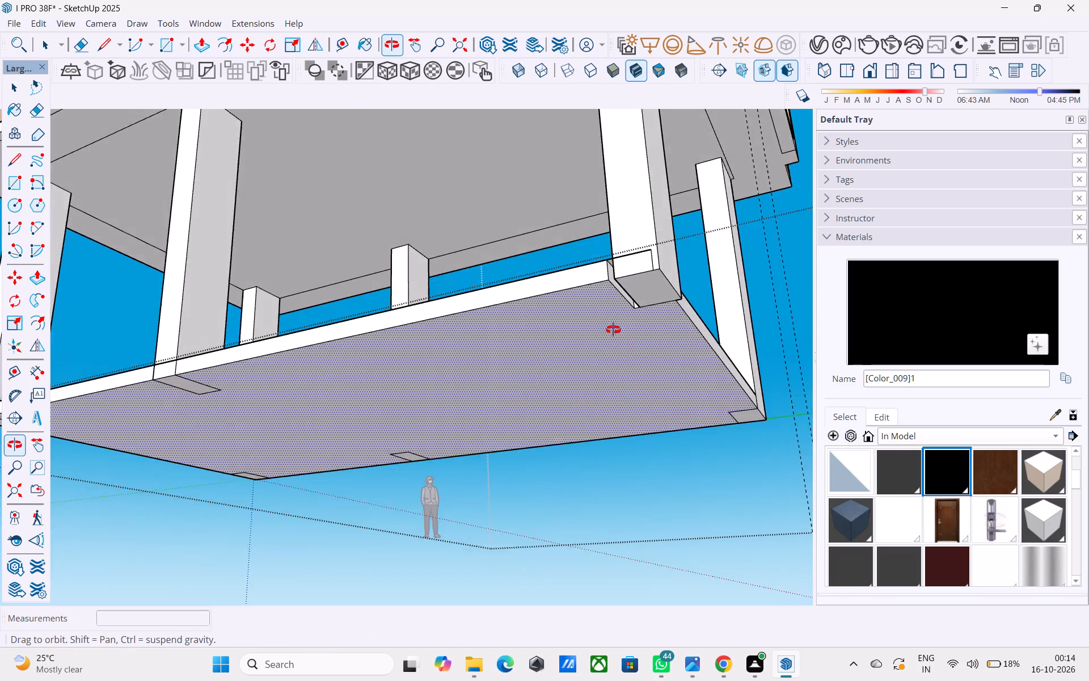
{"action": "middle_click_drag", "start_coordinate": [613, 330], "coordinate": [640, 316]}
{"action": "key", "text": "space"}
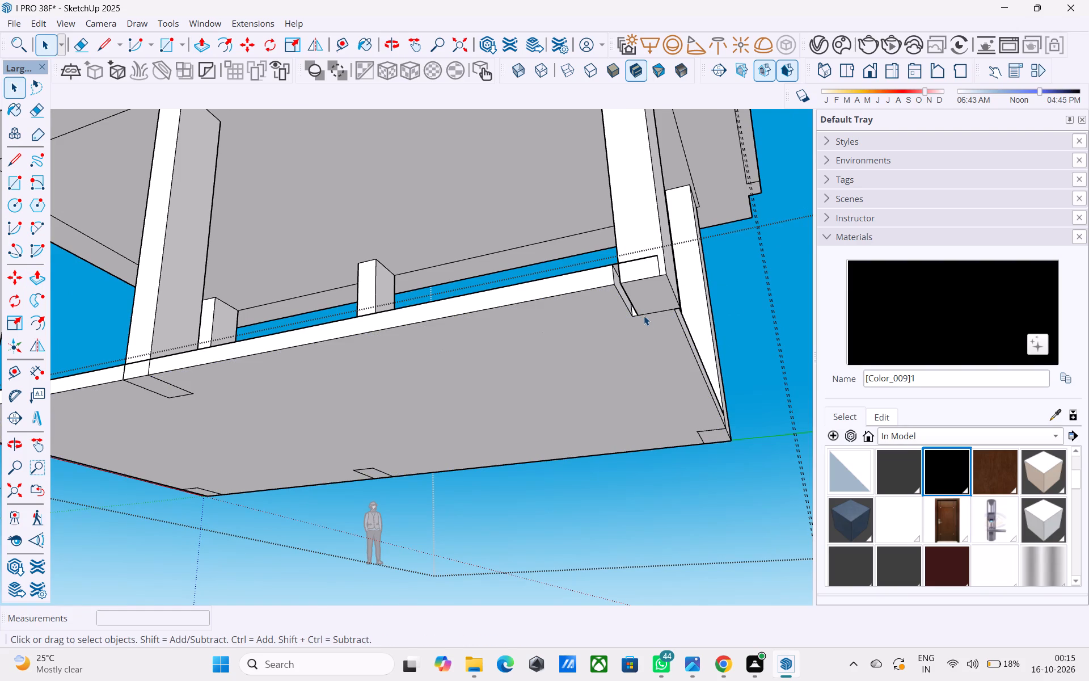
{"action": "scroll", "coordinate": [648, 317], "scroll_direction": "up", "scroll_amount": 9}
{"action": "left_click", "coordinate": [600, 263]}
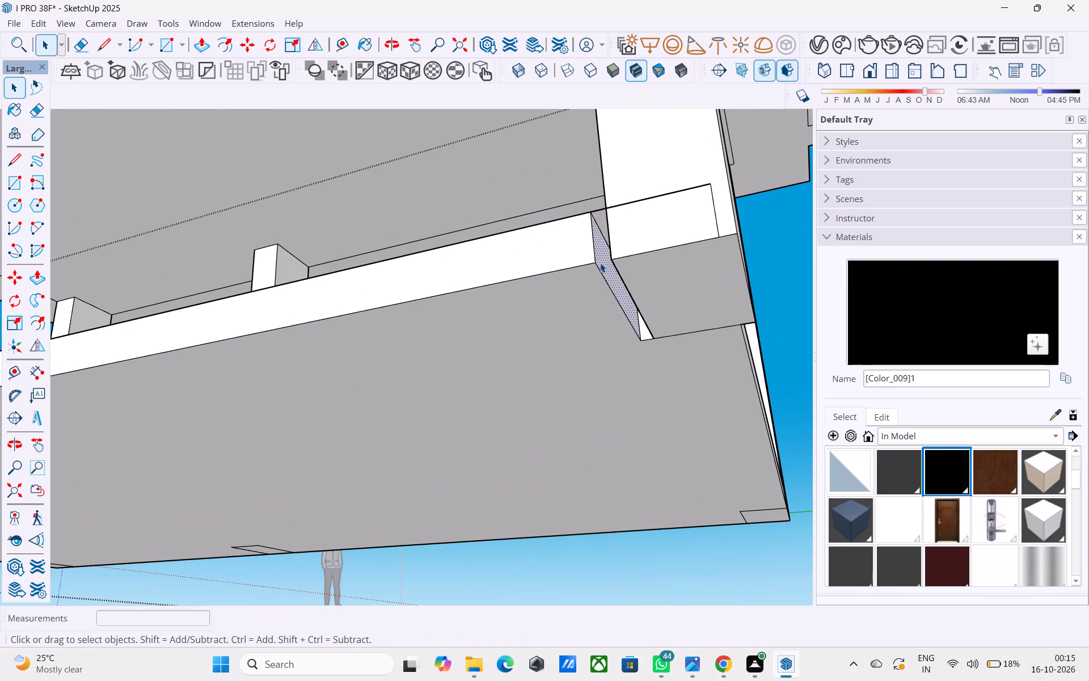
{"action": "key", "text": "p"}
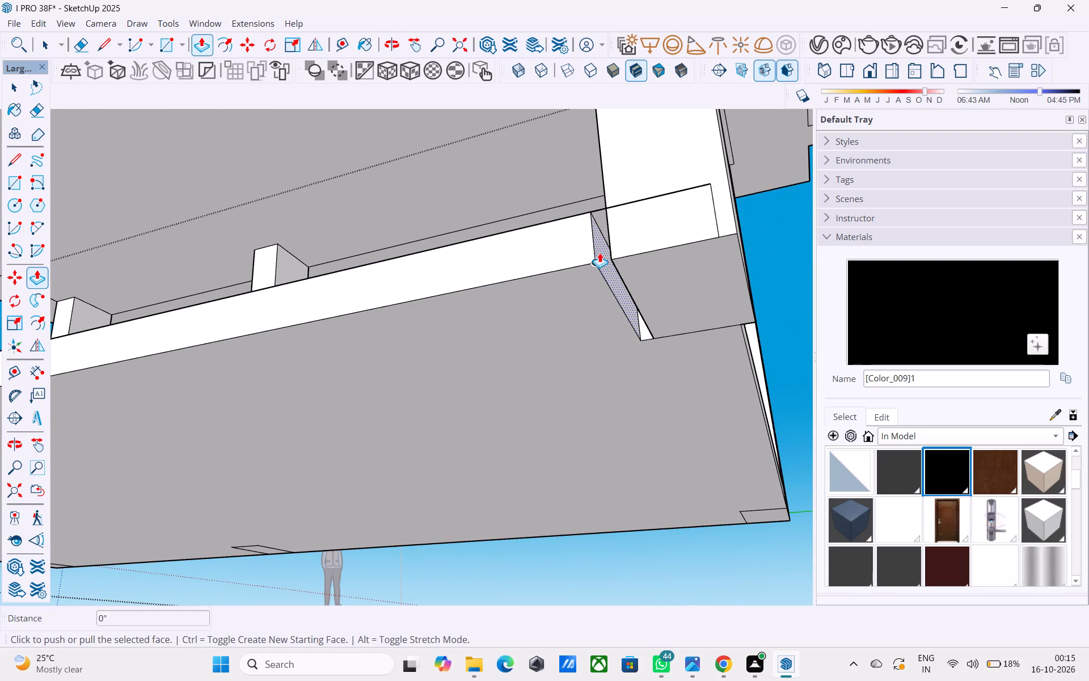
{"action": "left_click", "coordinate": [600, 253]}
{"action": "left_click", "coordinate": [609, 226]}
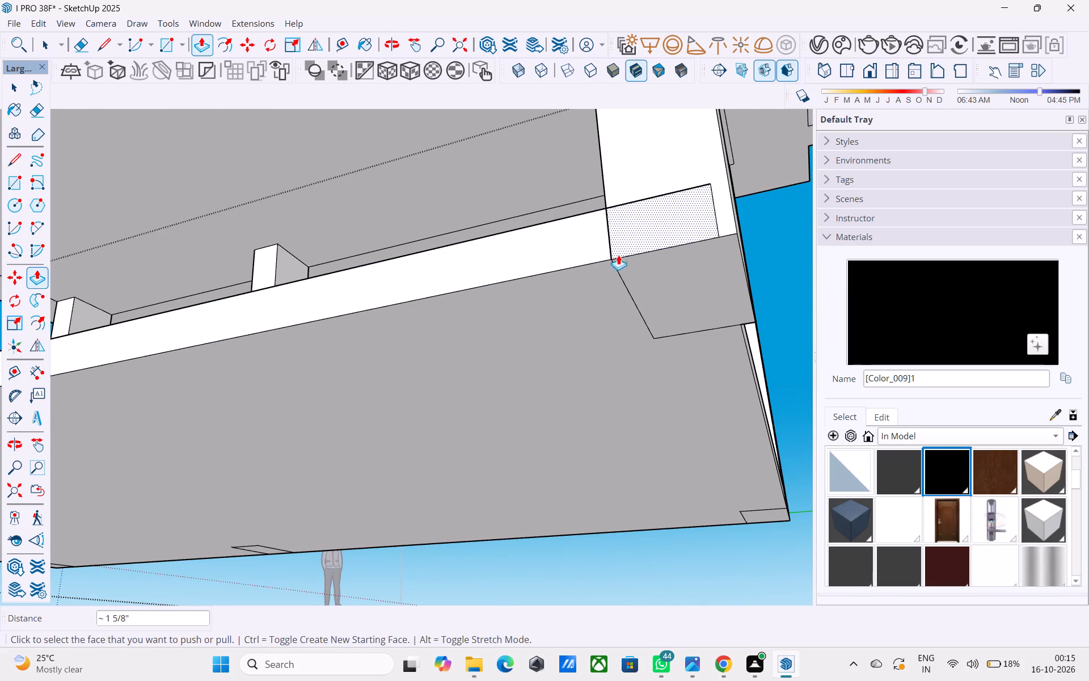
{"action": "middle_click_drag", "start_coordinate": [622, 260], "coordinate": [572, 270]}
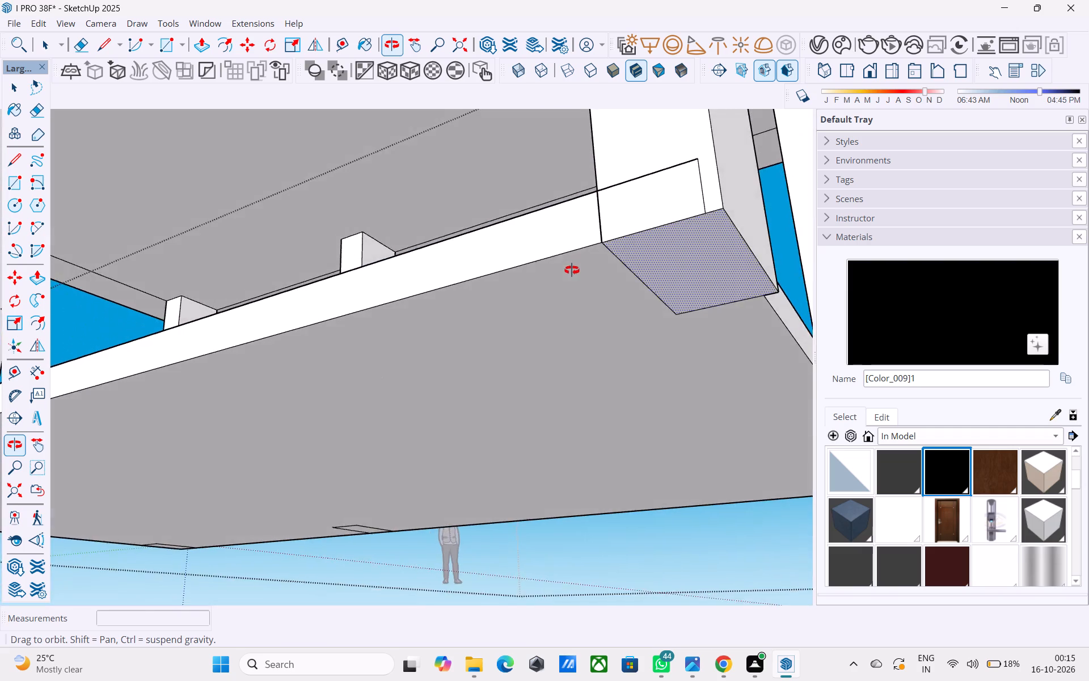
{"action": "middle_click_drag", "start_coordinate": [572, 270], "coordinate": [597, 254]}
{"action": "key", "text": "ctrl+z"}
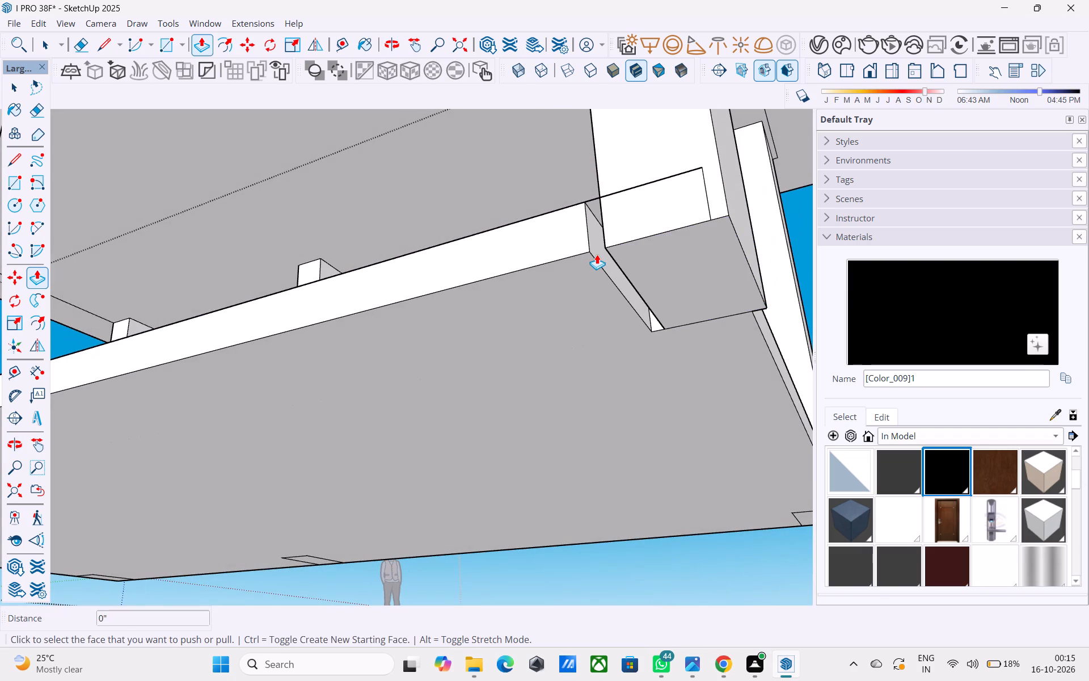
Erase the leftover slab outline edges on the outer face of the first corner column.
{"action": "key", "text": "e"}
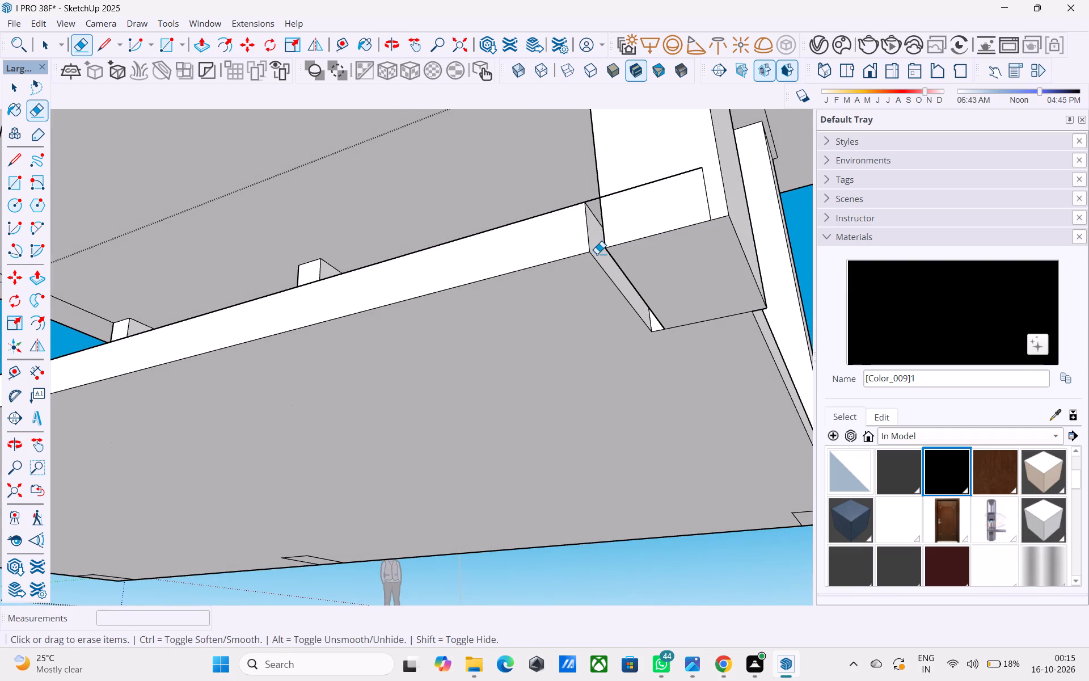
{"action": "left_click_drag", "start_coordinate": [713, 192], "coordinate": [701, 196]}
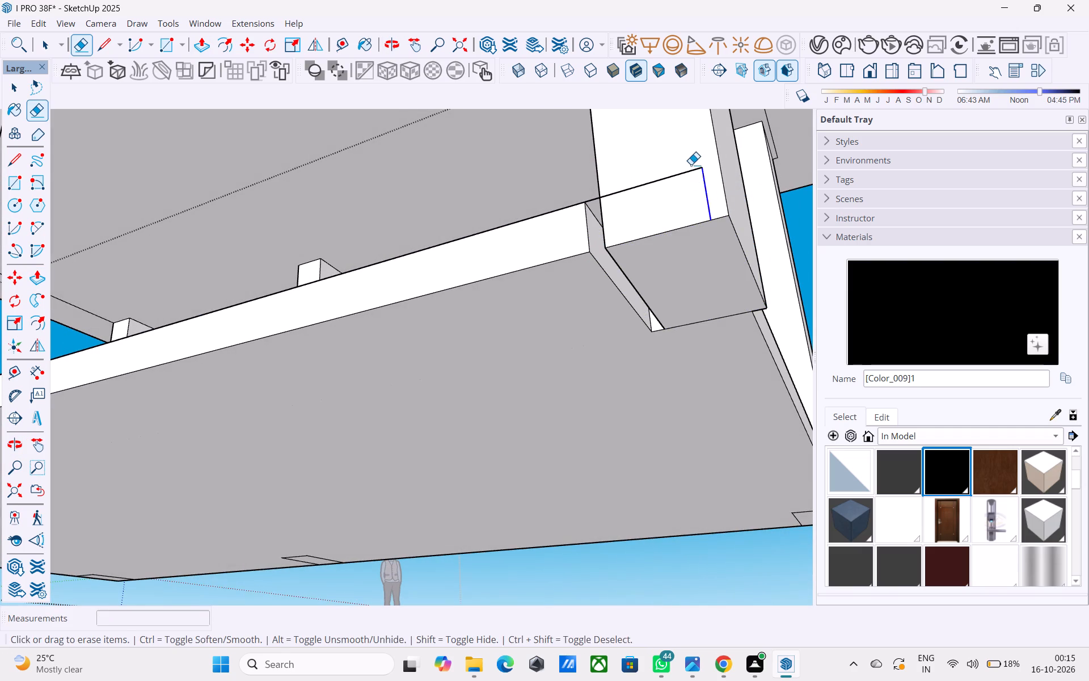
{"action": "left_click_drag", "start_coordinate": [690, 162], "coordinate": [690, 174]}
{"action": "key", "text": "space"}
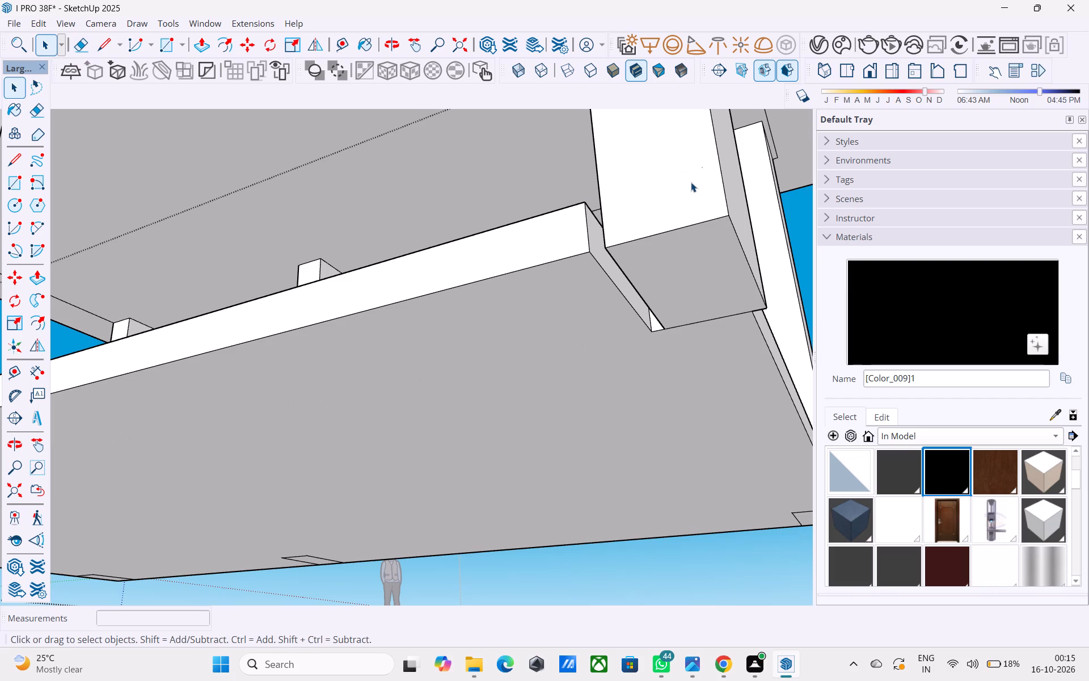
Extend the slab's notch face about 1 9/16" to close the gap against the first corner column.
{"action": "left_click", "coordinate": [599, 230]}
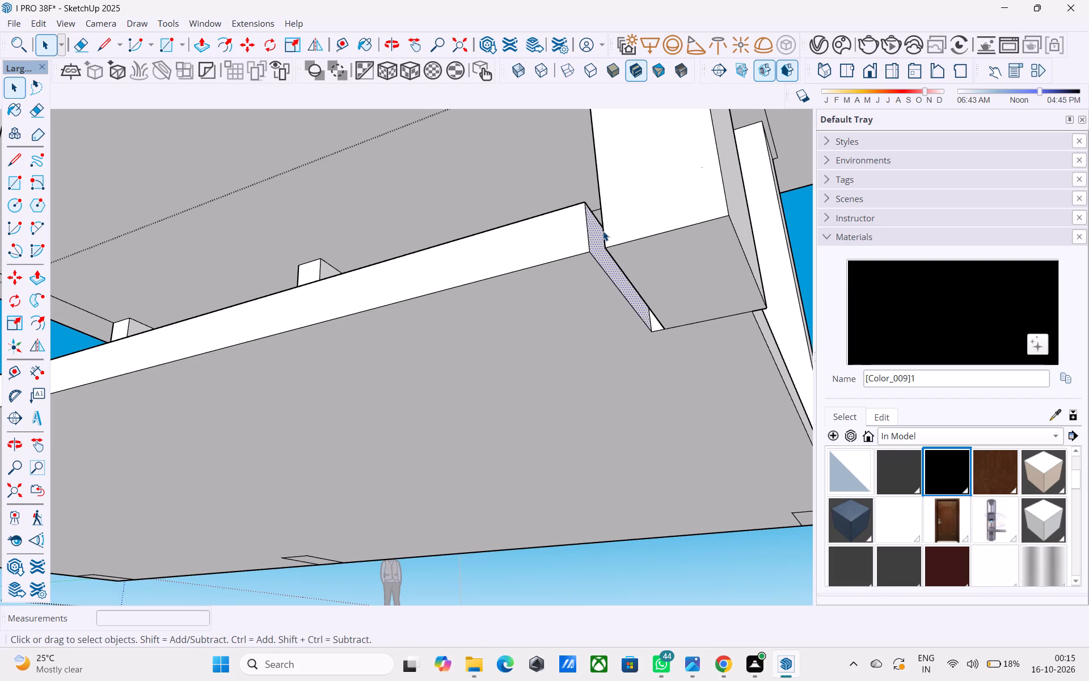
{"action": "key", "text": "p"}
{"action": "left_click", "coordinate": [580, 229]}
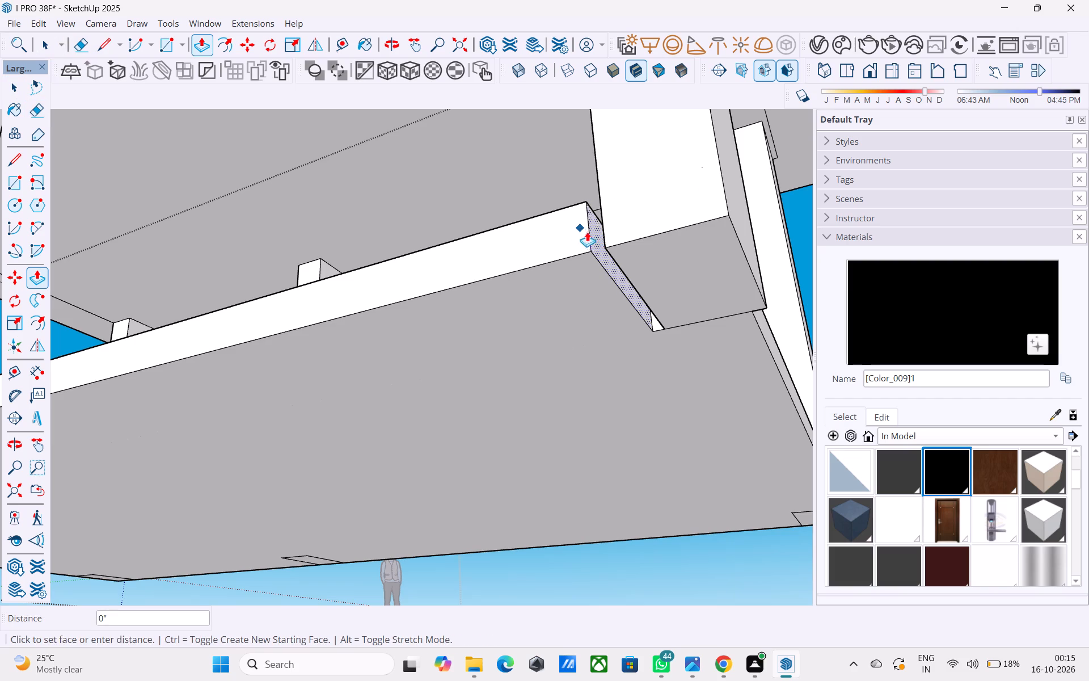
{"action": "middle_click_drag", "start_coordinate": [602, 242], "coordinate": [695, 313]}
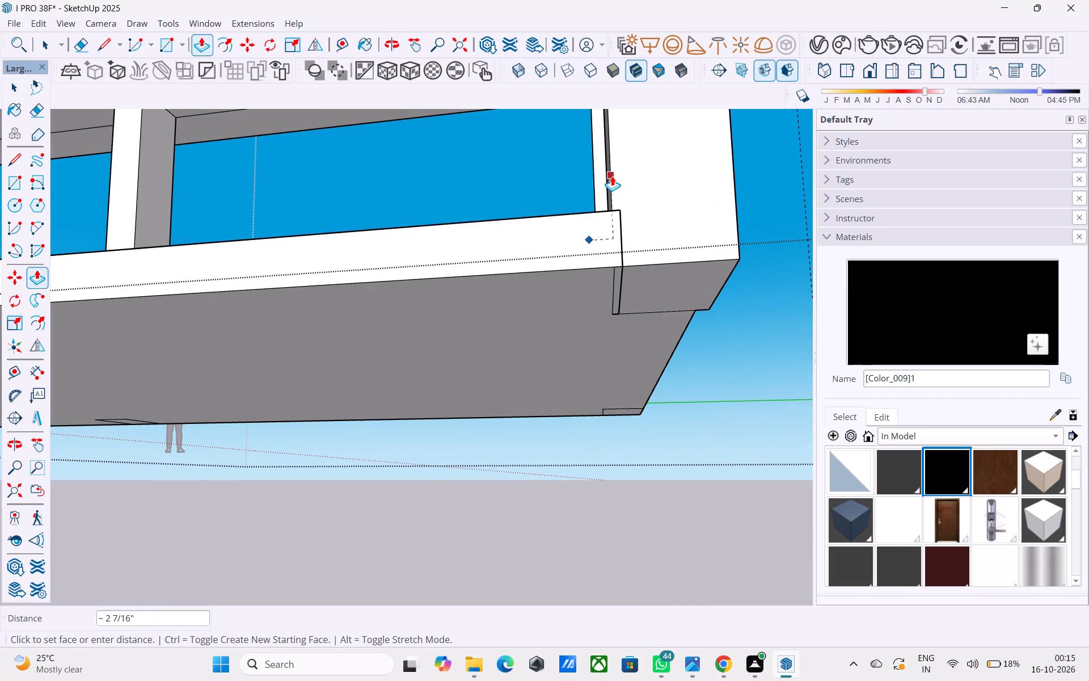
{"action": "left_click", "coordinate": [606, 279]}
Examine the closed corner joint, the ground-floor columns and slab, and the whole building from several angles.
{"action": "middle_click_drag", "start_coordinate": [615, 300], "coordinate": [474, 321]}
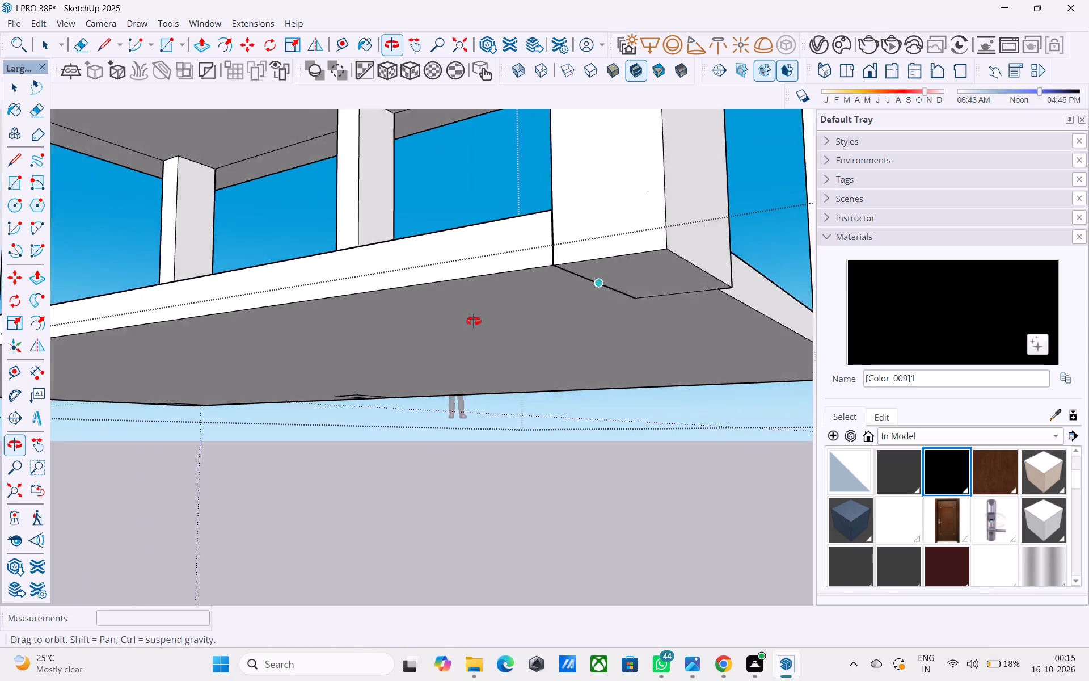
{"action": "middle_click_drag", "start_coordinate": [474, 321], "coordinate": [432, 345]}
{"action": "scroll", "coordinate": [432, 346], "scroll_direction": "down", "scroll_amount": 4}
{"action": "scroll", "coordinate": [547, 323], "scroll_direction": "down", "scroll_amount": 8}
{"action": "middle_click_drag", "start_coordinate": [546, 327], "coordinate": [479, 379]}
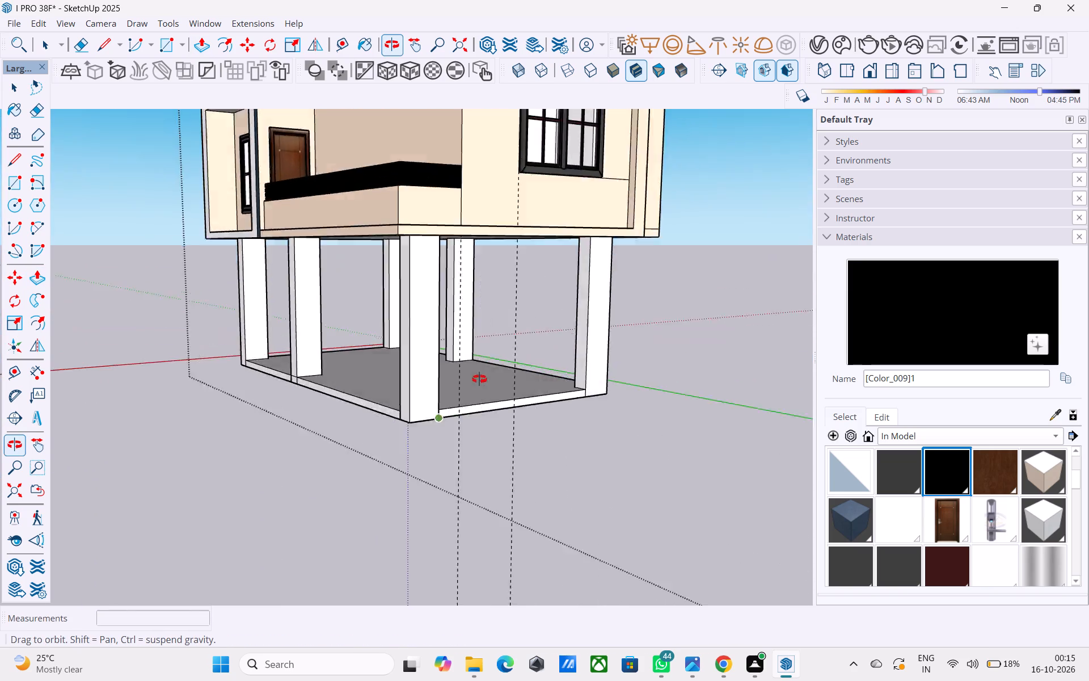
{"action": "middle_click_drag", "start_coordinate": [479, 379], "coordinate": [573, 486]}
{"action": "scroll", "coordinate": [573, 486], "scroll_direction": "down", "scroll_amount": 5}
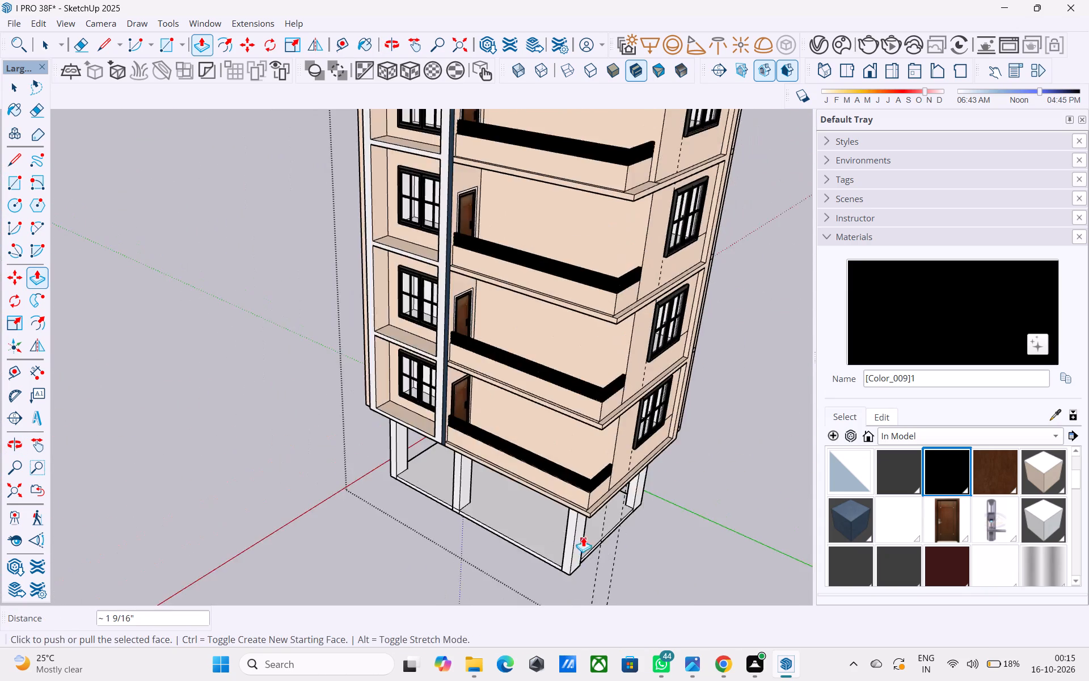
{"action": "scroll", "coordinate": [583, 537], "scroll_direction": "down", "scroll_amount": 10}
{"action": "middle_click_drag", "start_coordinate": [573, 518], "coordinate": [632, 499]}
{"action": "key", "text": "space"}
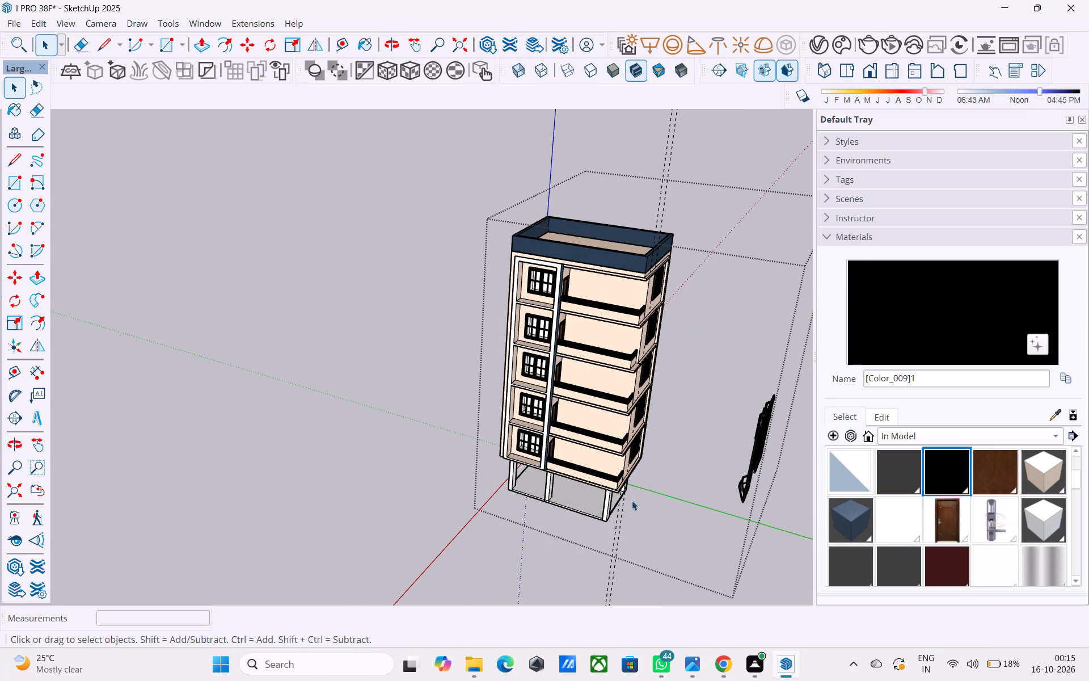
Delete the stray black object standing beside the building inside the building's group, and leave the group.
{"action": "scroll", "coordinate": [531, 379], "scroll_direction": "down", "scroll_amount": 6}
{"action": "left_click", "coordinate": [434, 348]}
{"action": "middle_click_drag", "start_coordinate": [795, 493], "coordinate": [818, 501]}
{"action": "scroll", "coordinate": [724, 433], "scroll_direction": "up", "scroll_amount": 4}
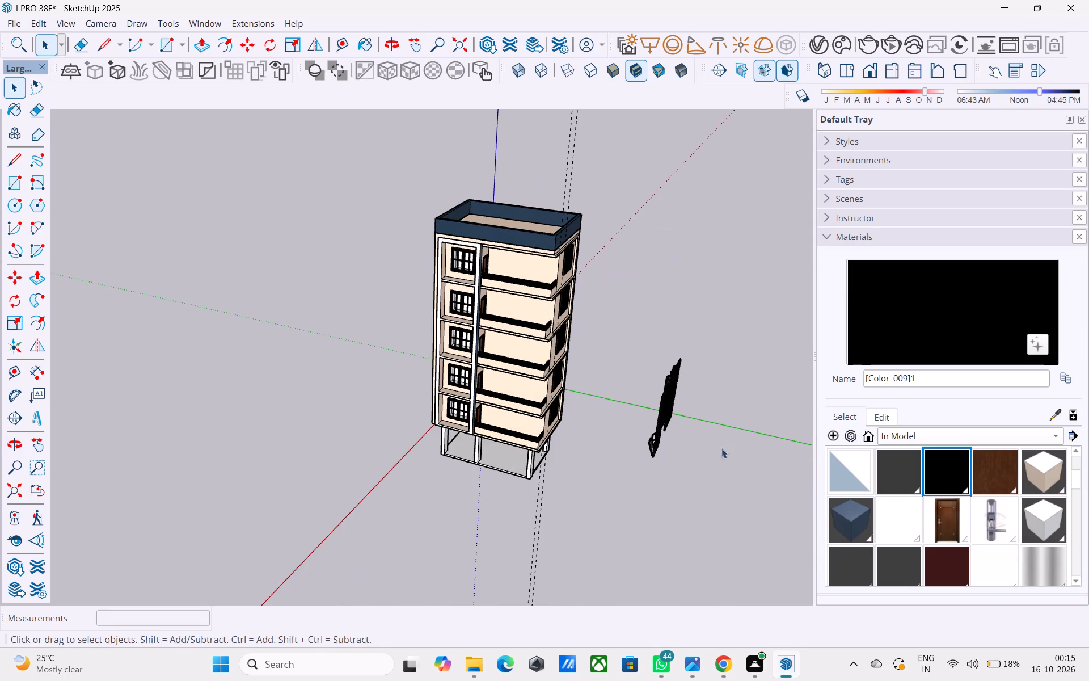
{"action": "left_click_drag", "start_coordinate": [706, 490], "coordinate": [638, 309]}
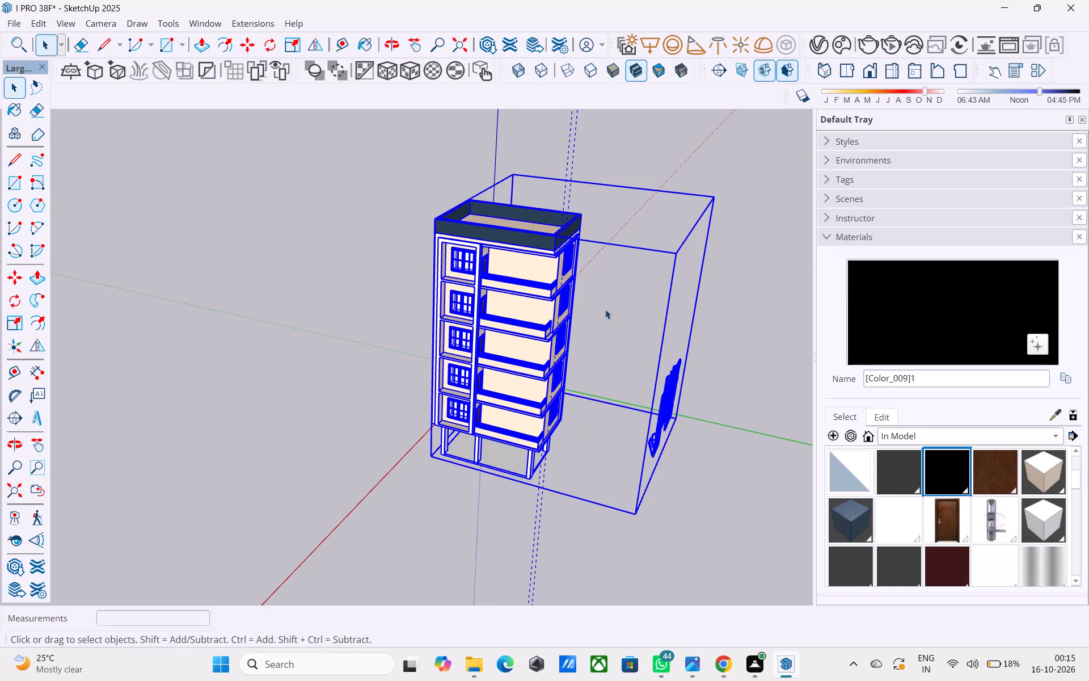
{"action": "double_click", "coordinate": [554, 301]}
{"action": "left_click_drag", "start_coordinate": [720, 503], "coordinate": [628, 317]}
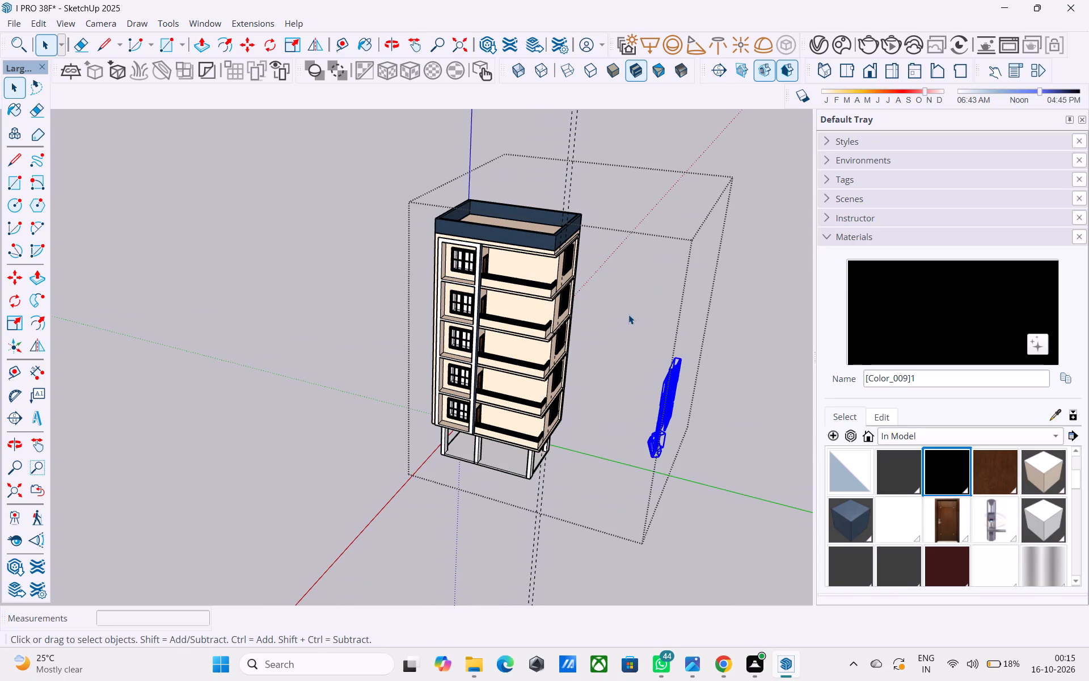
{"action": "key", "text": "Delete"}
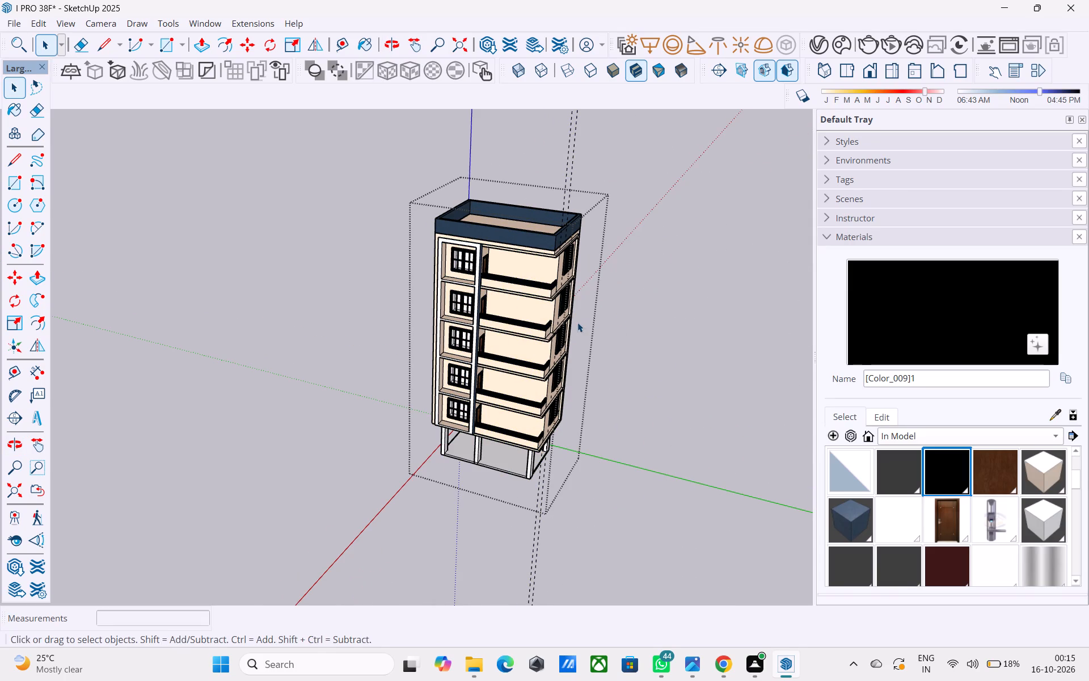
{"action": "left_click", "coordinate": [632, 333]}
Examine the building's facade, columns and base slab from several angles.
{"action": "middle_click_drag", "start_coordinate": [543, 371], "coordinate": [599, 281]}
{"action": "scroll", "coordinate": [478, 425], "scroll_direction": "up", "scroll_amount": 4}
{"action": "middle_click_drag", "start_coordinate": [476, 429], "coordinate": [456, 498]}
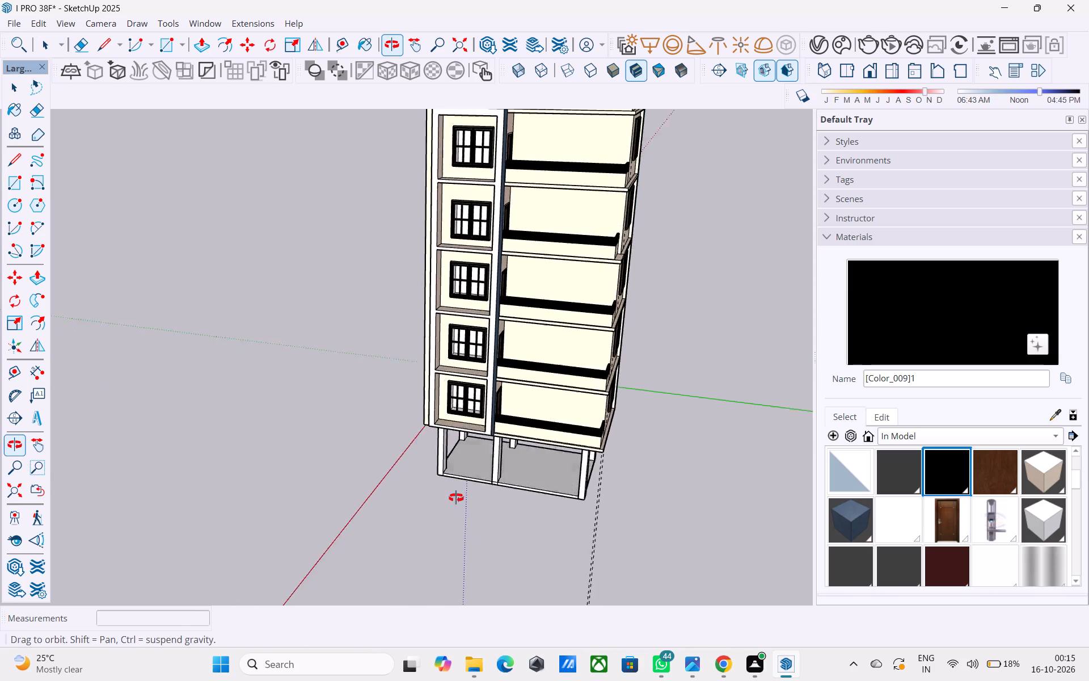
{"action": "middle_click_drag", "start_coordinate": [456, 498], "coordinate": [360, 502]}
{"action": "scroll", "coordinate": [365, 495], "scroll_direction": "down", "scroll_amount": 5}
{"action": "middle_click_drag", "start_coordinate": [400, 492], "coordinate": [389, 440]}
{"action": "scroll", "coordinate": [395, 469], "scroll_direction": "up", "scroll_amount": 3}
{"action": "scroll", "coordinate": [395, 469], "scroll_direction": "down", "scroll_amount": 2}
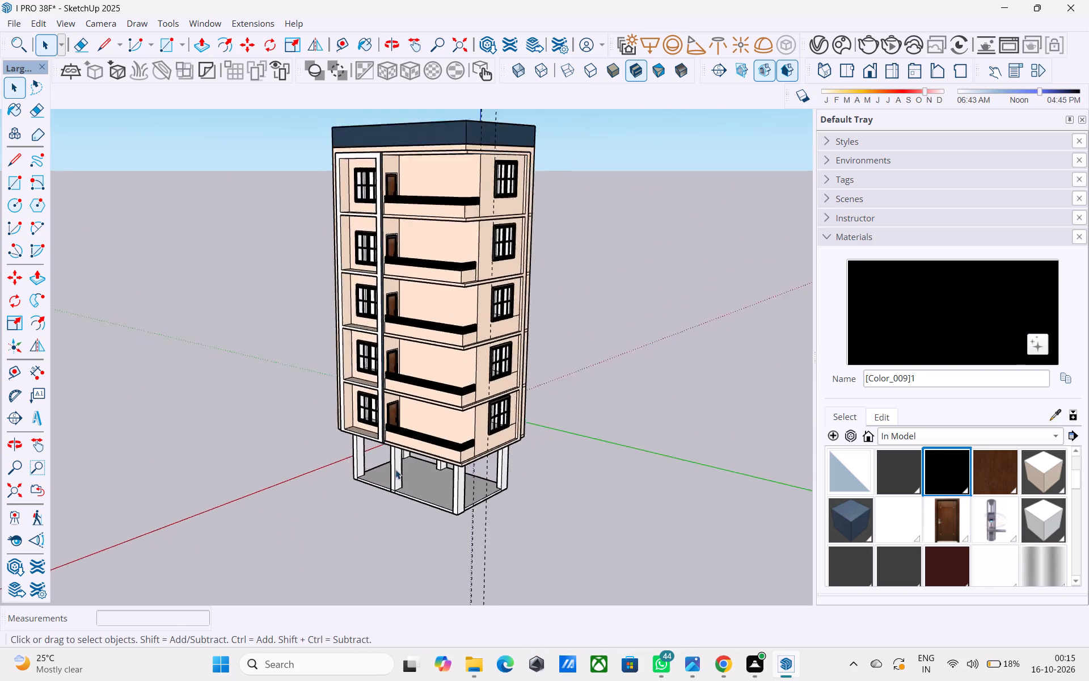
{"action": "scroll", "coordinate": [395, 469], "scroll_direction": "down", "scroll_amount": 3}
Save the model, purging its unused components, materials, environments, styles and tags.
{"action": "key", "text": "ctrl+s"}
{"action": "key", "text": "ctrl+s"}
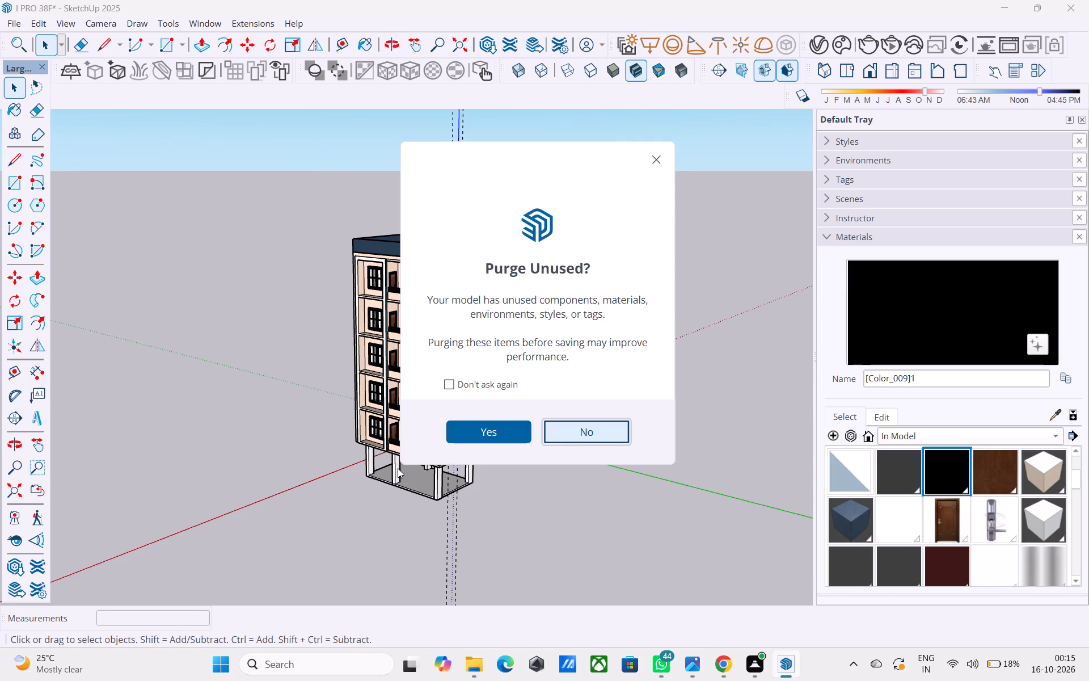
{"action": "left_click", "coordinate": [483, 430]}
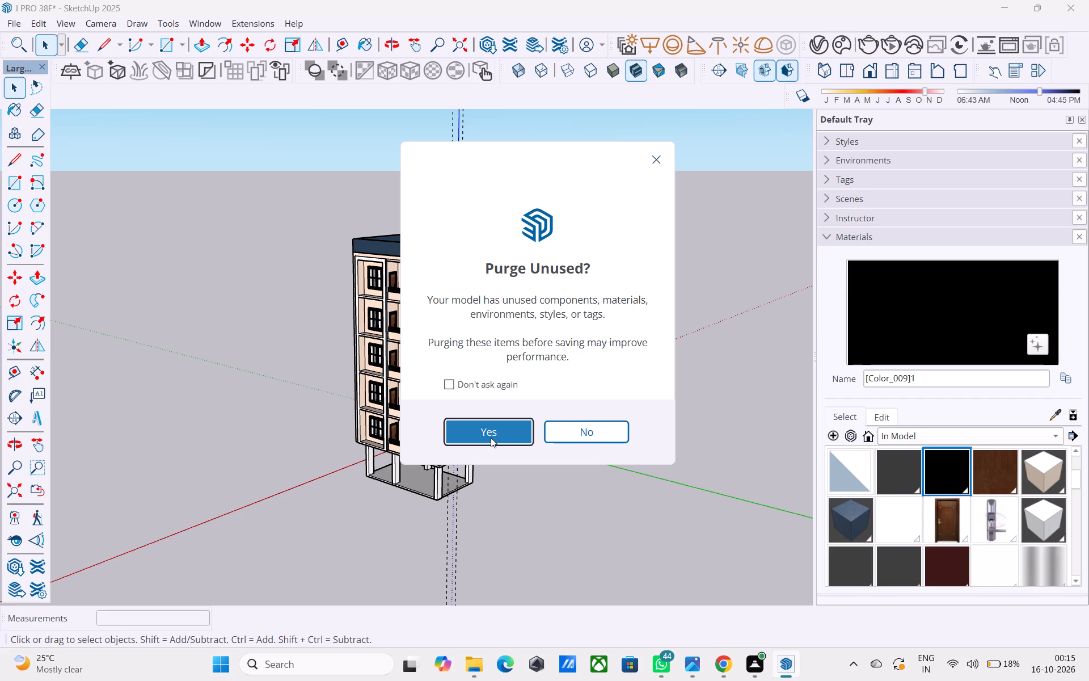
{"action": "middle_click_drag", "start_coordinate": [491, 438], "coordinate": [521, 461]}
{"action": "middle_click_drag", "start_coordinate": [465, 449], "coordinate": [535, 474]}
{"action": "middle_click_drag", "start_coordinate": [535, 474], "coordinate": [542, 487]}
Save the model again with the whole building in a near eye-level view.
{"action": "middle_click_drag", "start_coordinate": [537, 483], "coordinate": [536, 452]}
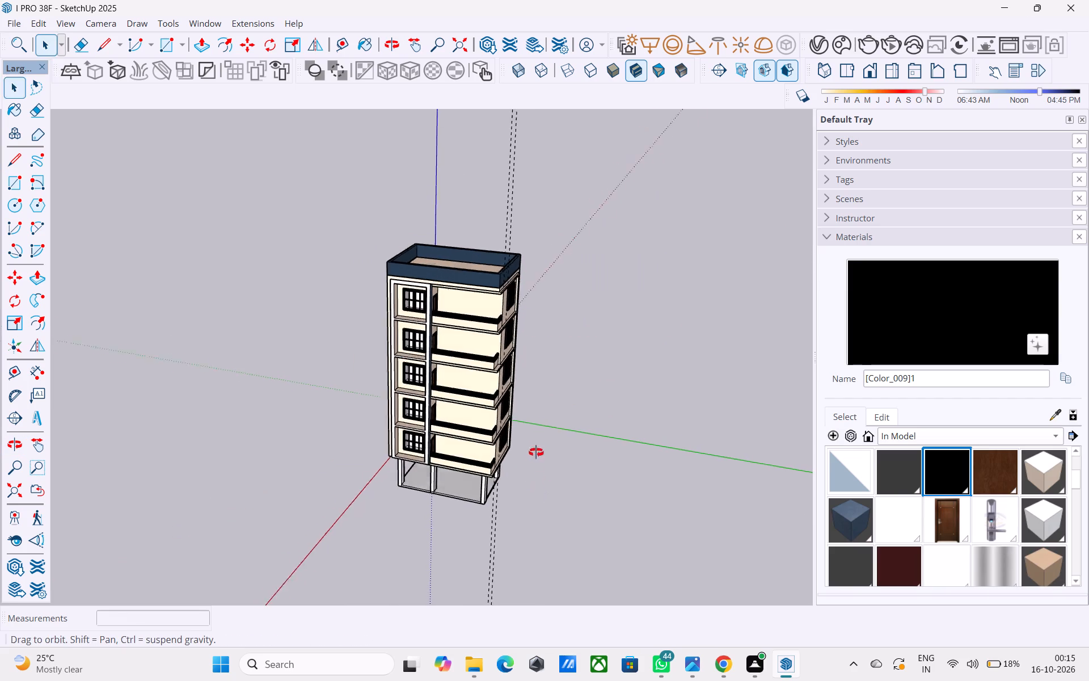
{"action": "middle_click_drag", "start_coordinate": [536, 452], "coordinate": [513, 377]}
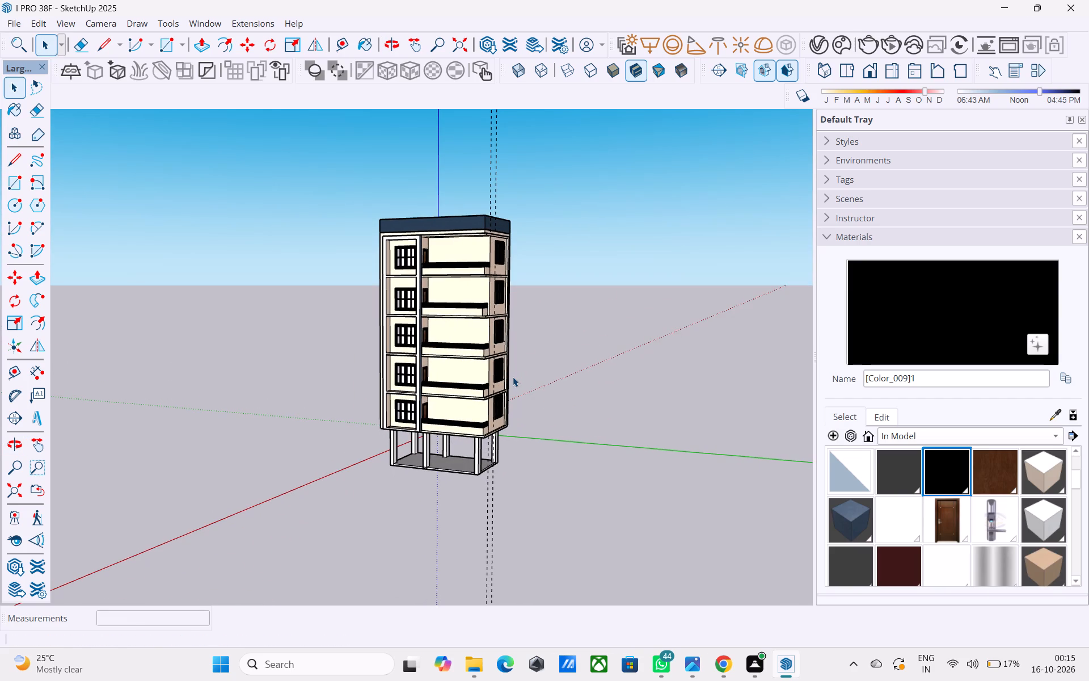
{"action": "key", "text": "ctrl+s"}
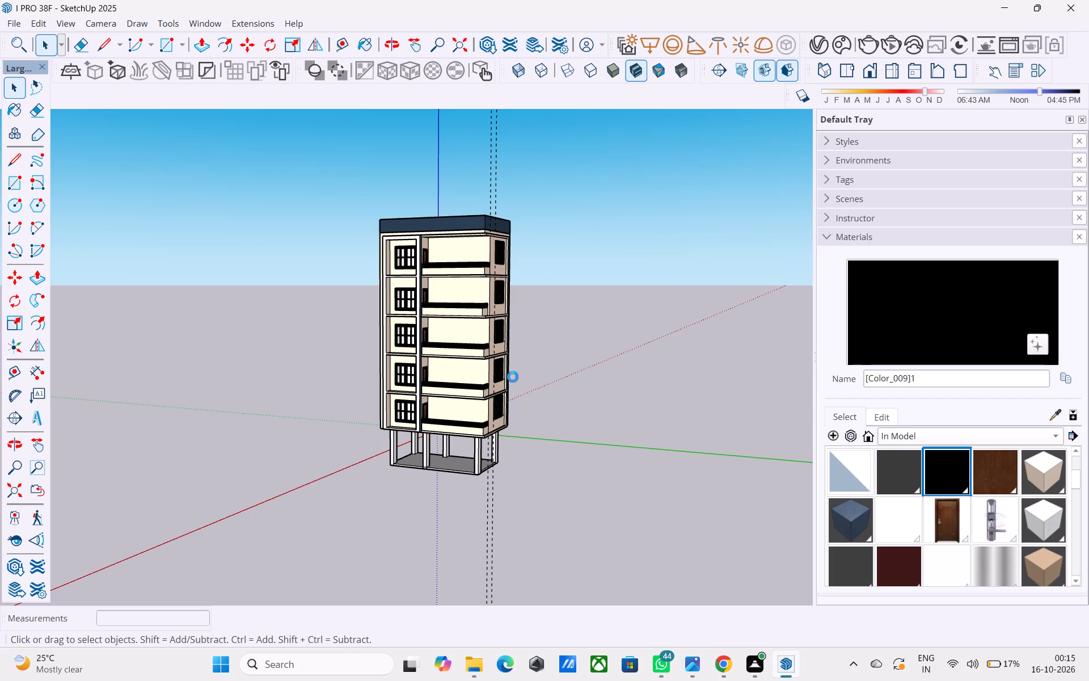
{"action": "key", "text": "space"}
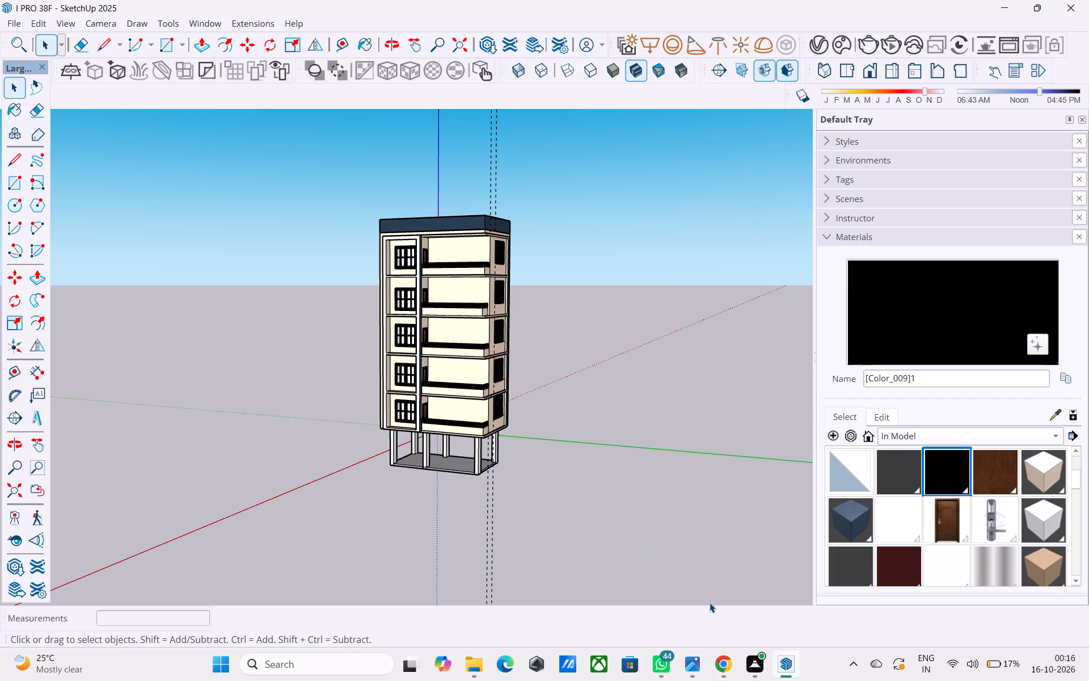